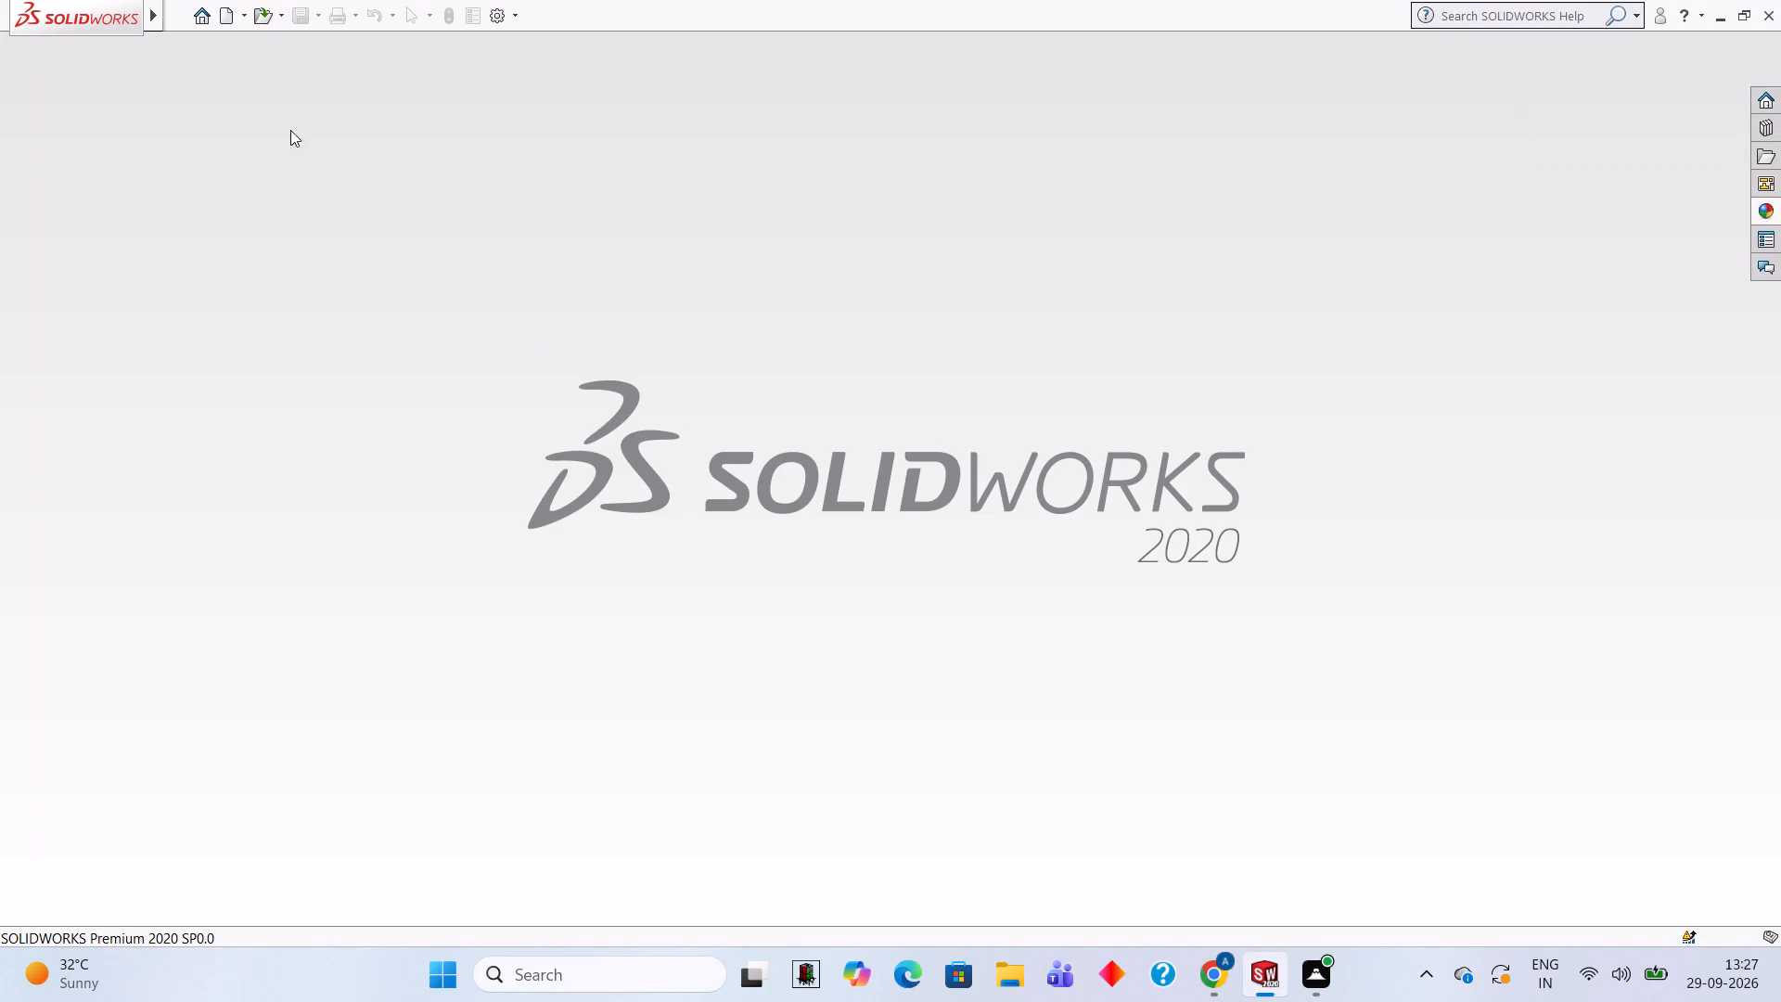
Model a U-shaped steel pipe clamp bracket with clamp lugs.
Create a new part document and start a sketch on the Front Plane.
click(232, 9)
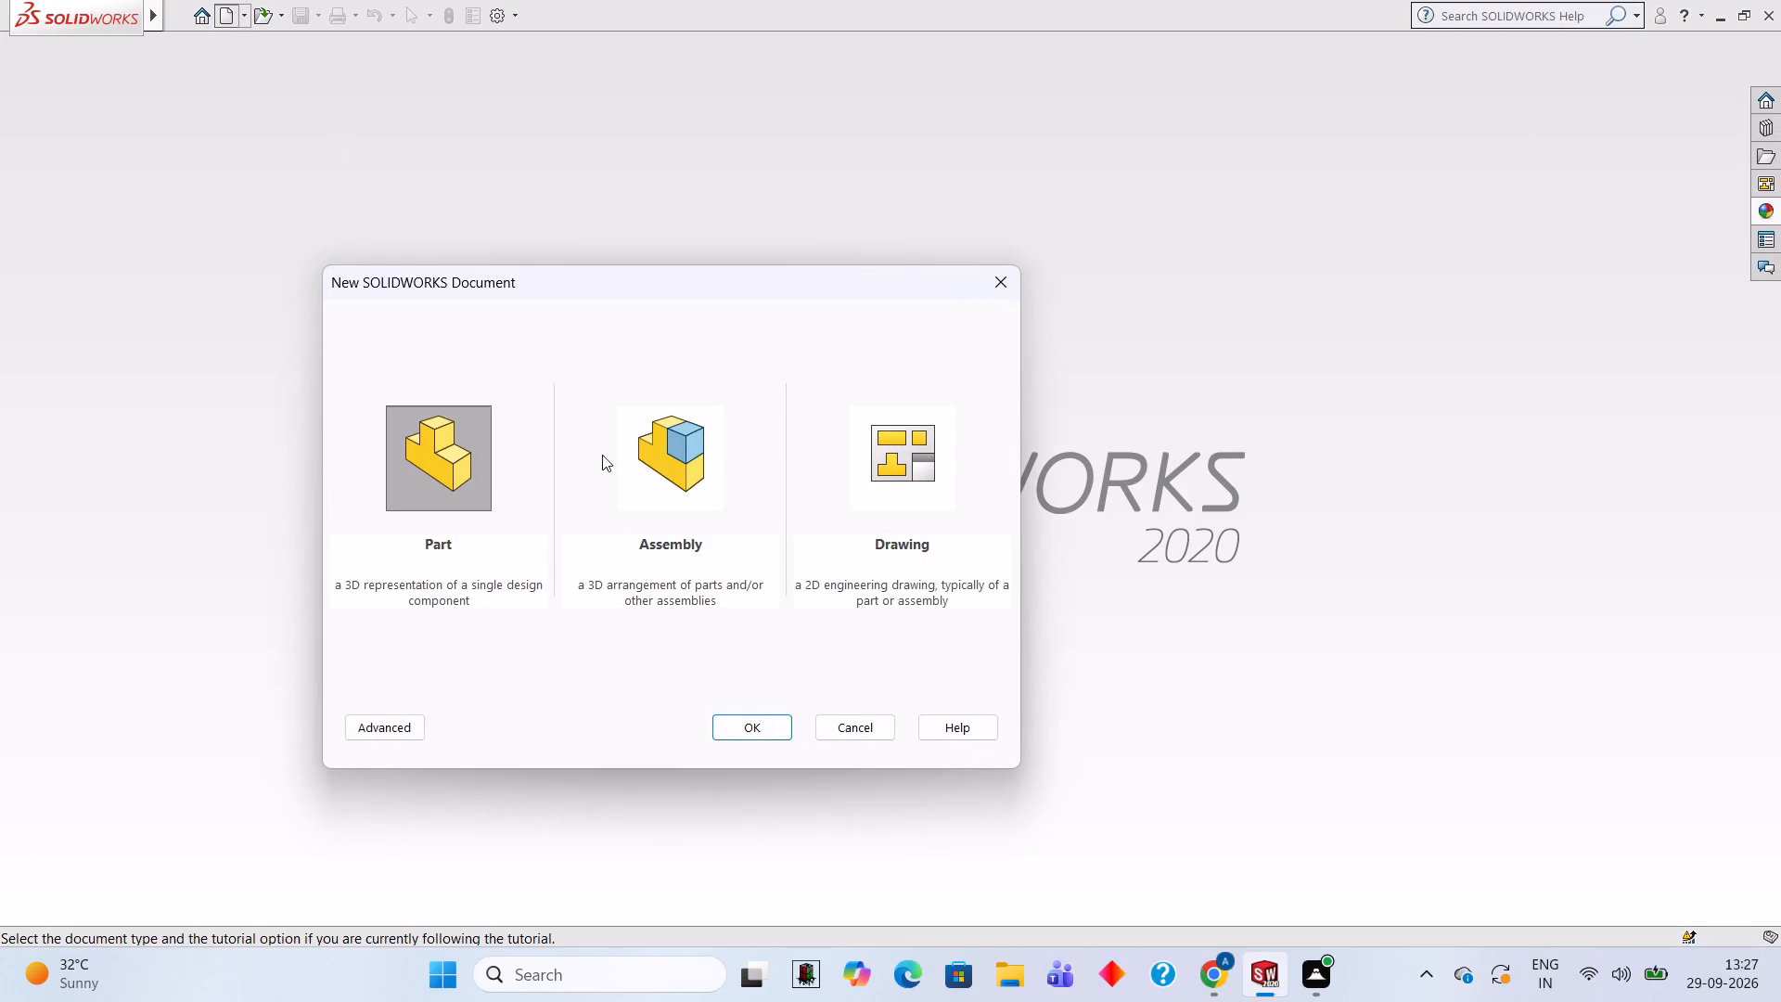
click(754, 729)
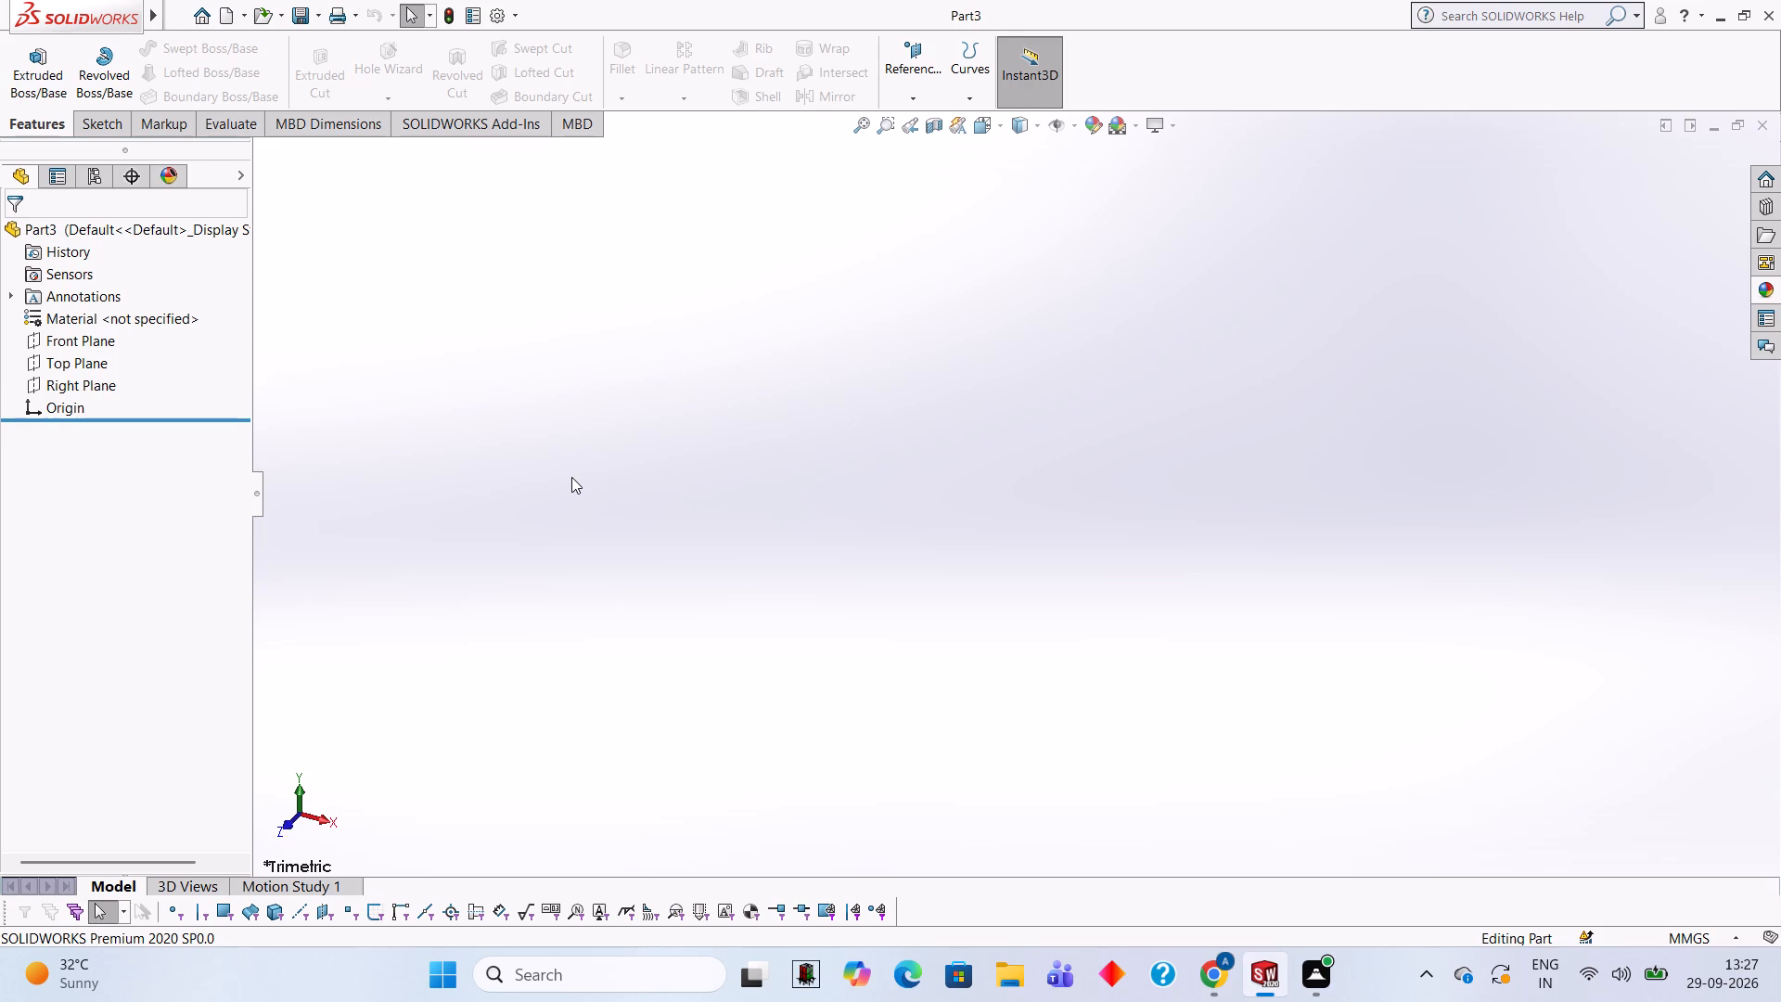
click(96, 347)
click(103, 311)
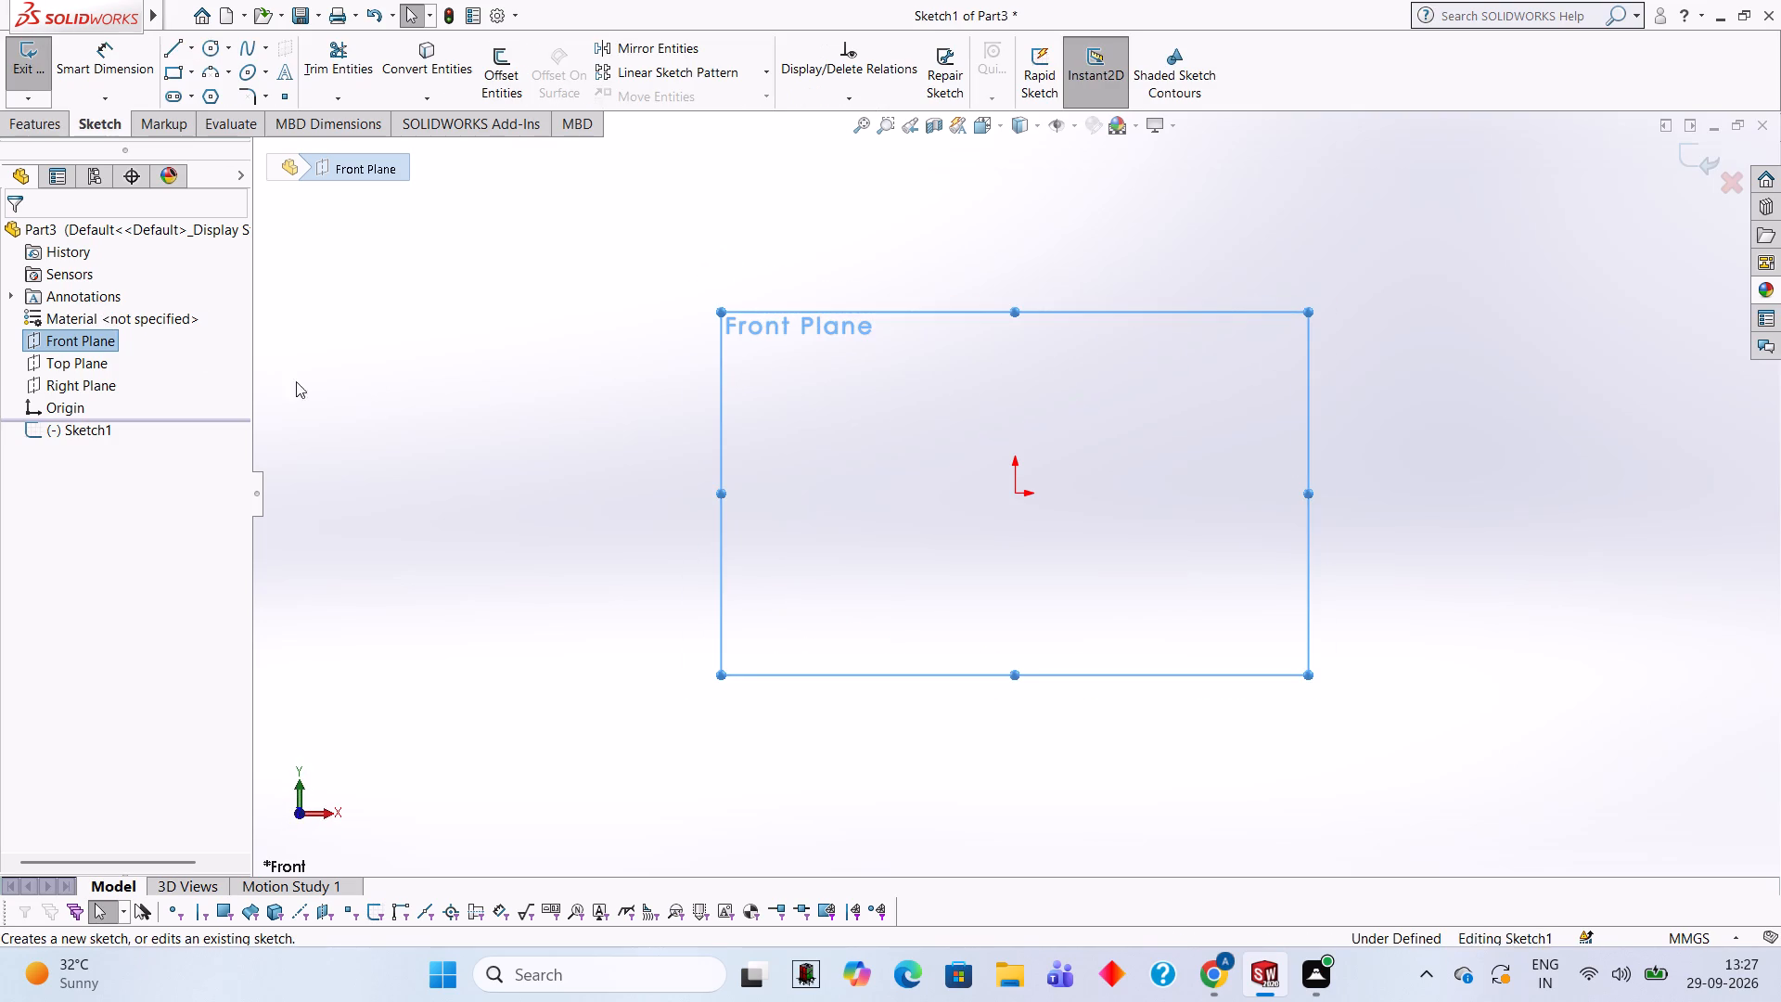
click(799, 388)
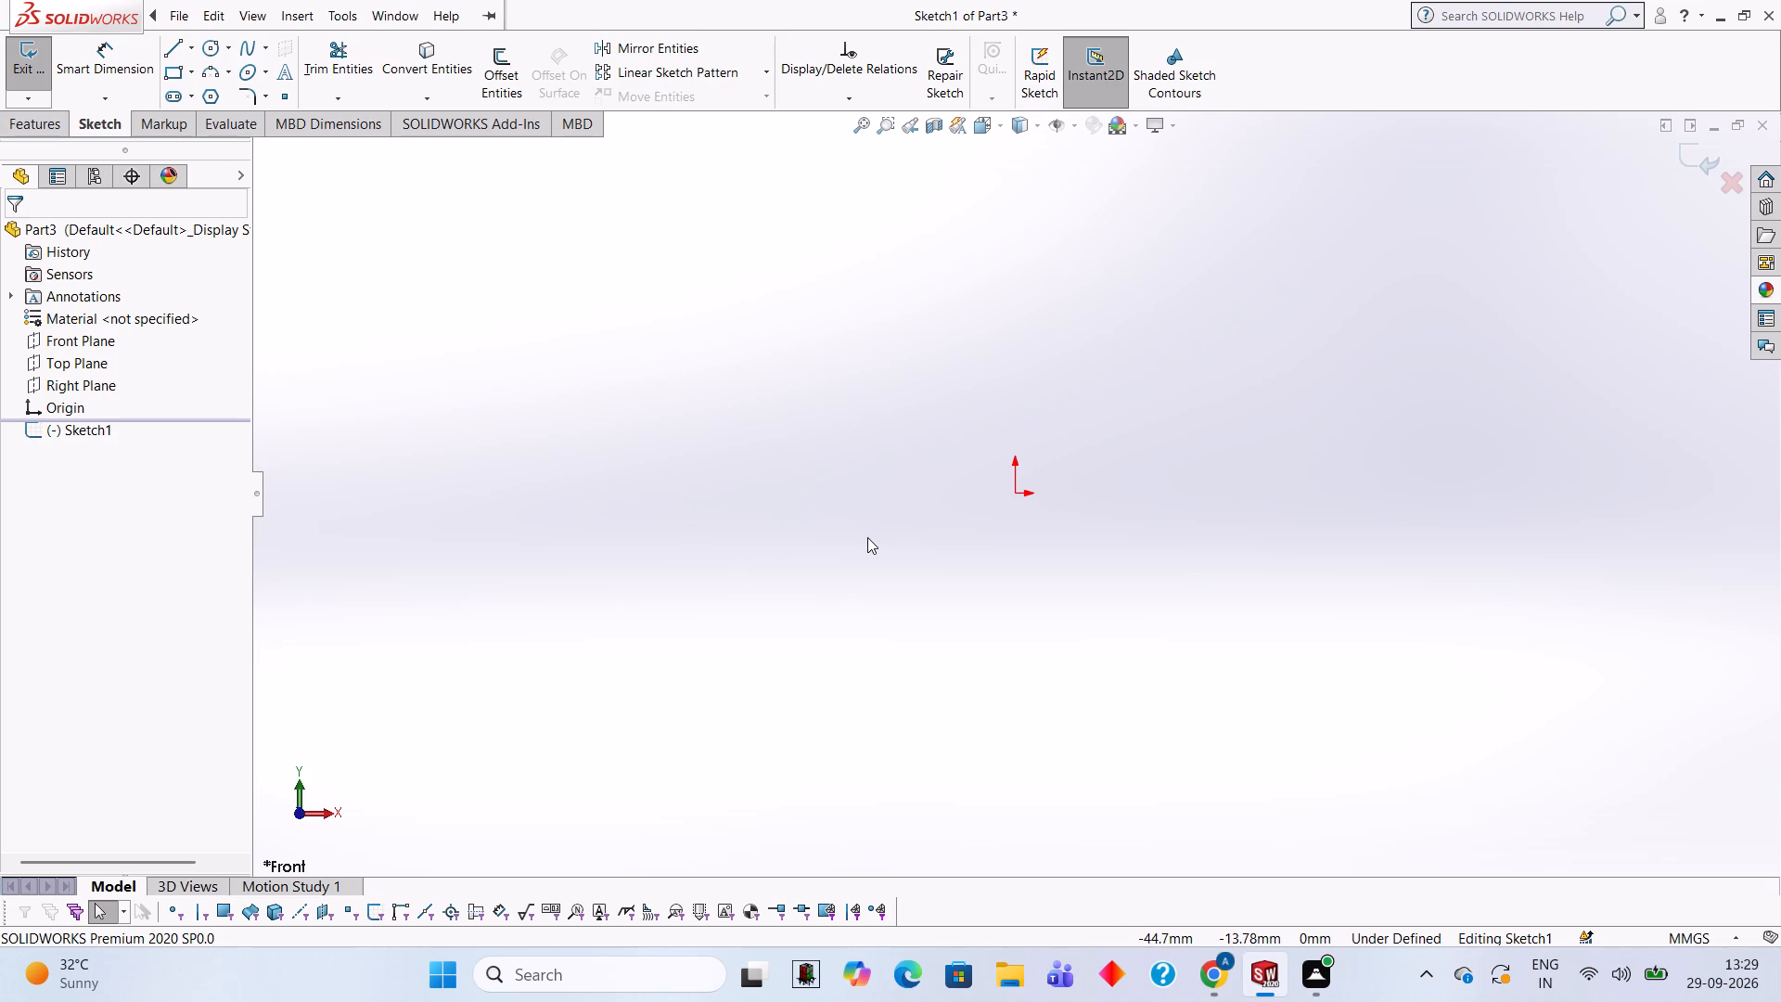
Draw a 42 mm horizontal line starting at the origin.
click(173, 49)
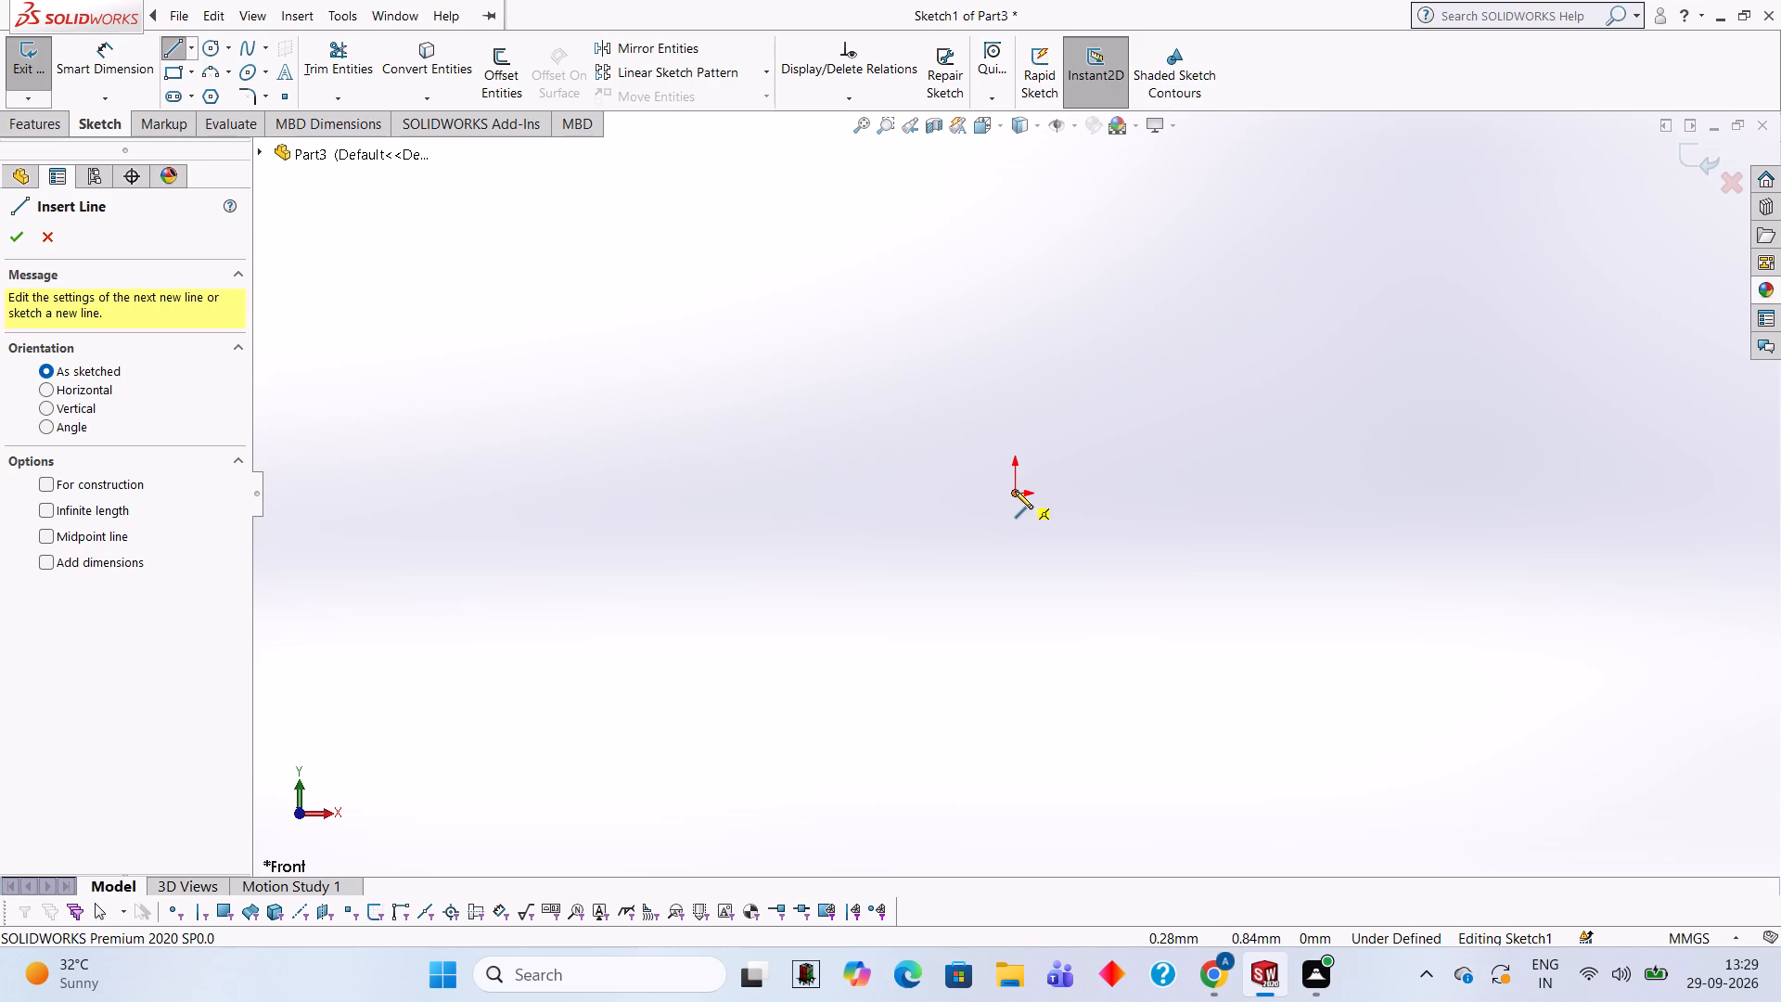
click(1015, 491)
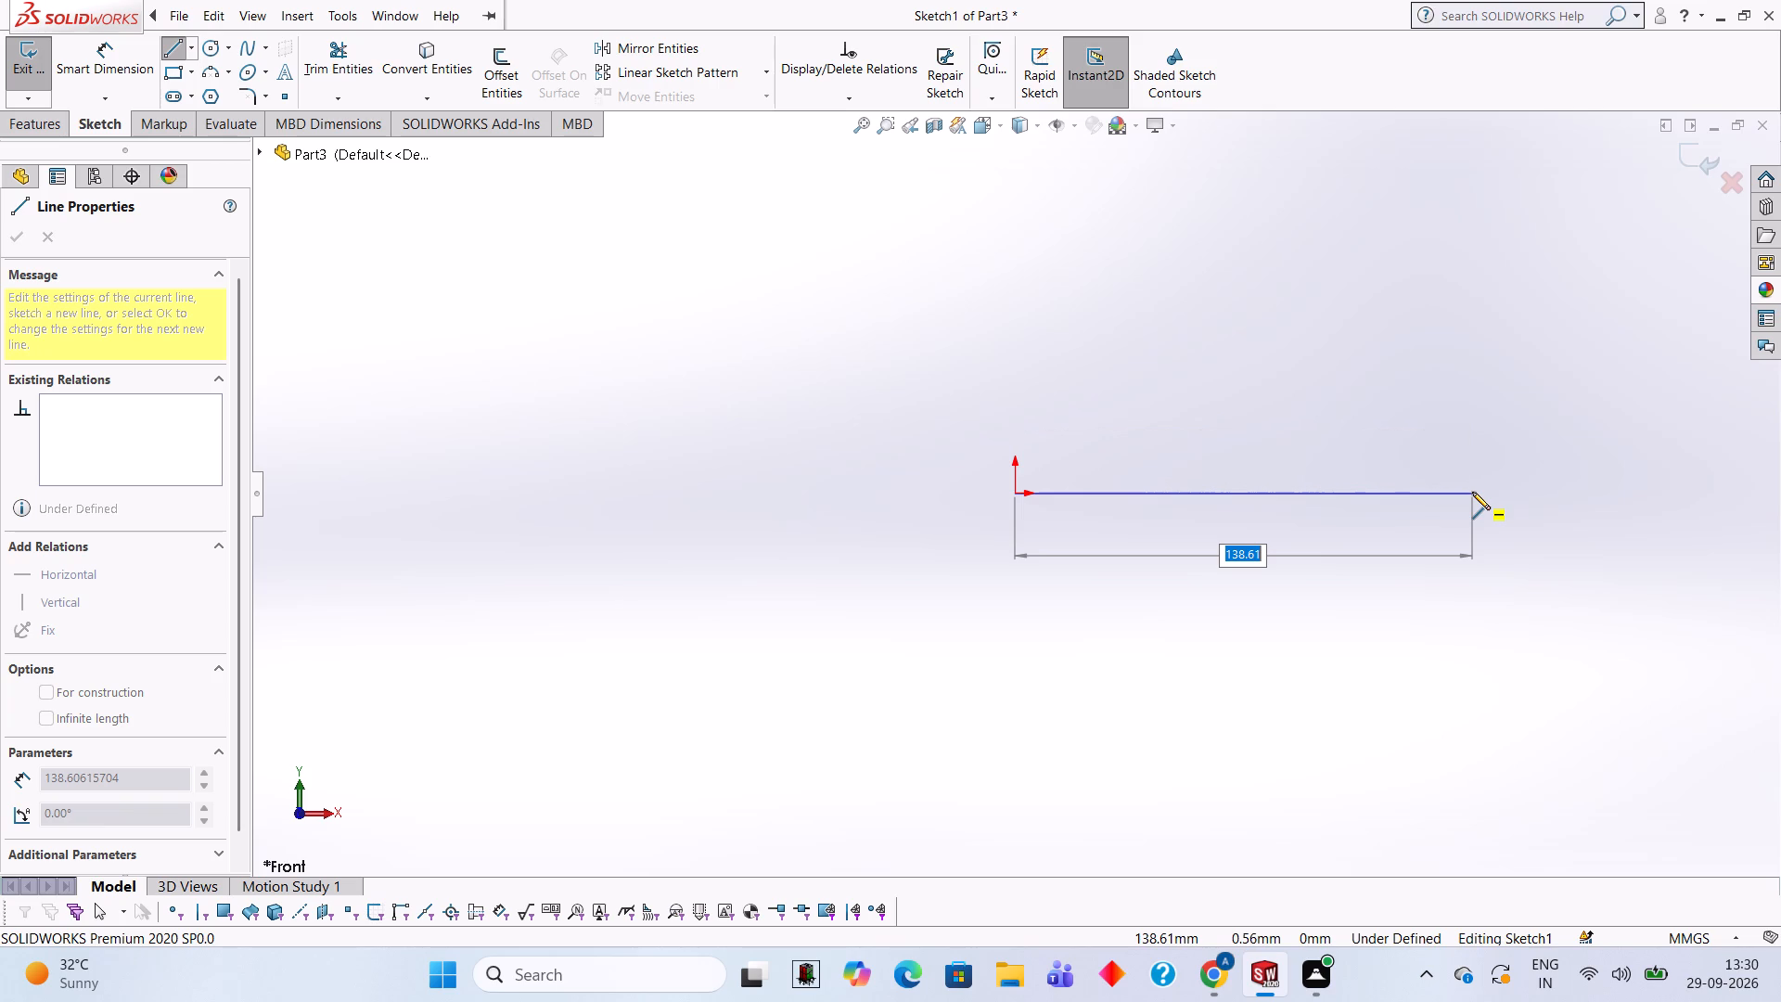
text(42)
key(Return)
scroll(1249, 401, down, 1)
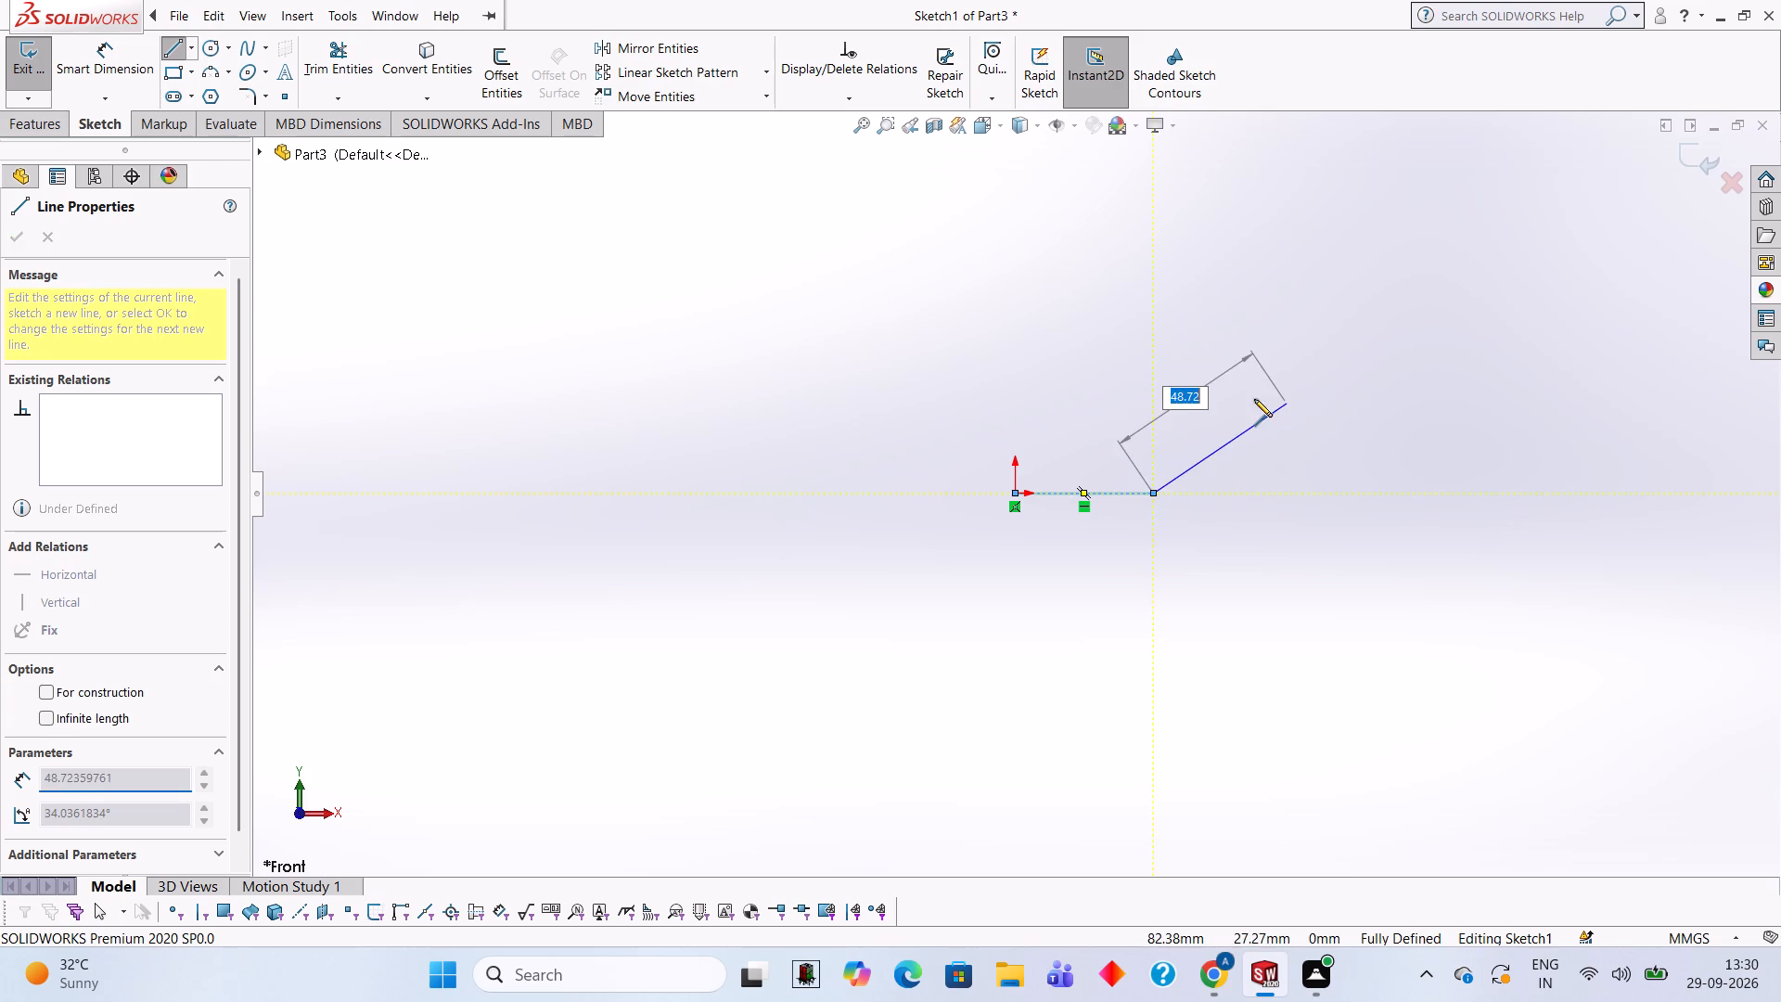
scroll(1254, 399, down, 3)
scroll(1069, 488, down, 3)
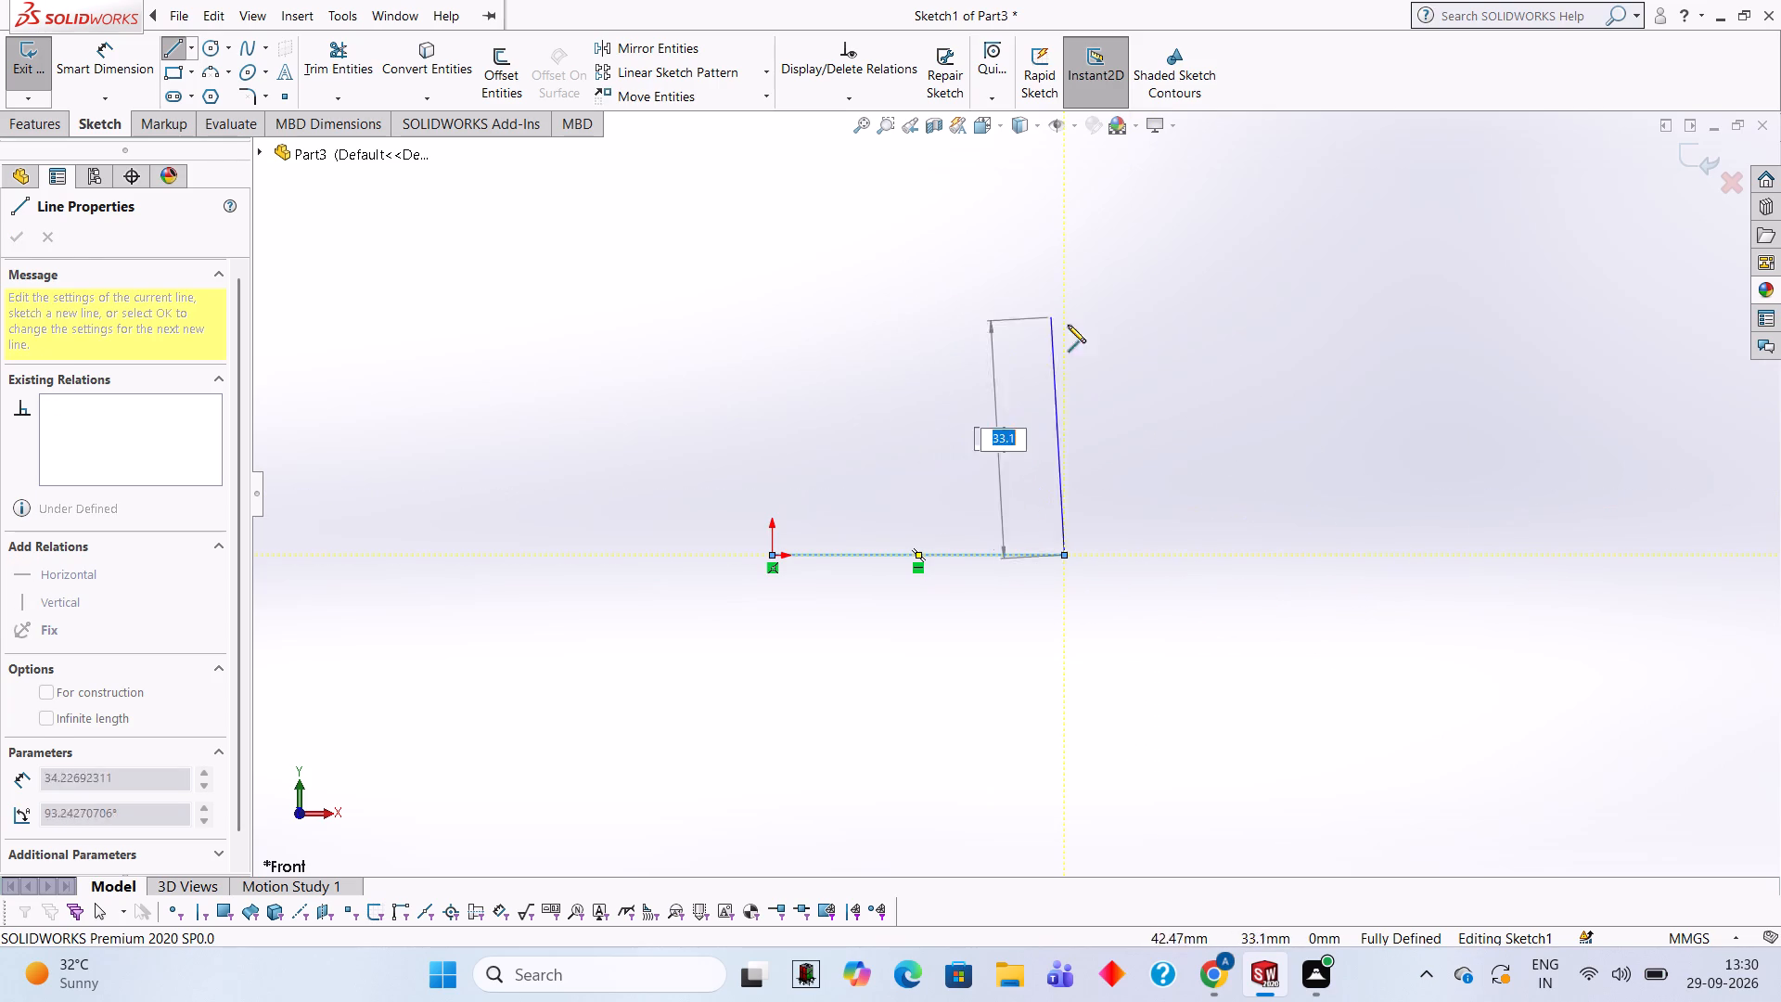
key(Escape)
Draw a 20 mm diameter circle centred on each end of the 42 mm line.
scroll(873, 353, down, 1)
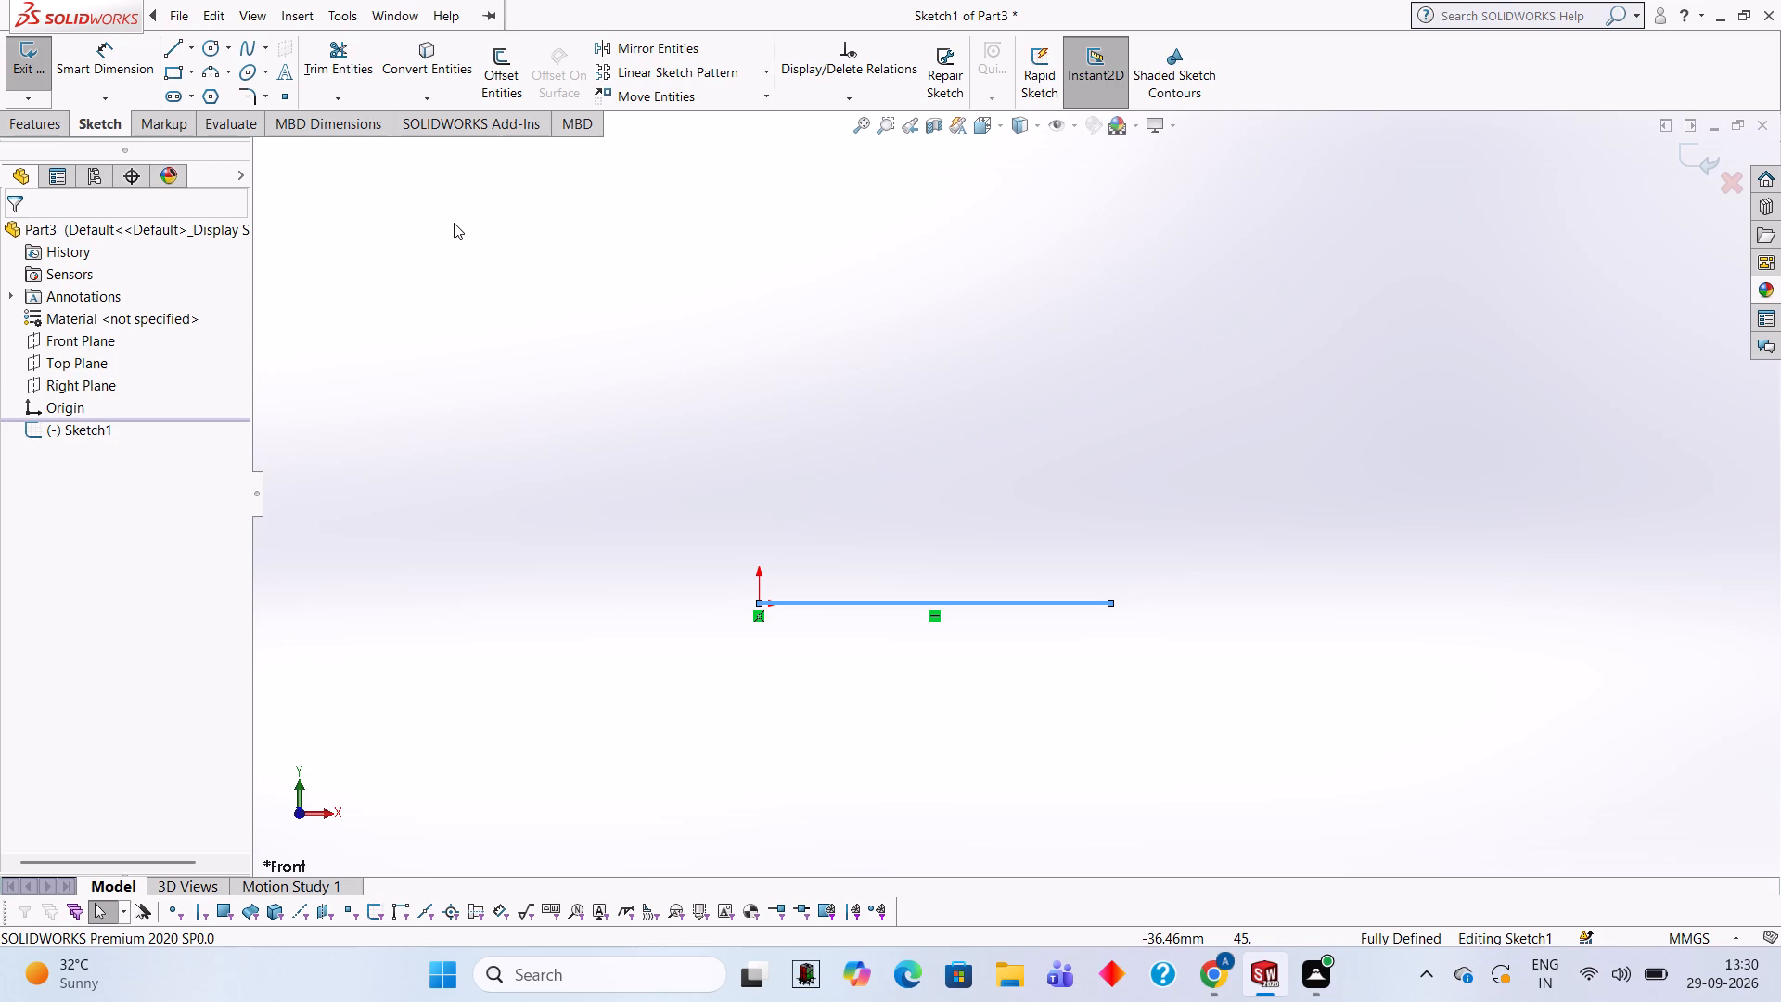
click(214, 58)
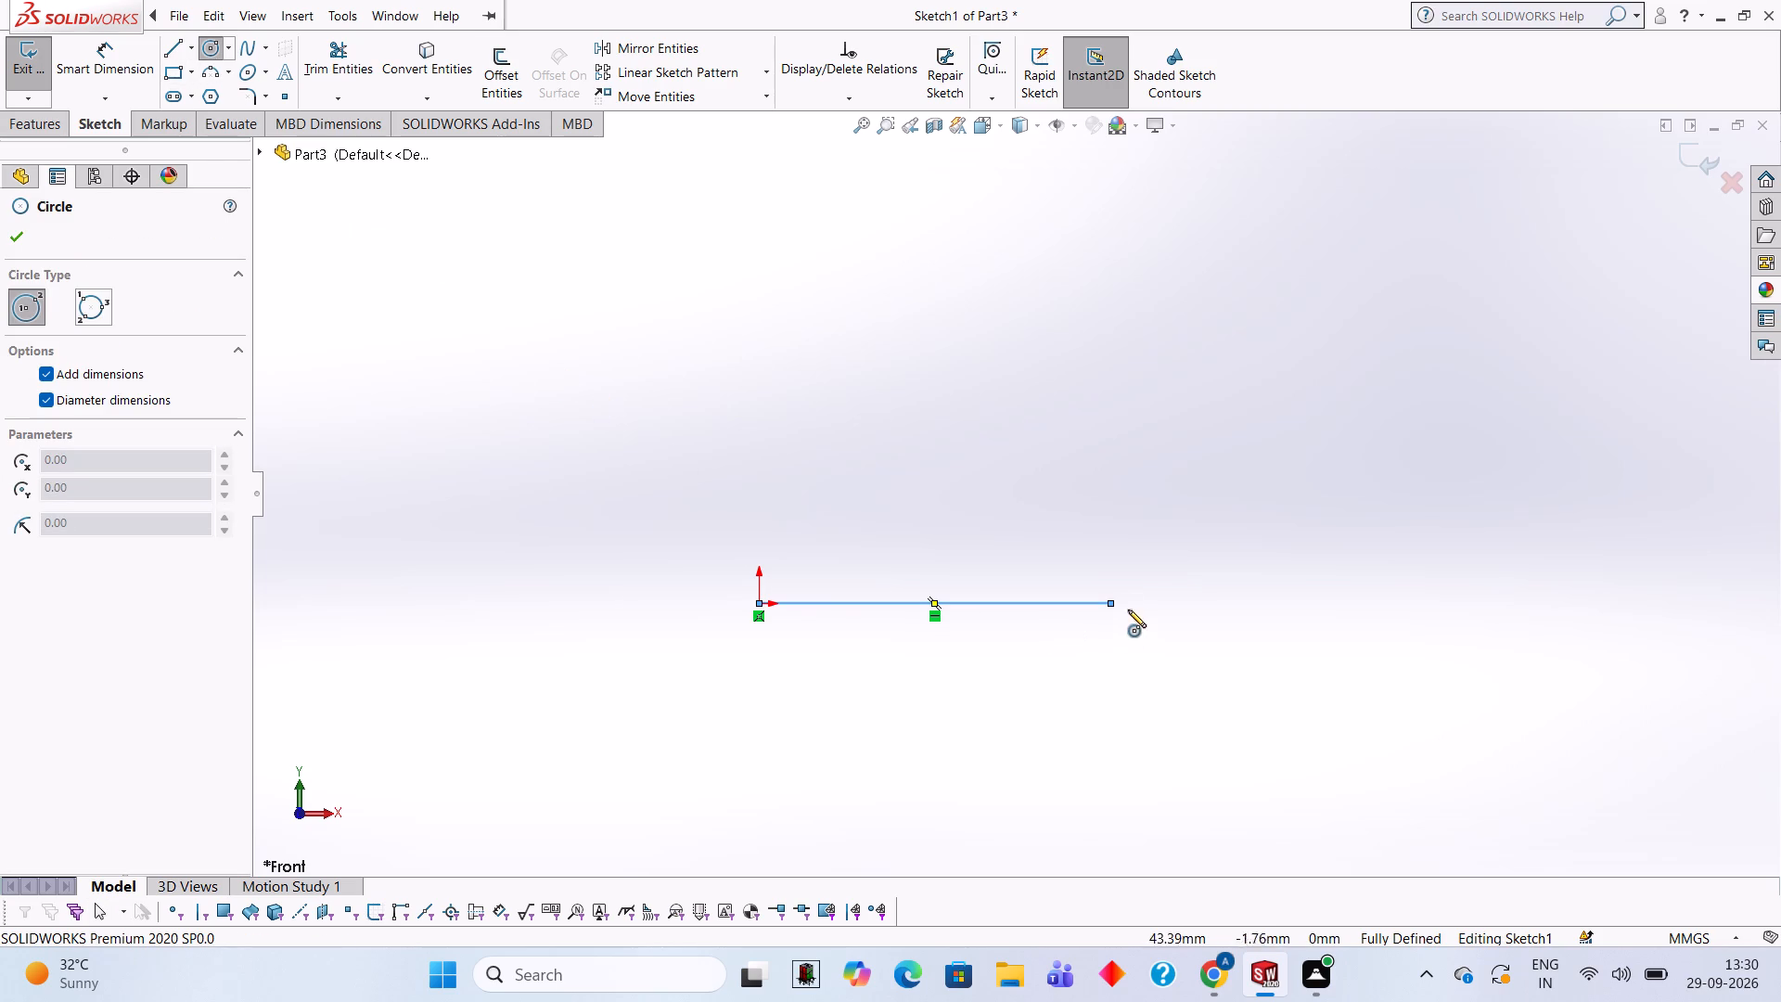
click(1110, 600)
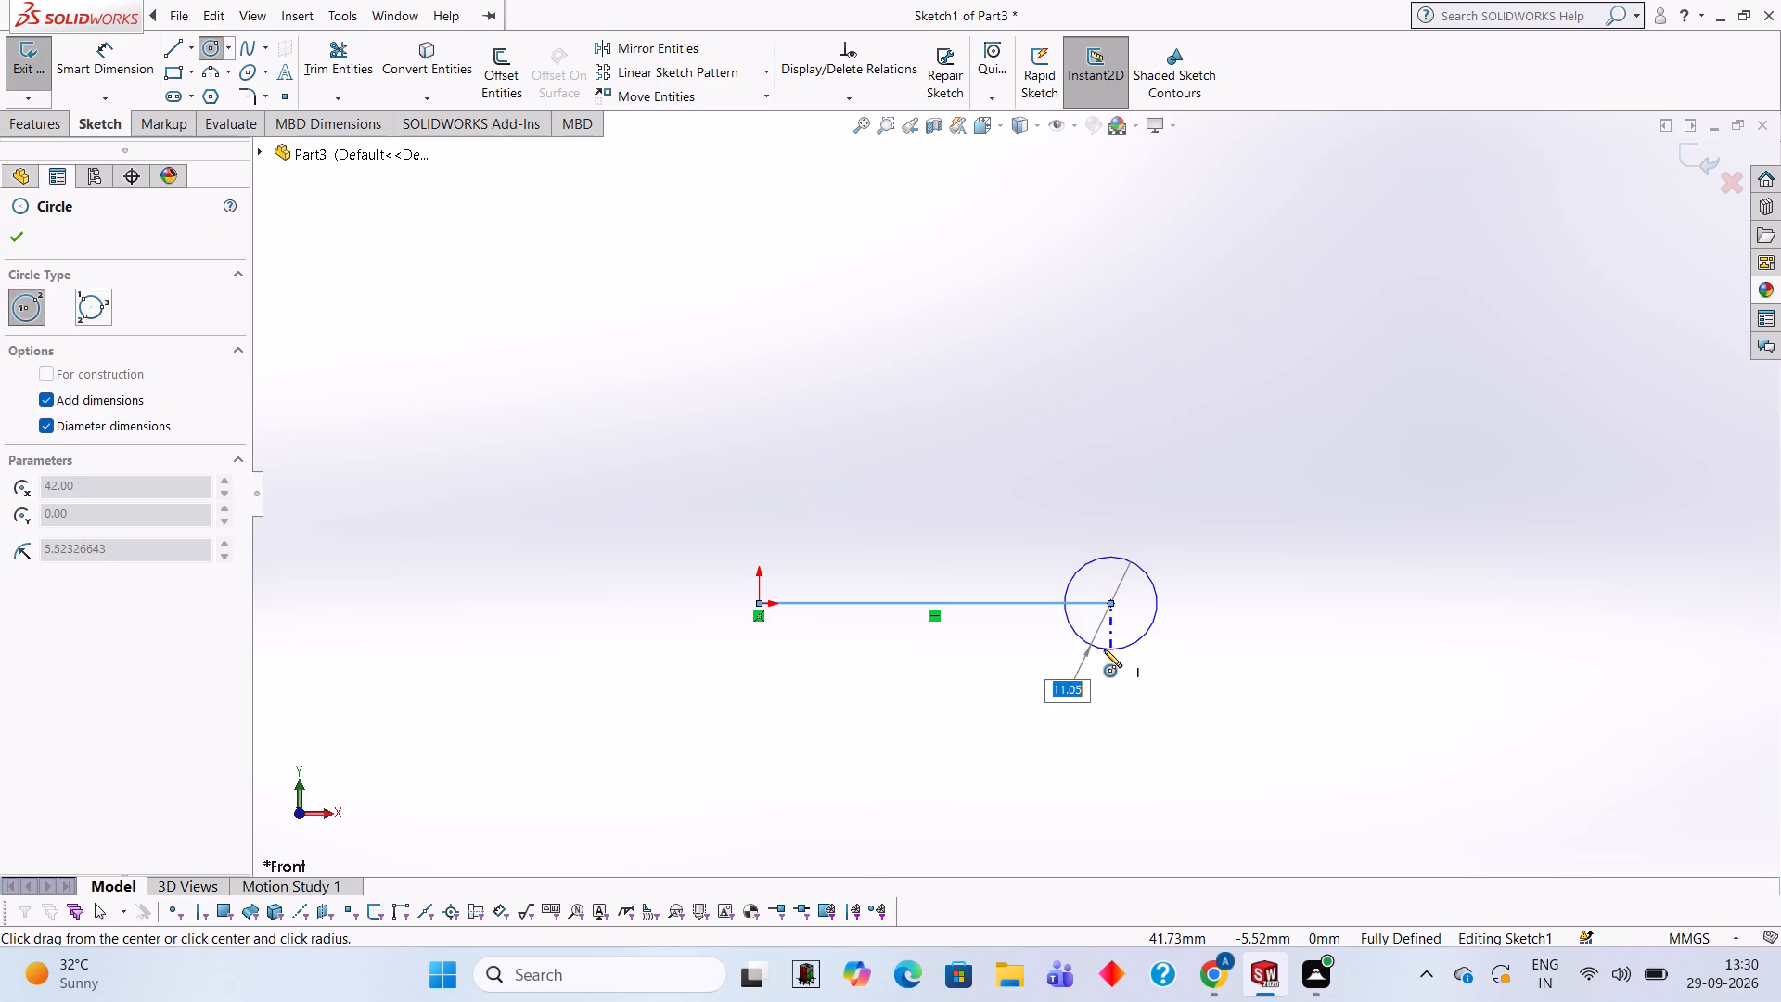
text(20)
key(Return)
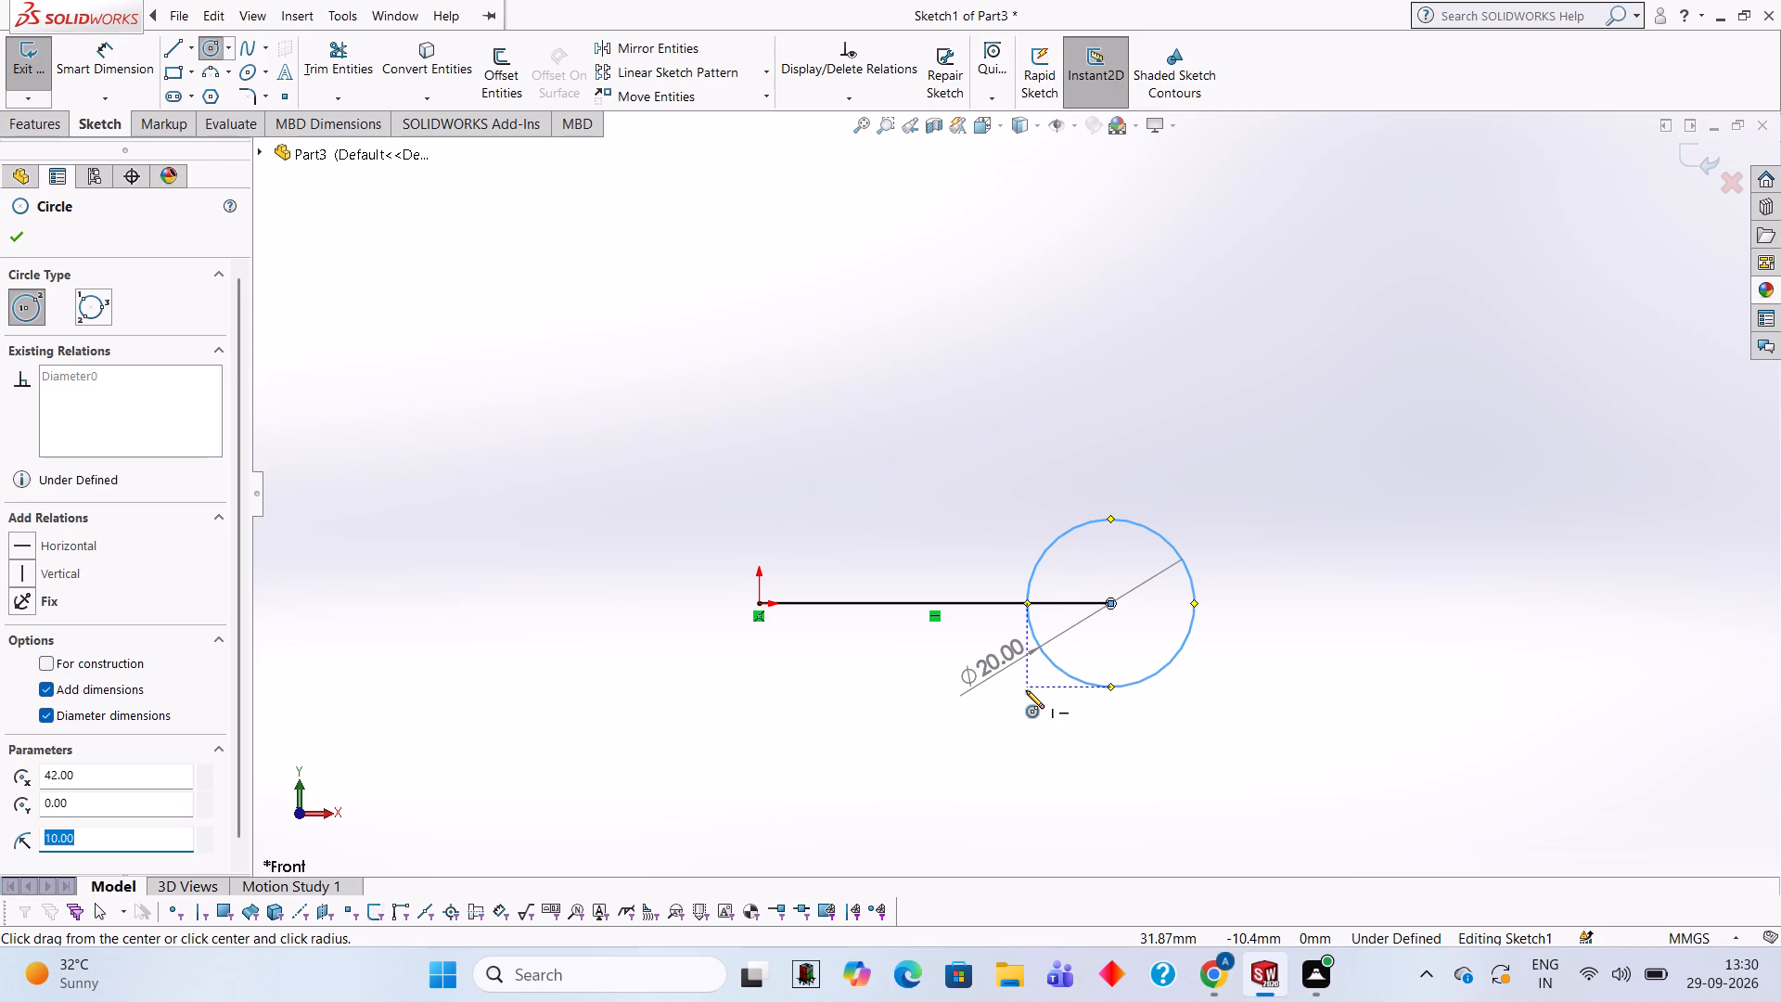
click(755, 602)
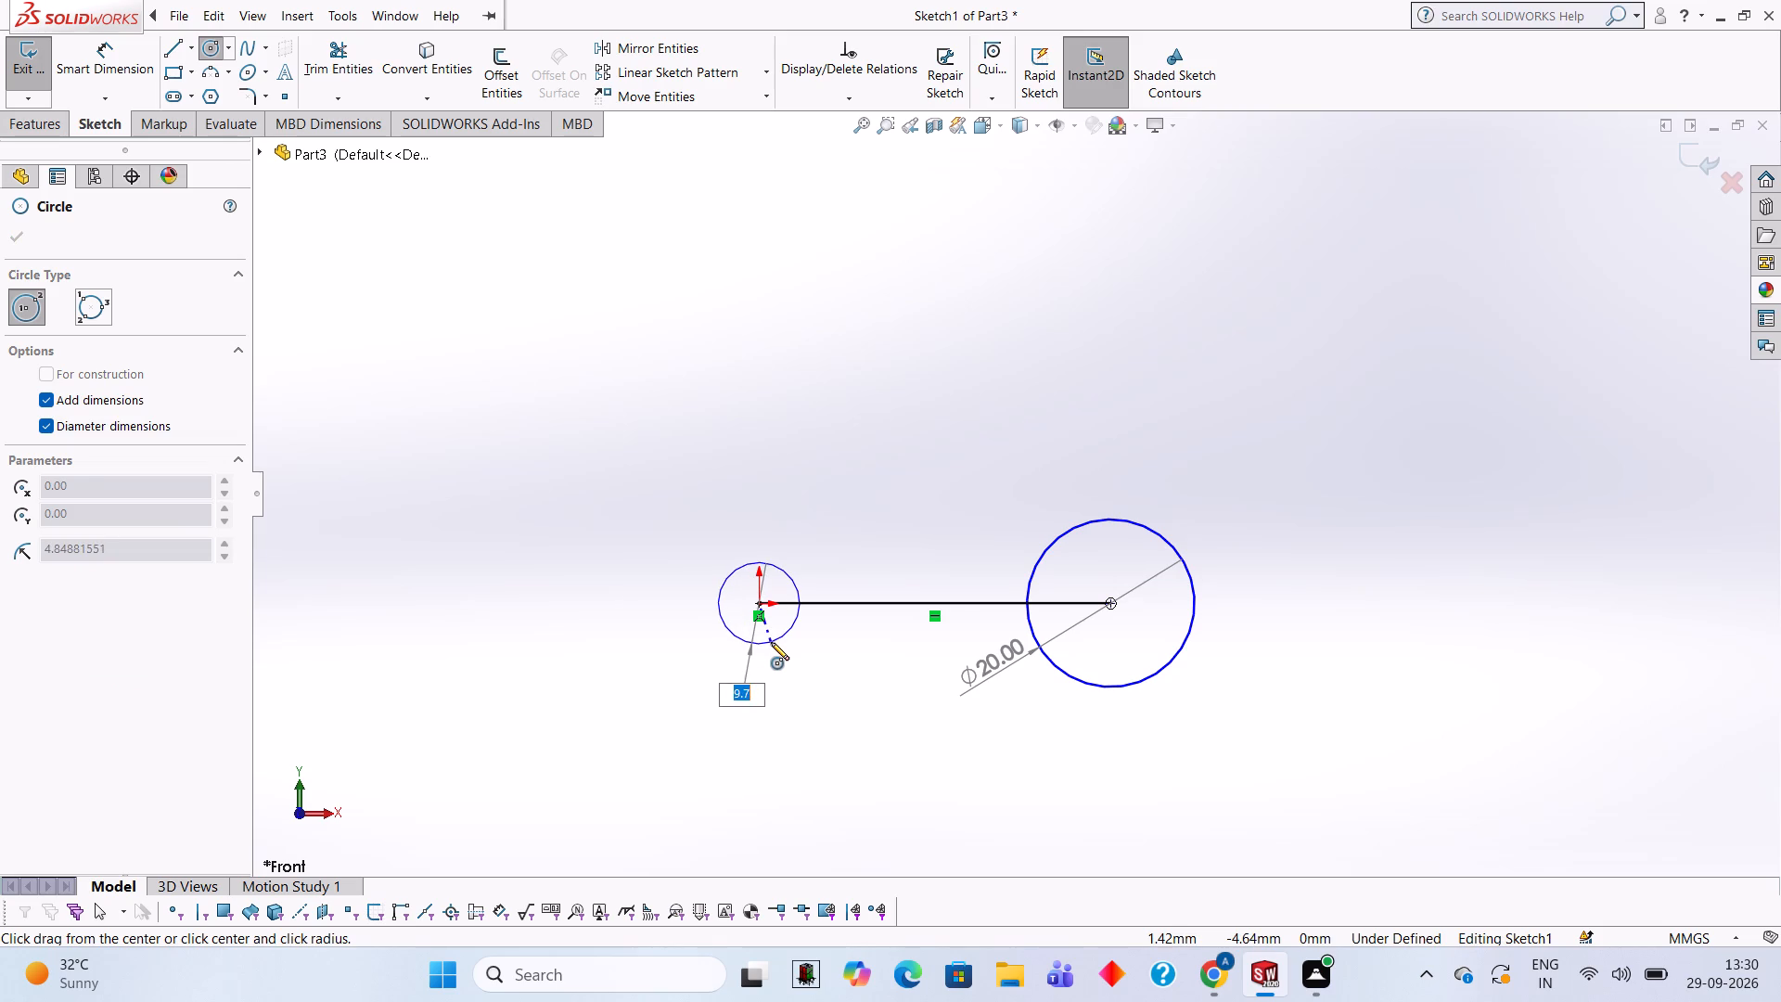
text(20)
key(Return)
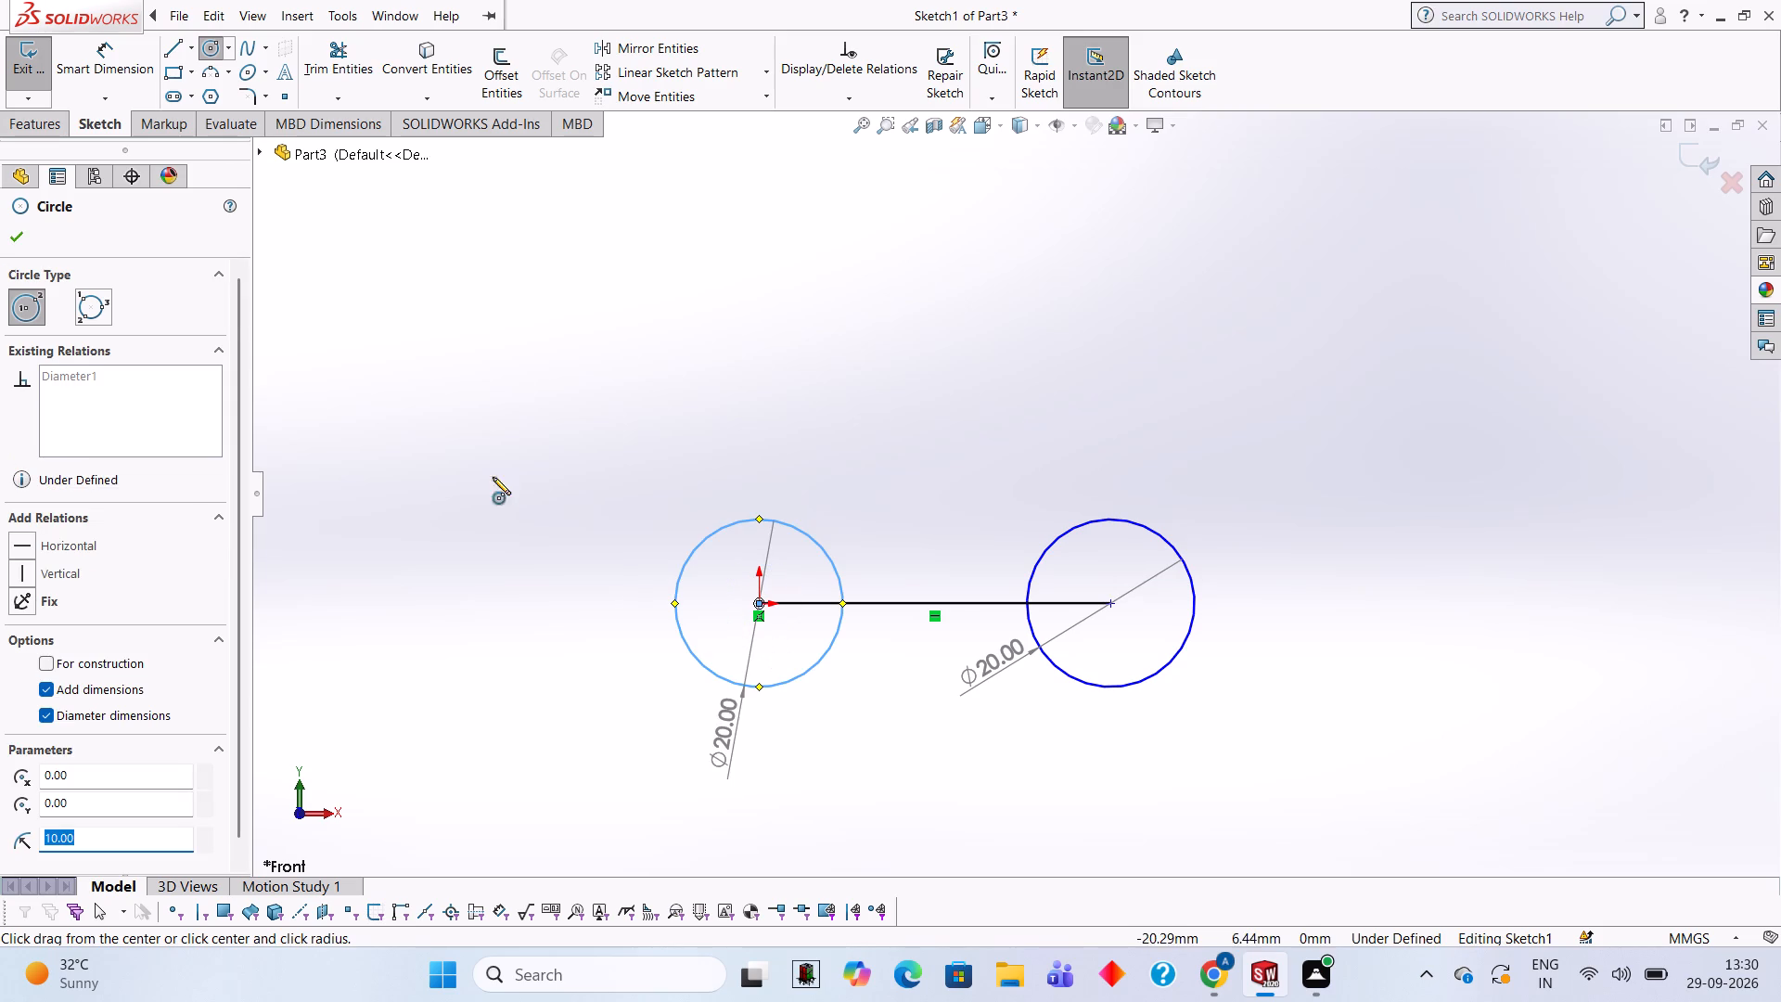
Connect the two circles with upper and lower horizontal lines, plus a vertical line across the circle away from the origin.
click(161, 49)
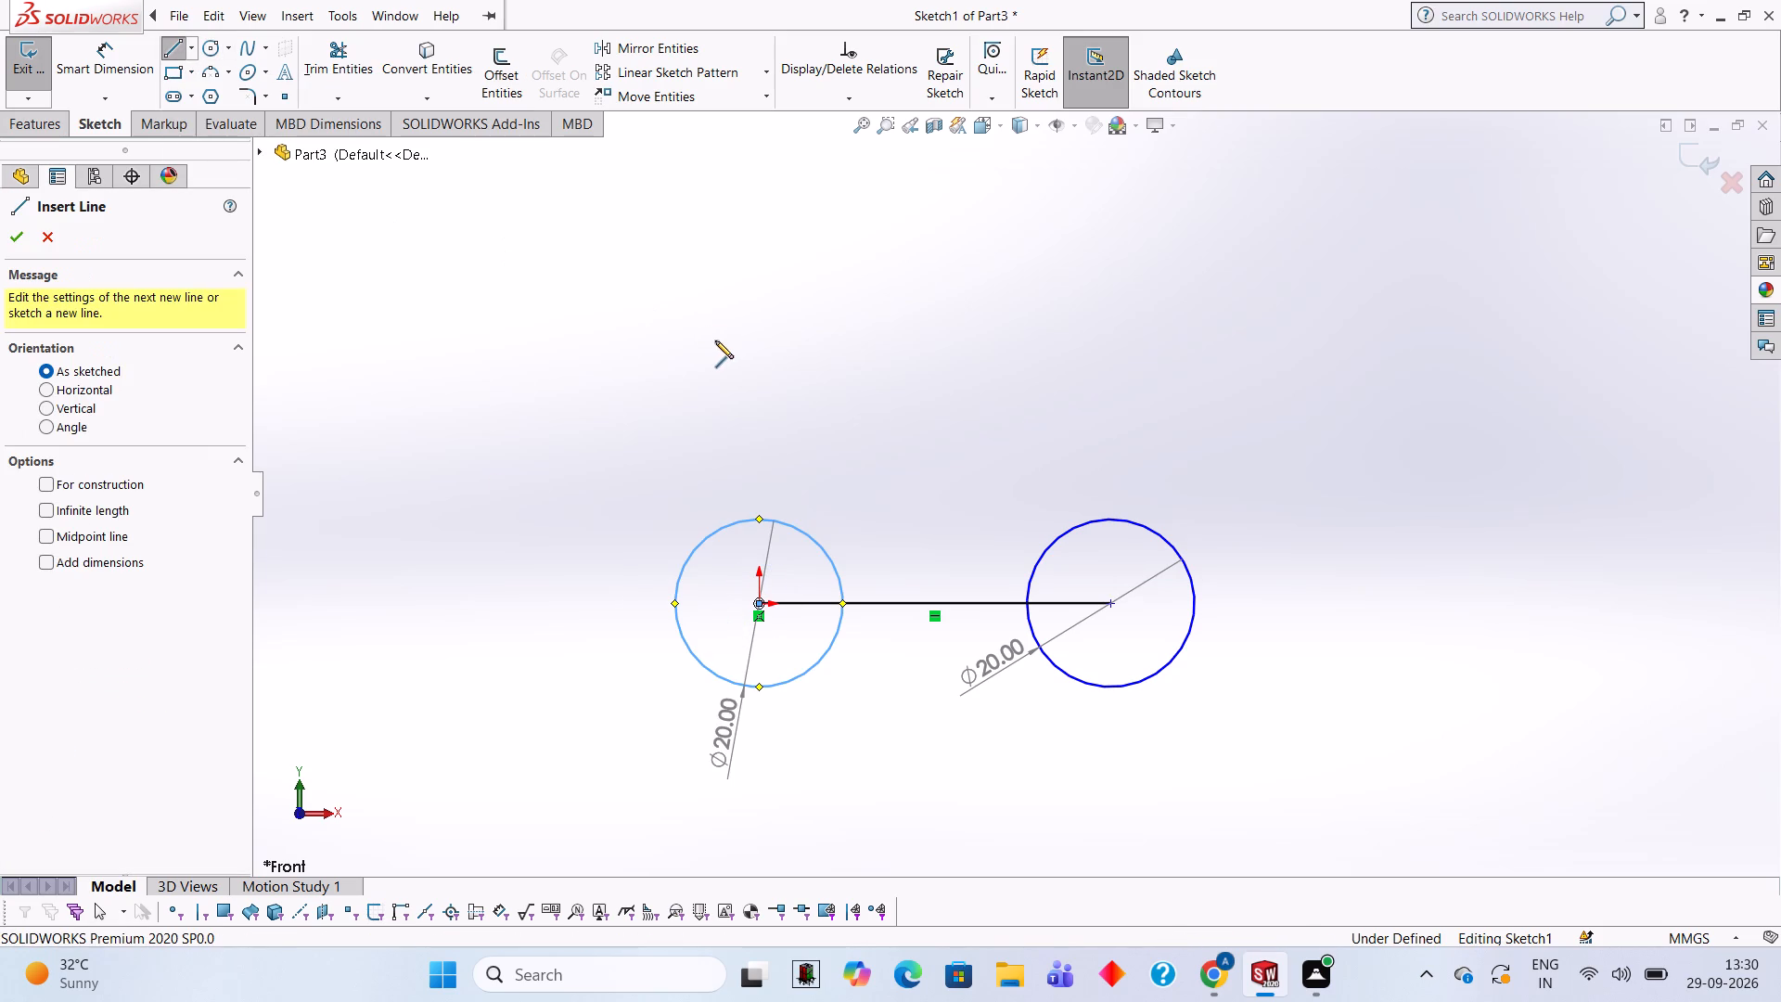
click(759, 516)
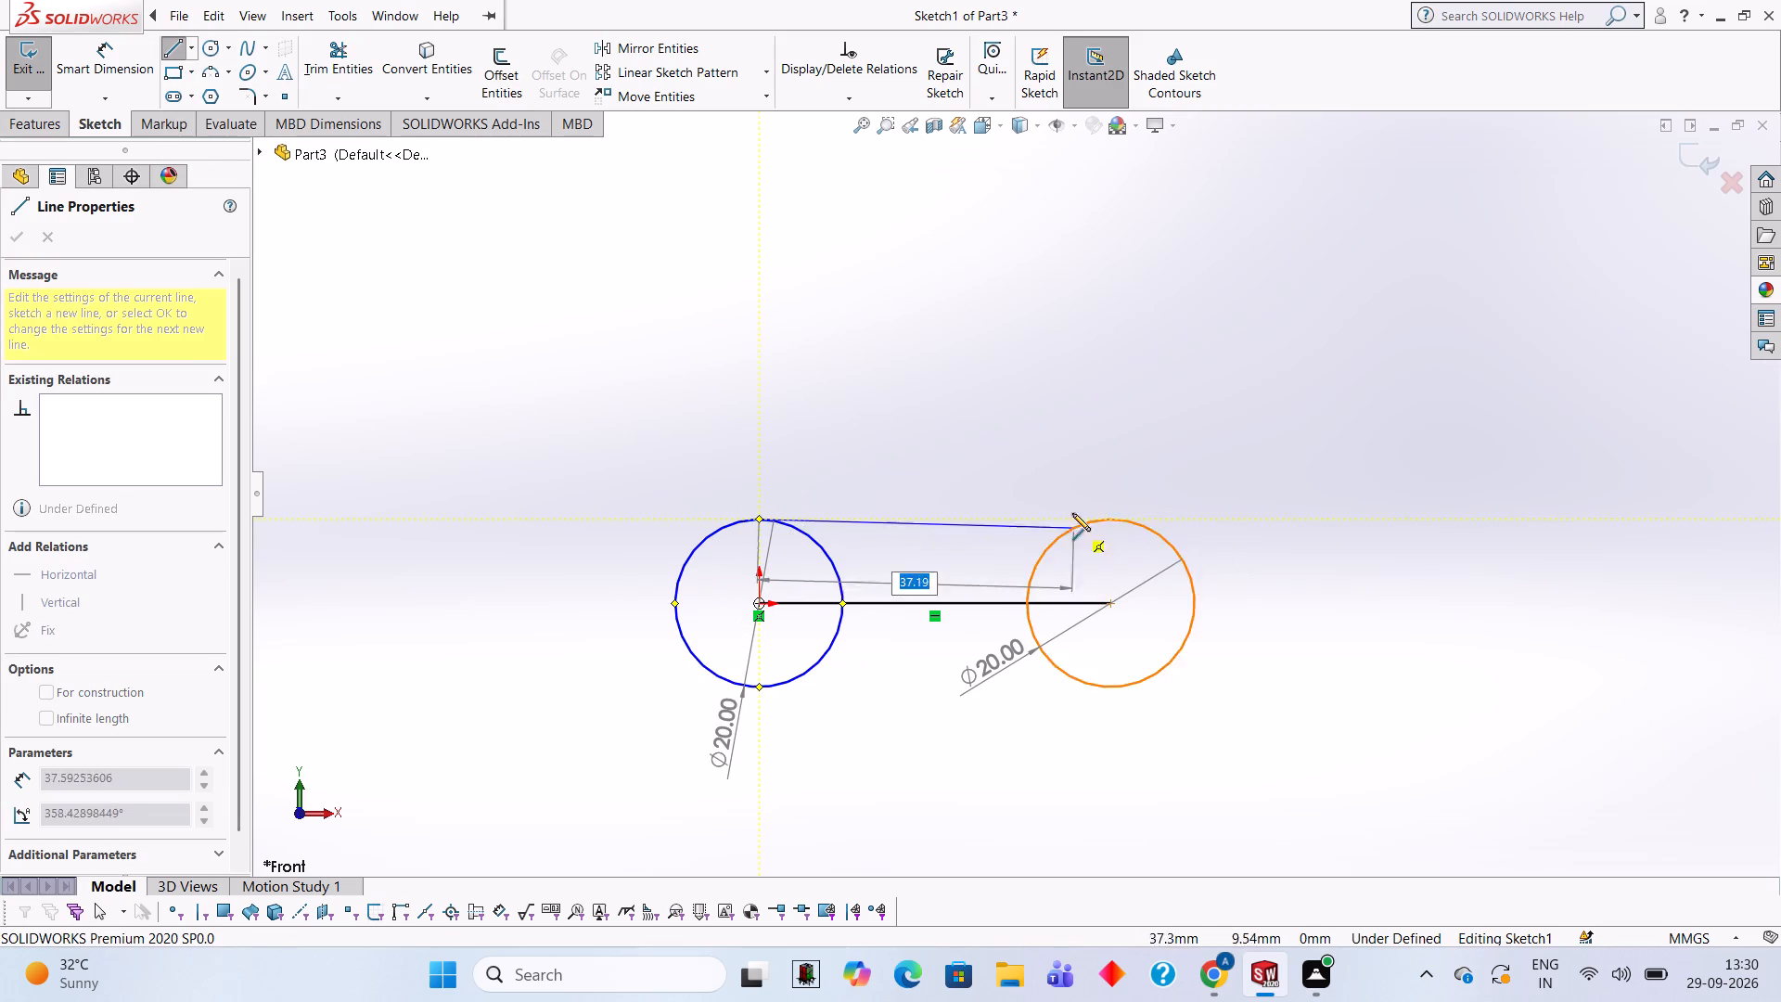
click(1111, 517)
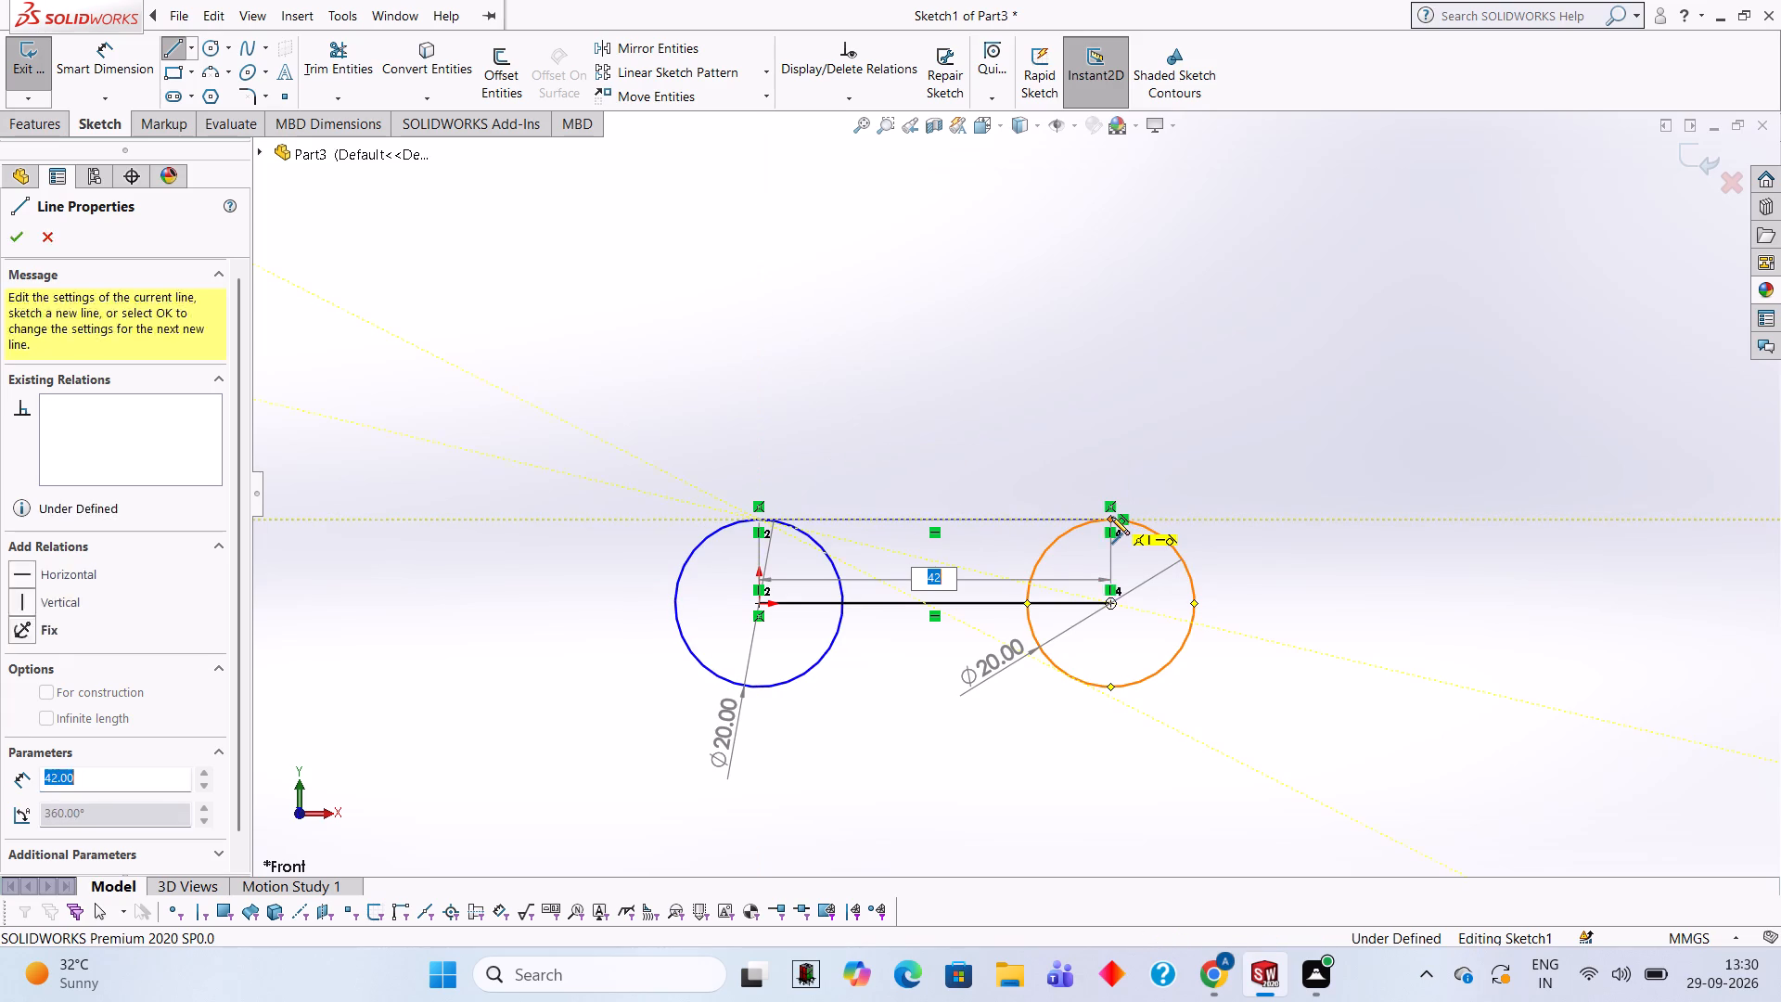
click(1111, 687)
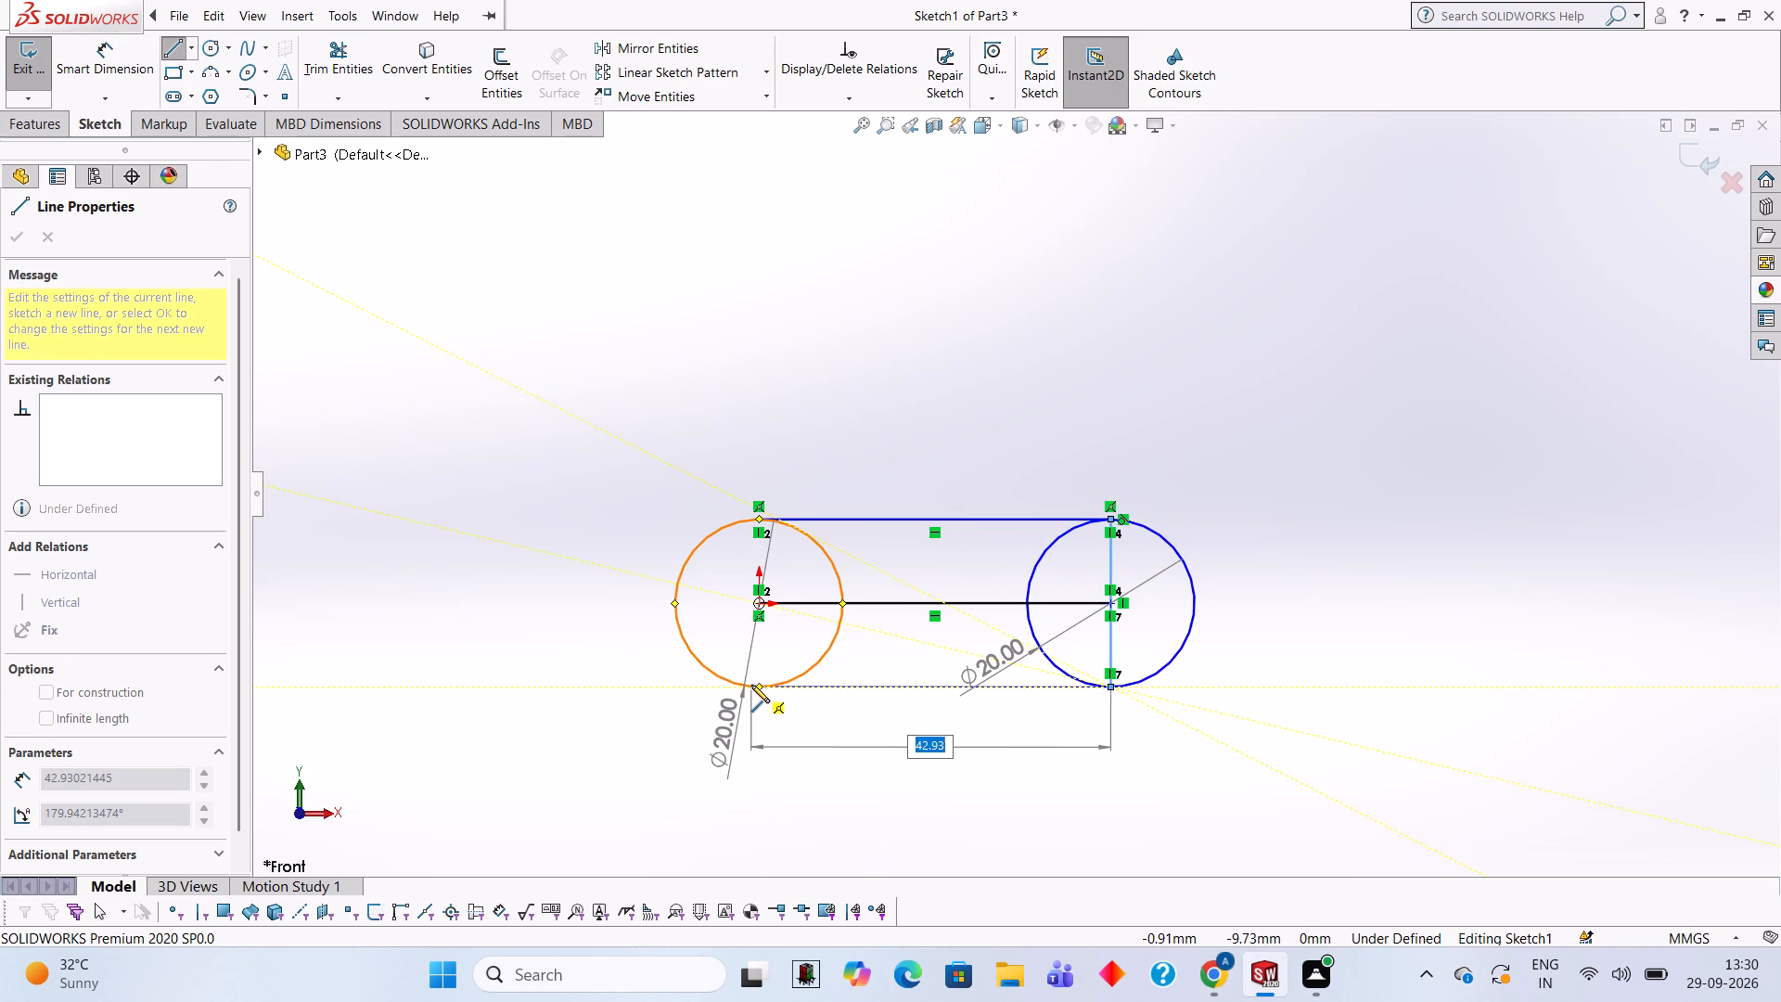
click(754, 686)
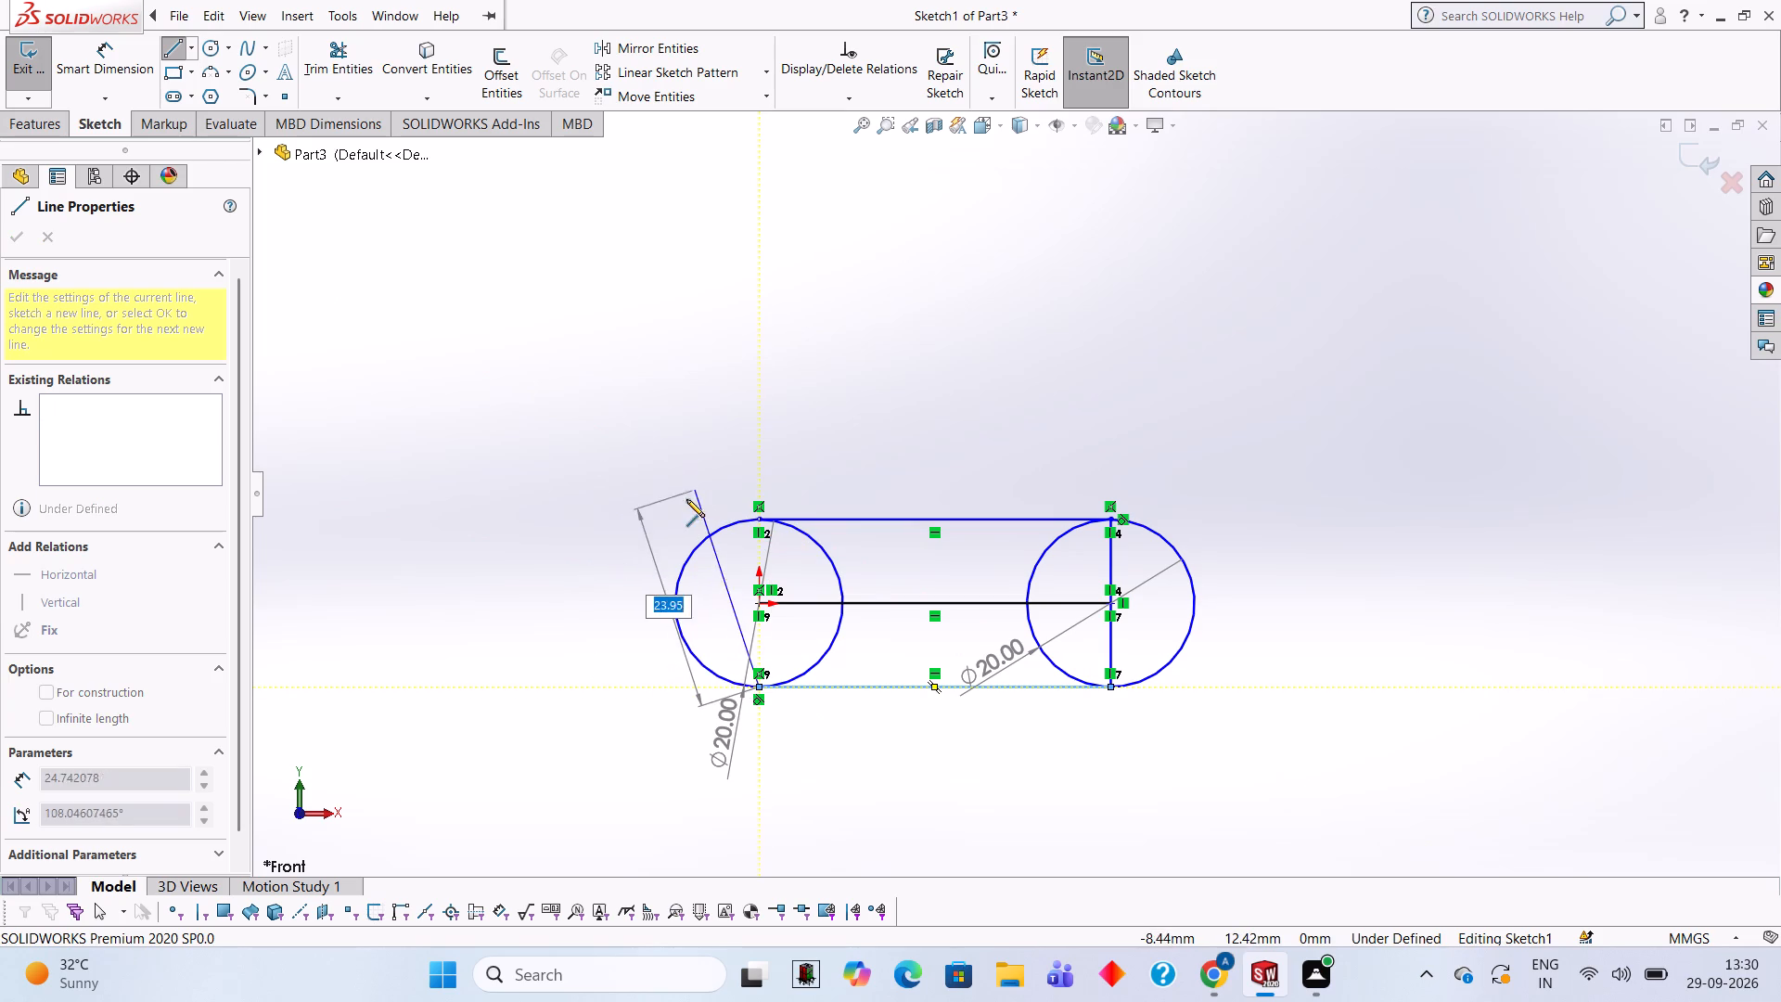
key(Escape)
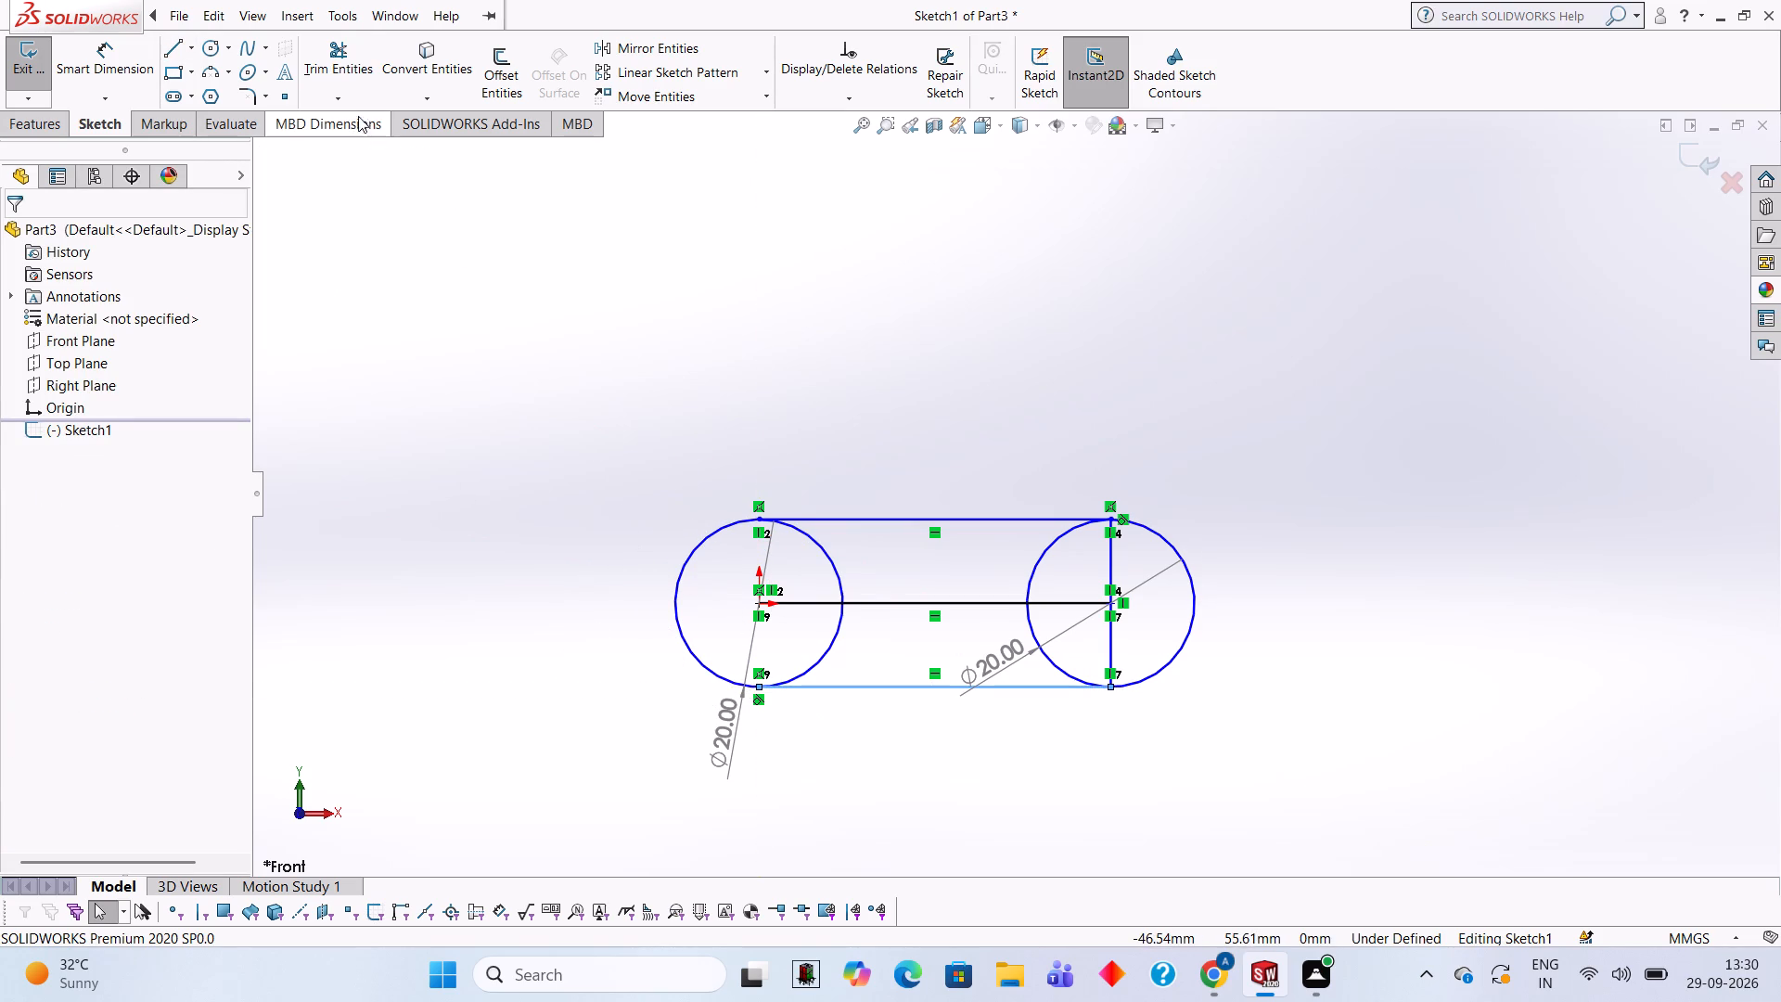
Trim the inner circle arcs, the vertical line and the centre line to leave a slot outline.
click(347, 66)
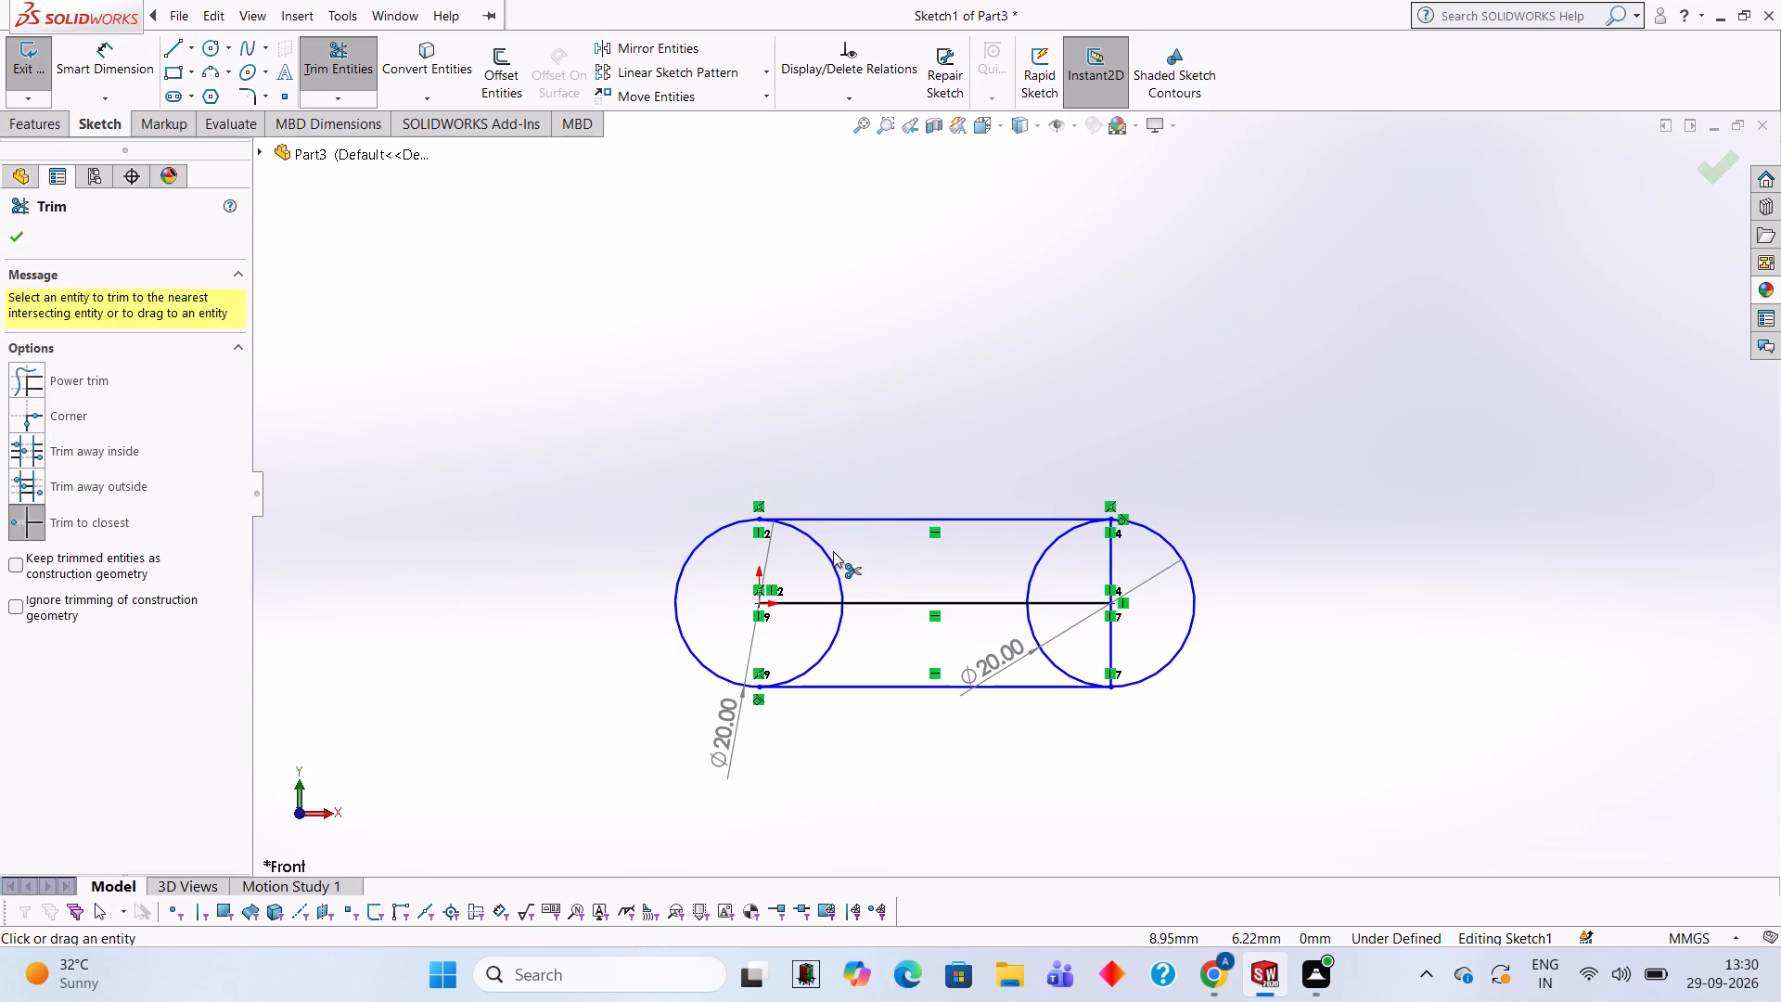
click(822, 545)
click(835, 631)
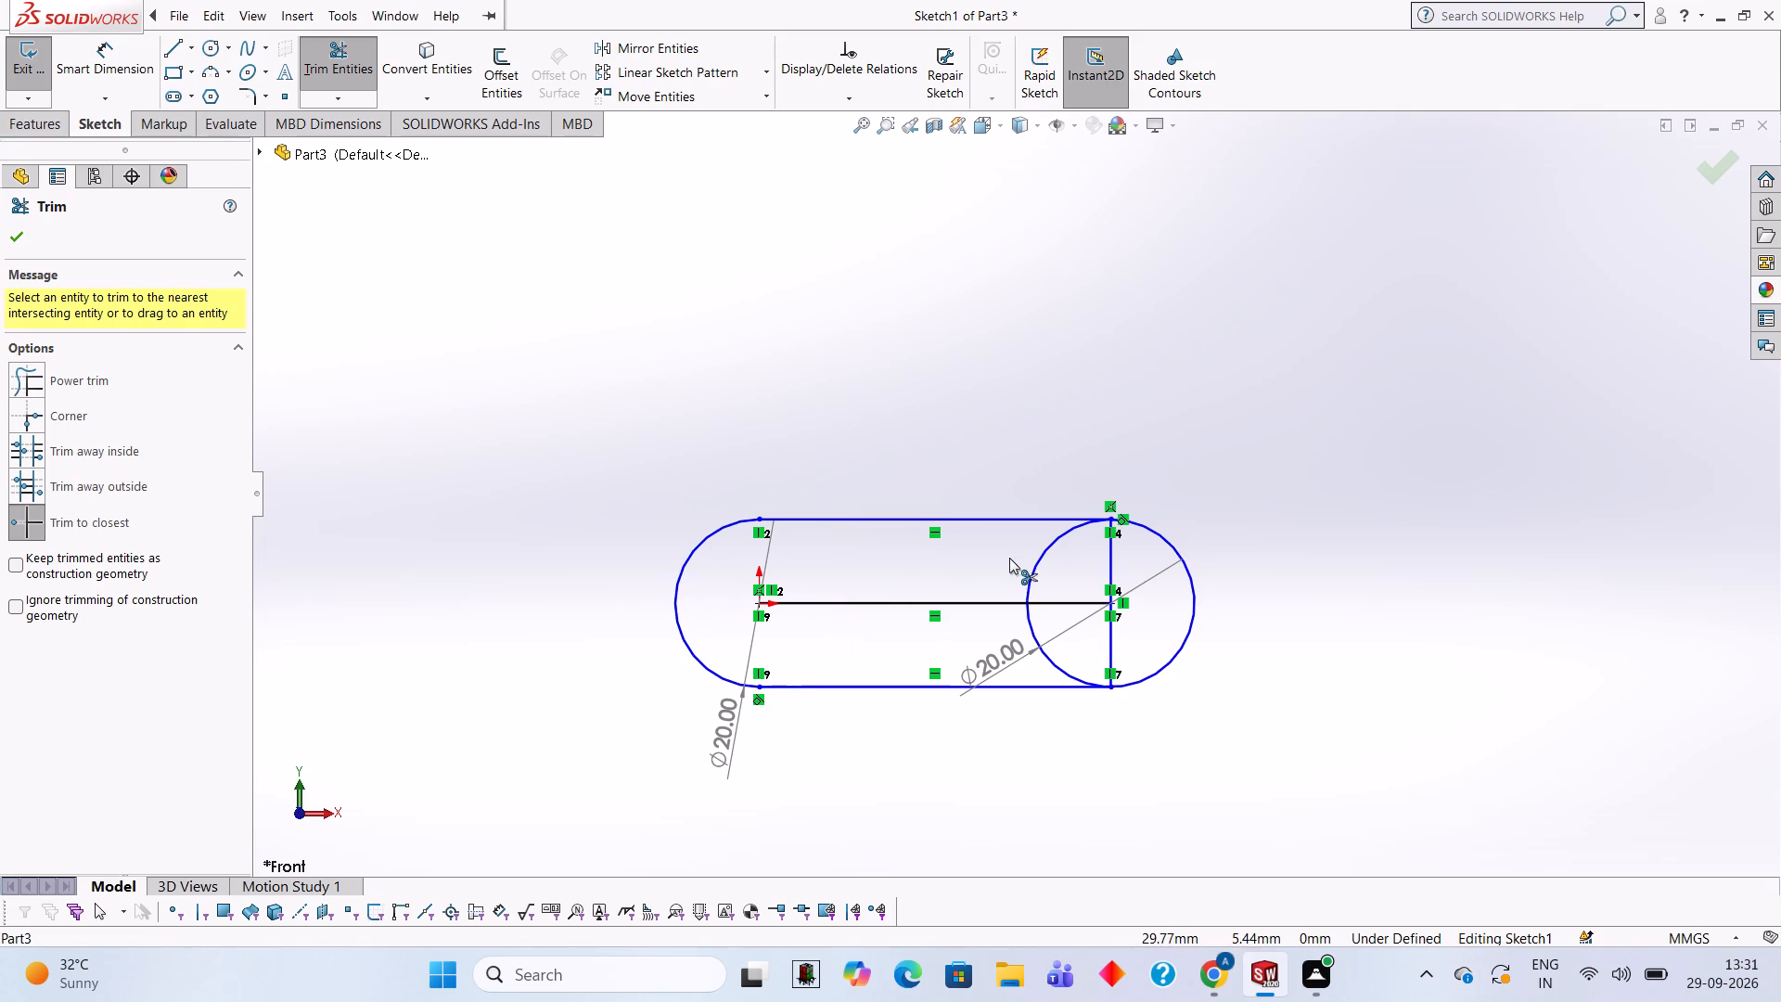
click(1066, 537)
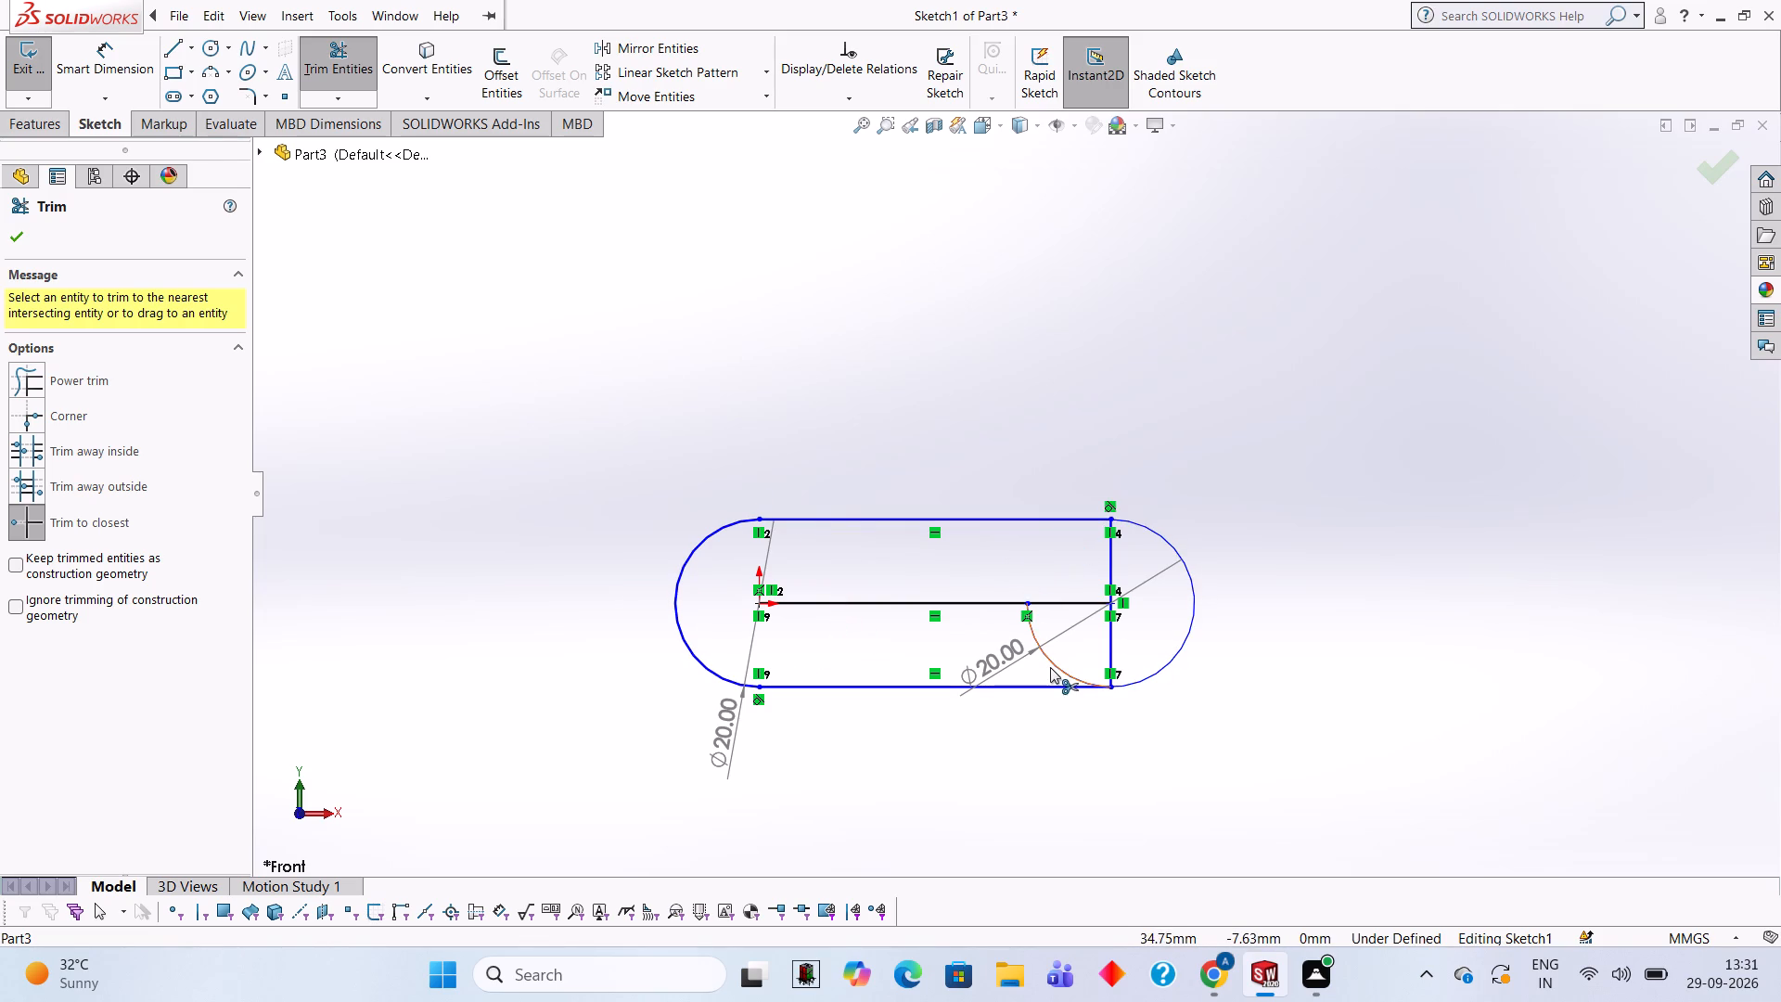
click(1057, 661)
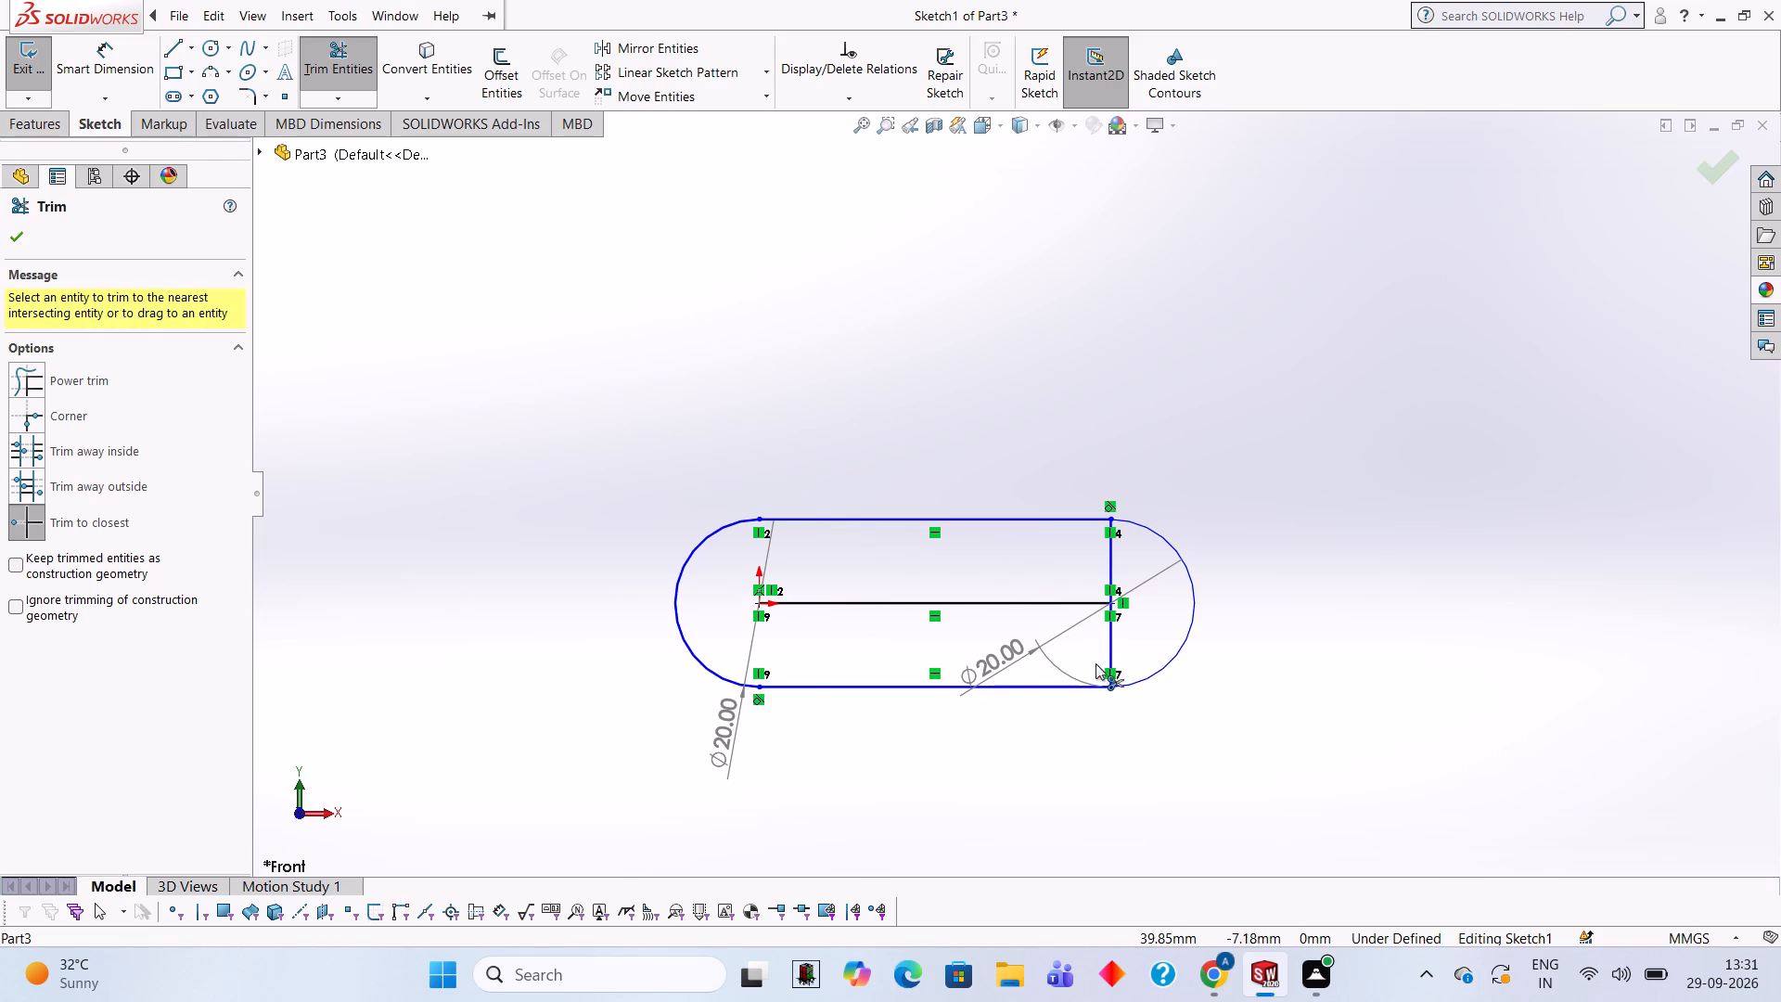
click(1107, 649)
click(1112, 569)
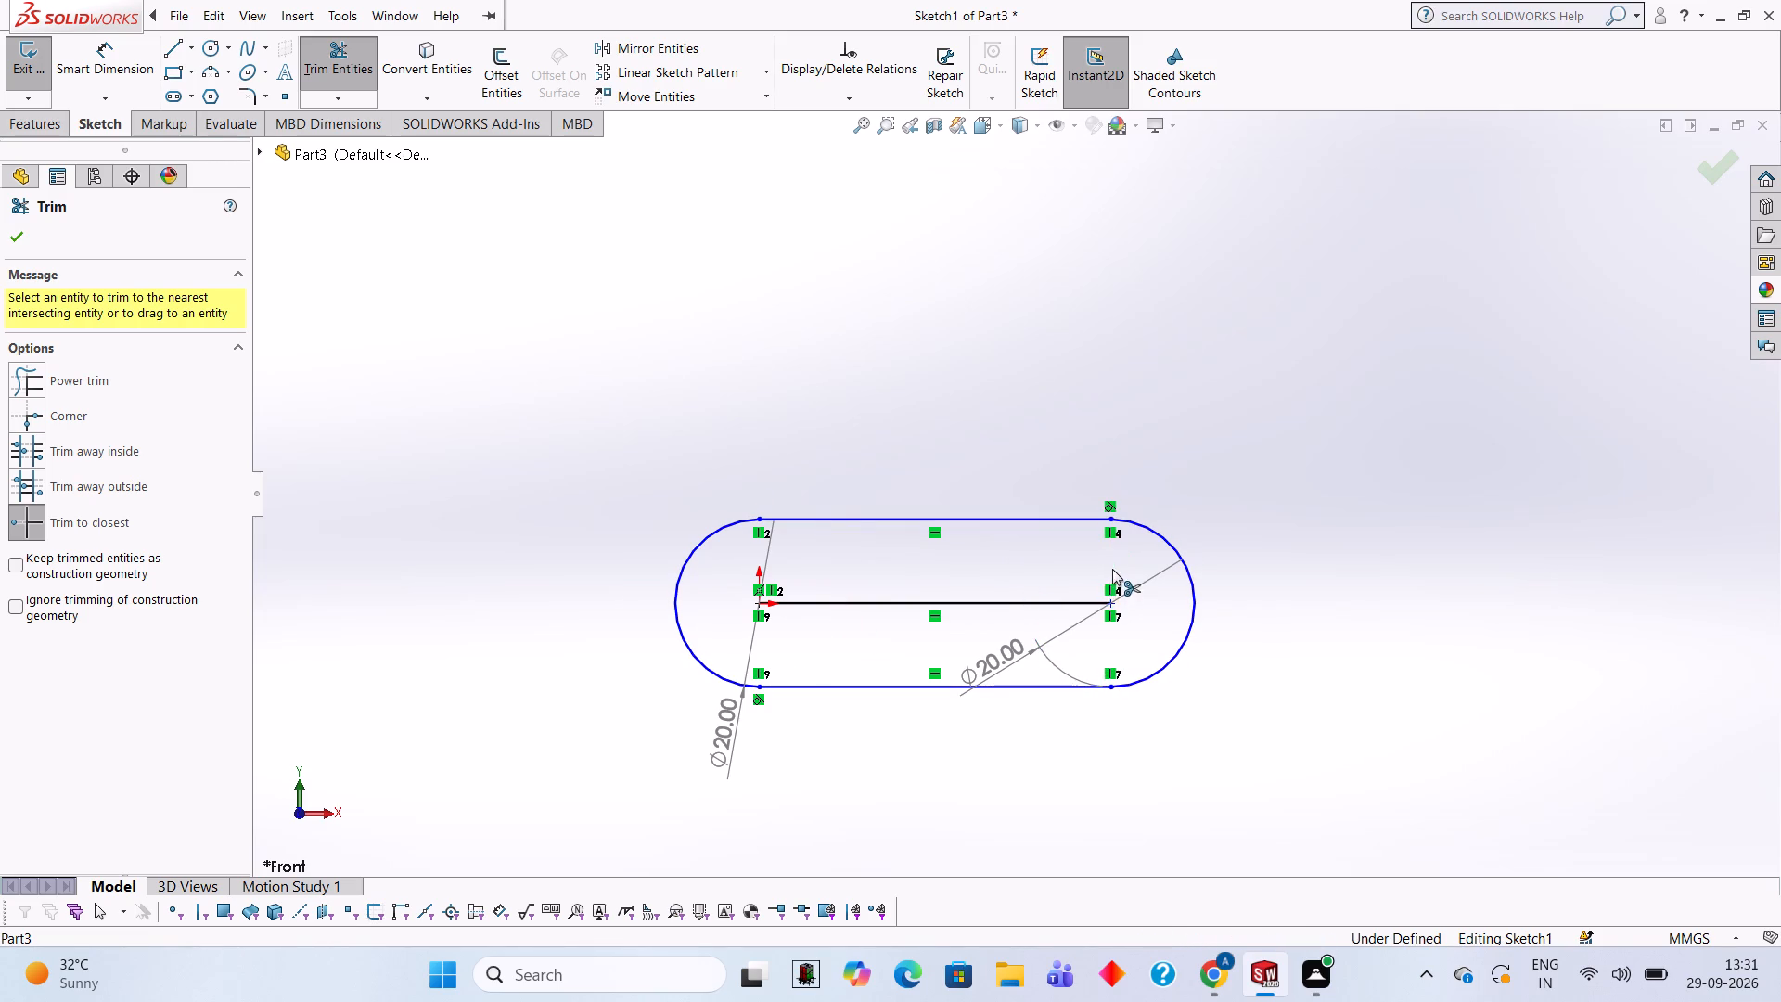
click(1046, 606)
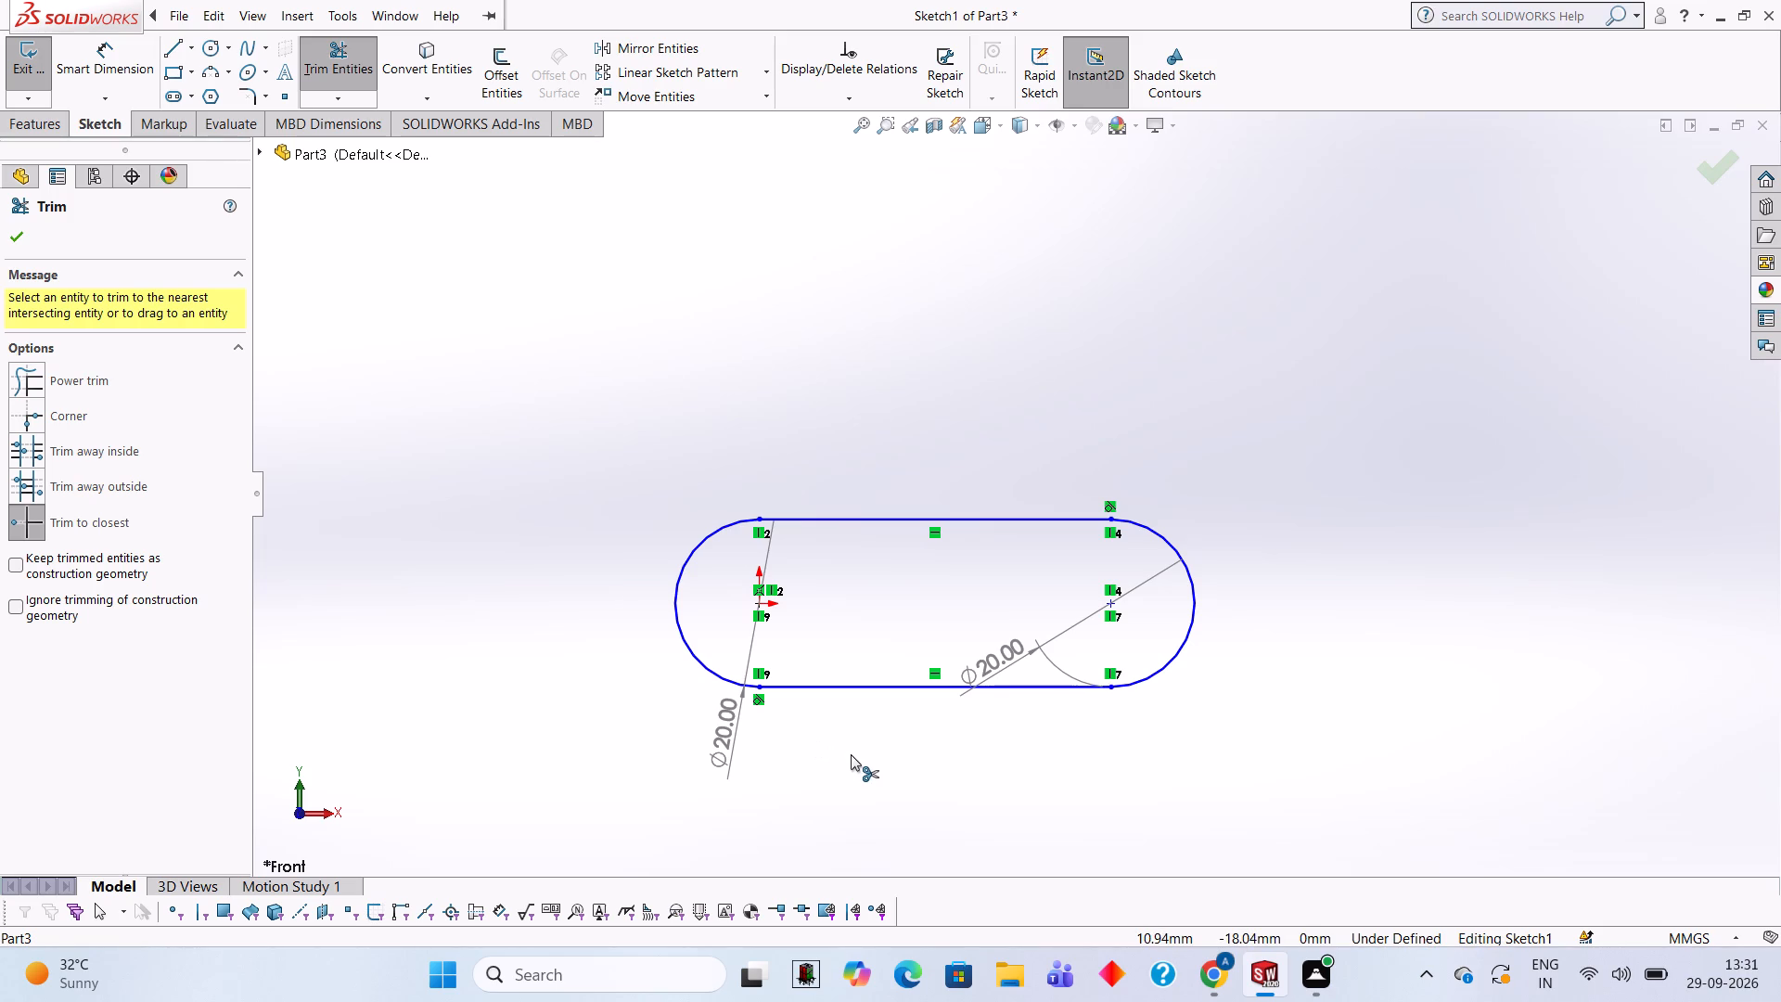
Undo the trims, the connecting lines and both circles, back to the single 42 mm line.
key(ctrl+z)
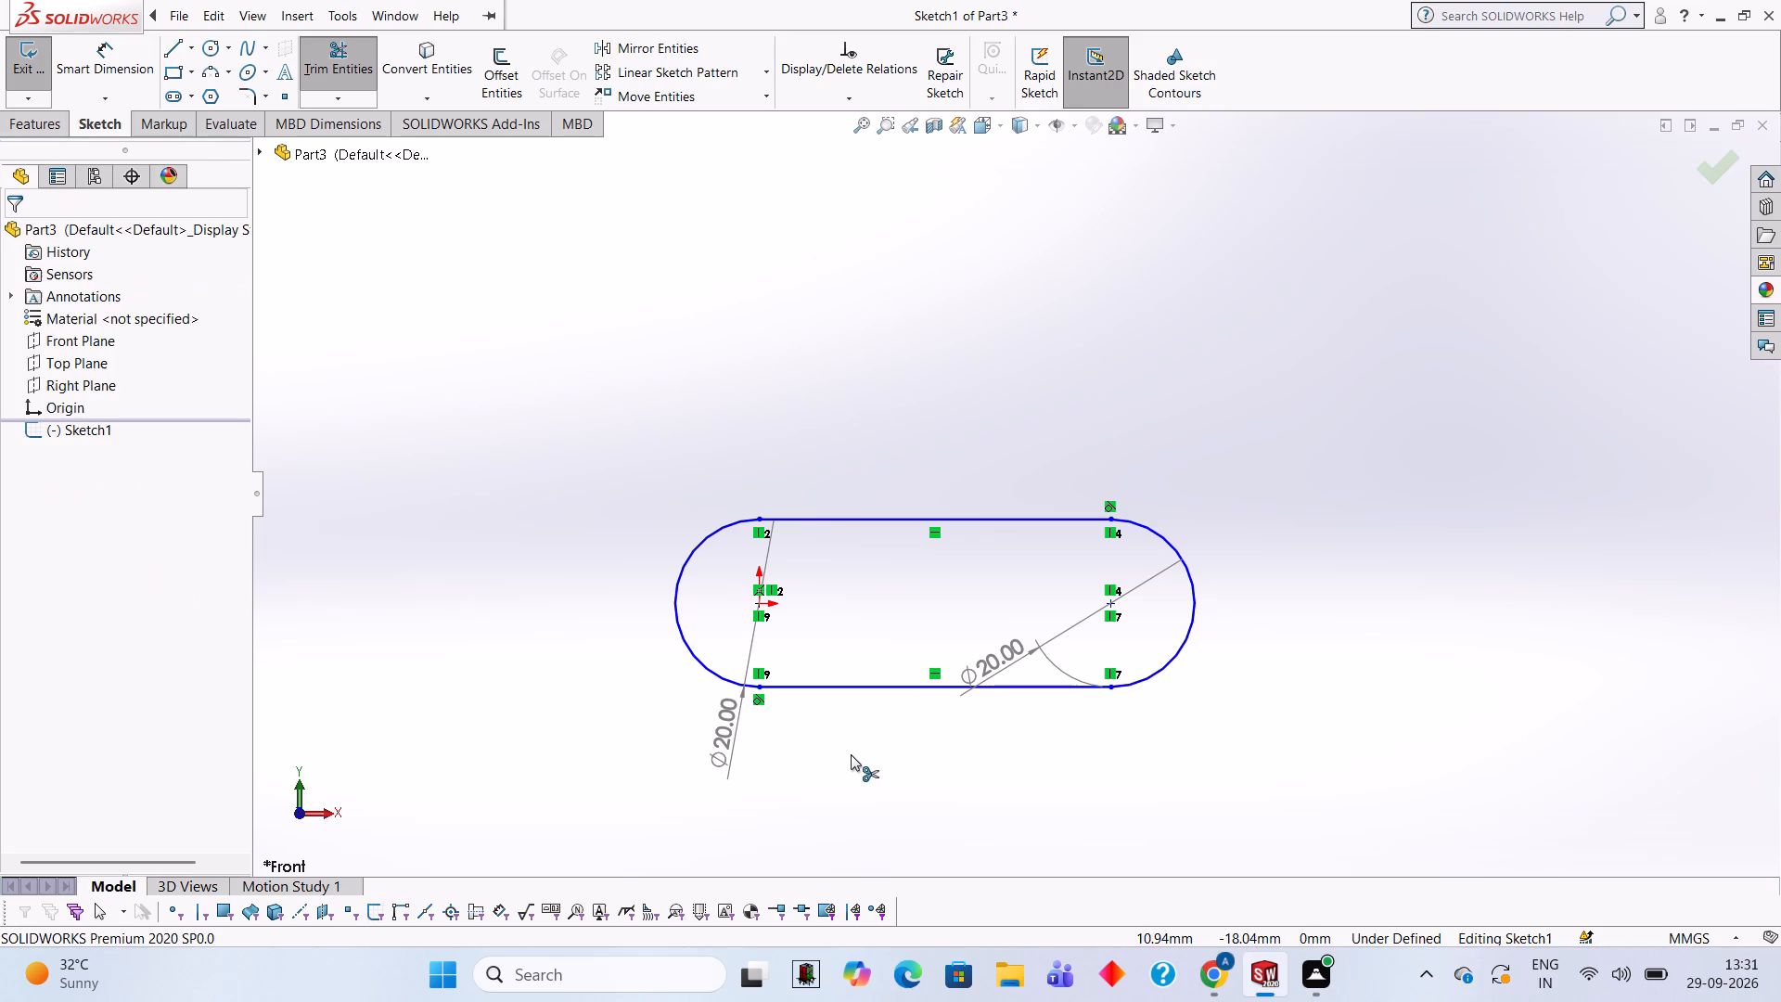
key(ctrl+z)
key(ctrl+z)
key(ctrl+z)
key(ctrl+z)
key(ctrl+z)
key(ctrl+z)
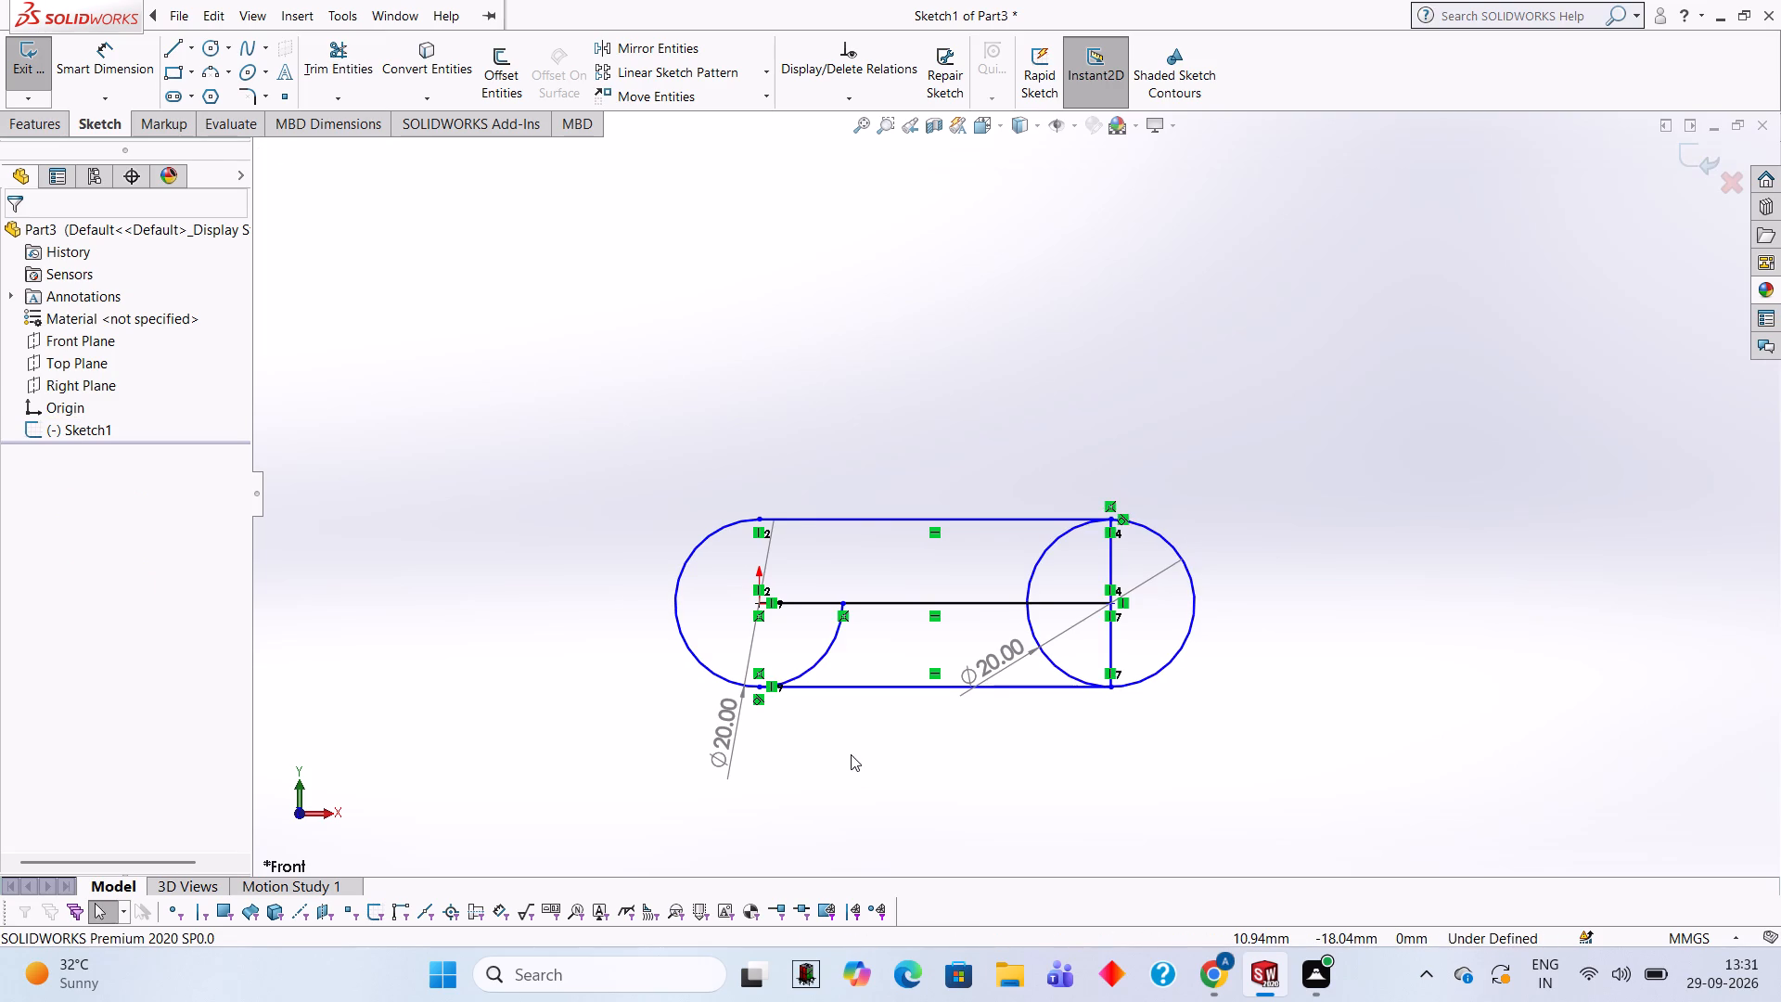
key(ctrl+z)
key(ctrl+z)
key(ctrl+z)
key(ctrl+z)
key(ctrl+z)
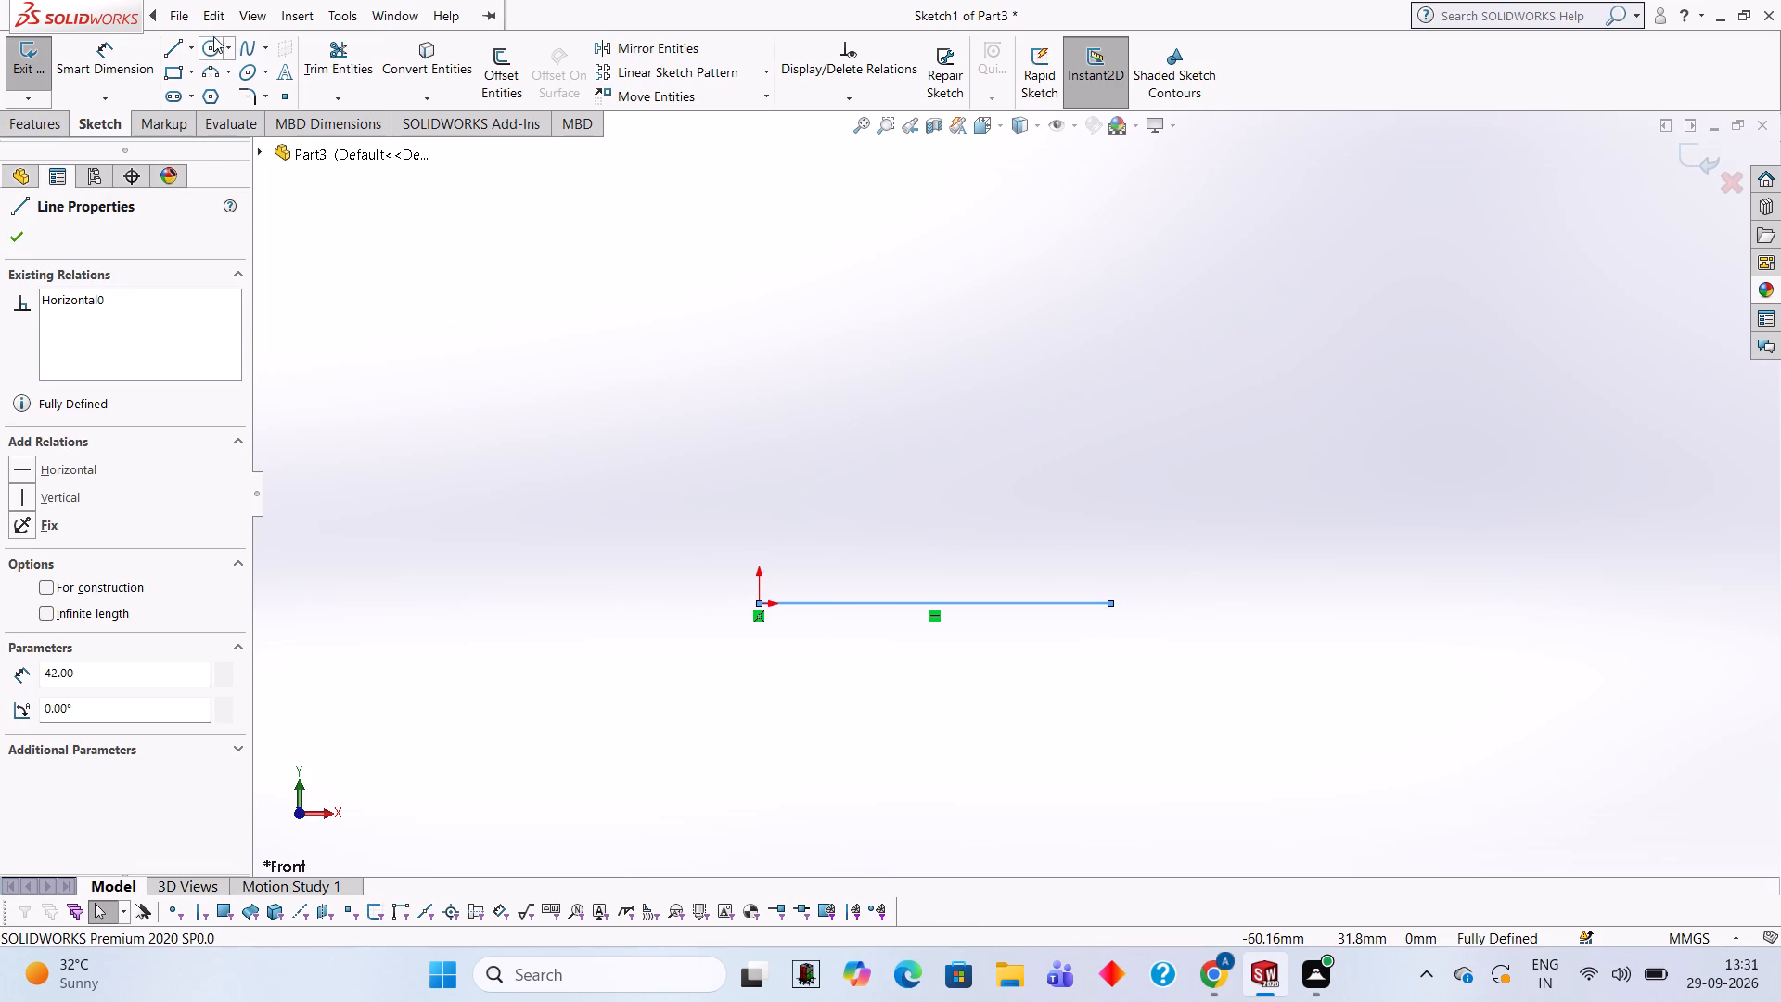
Draw a 20 mm horizontal line continuing from the free end of the 42 mm line.
click(184, 42)
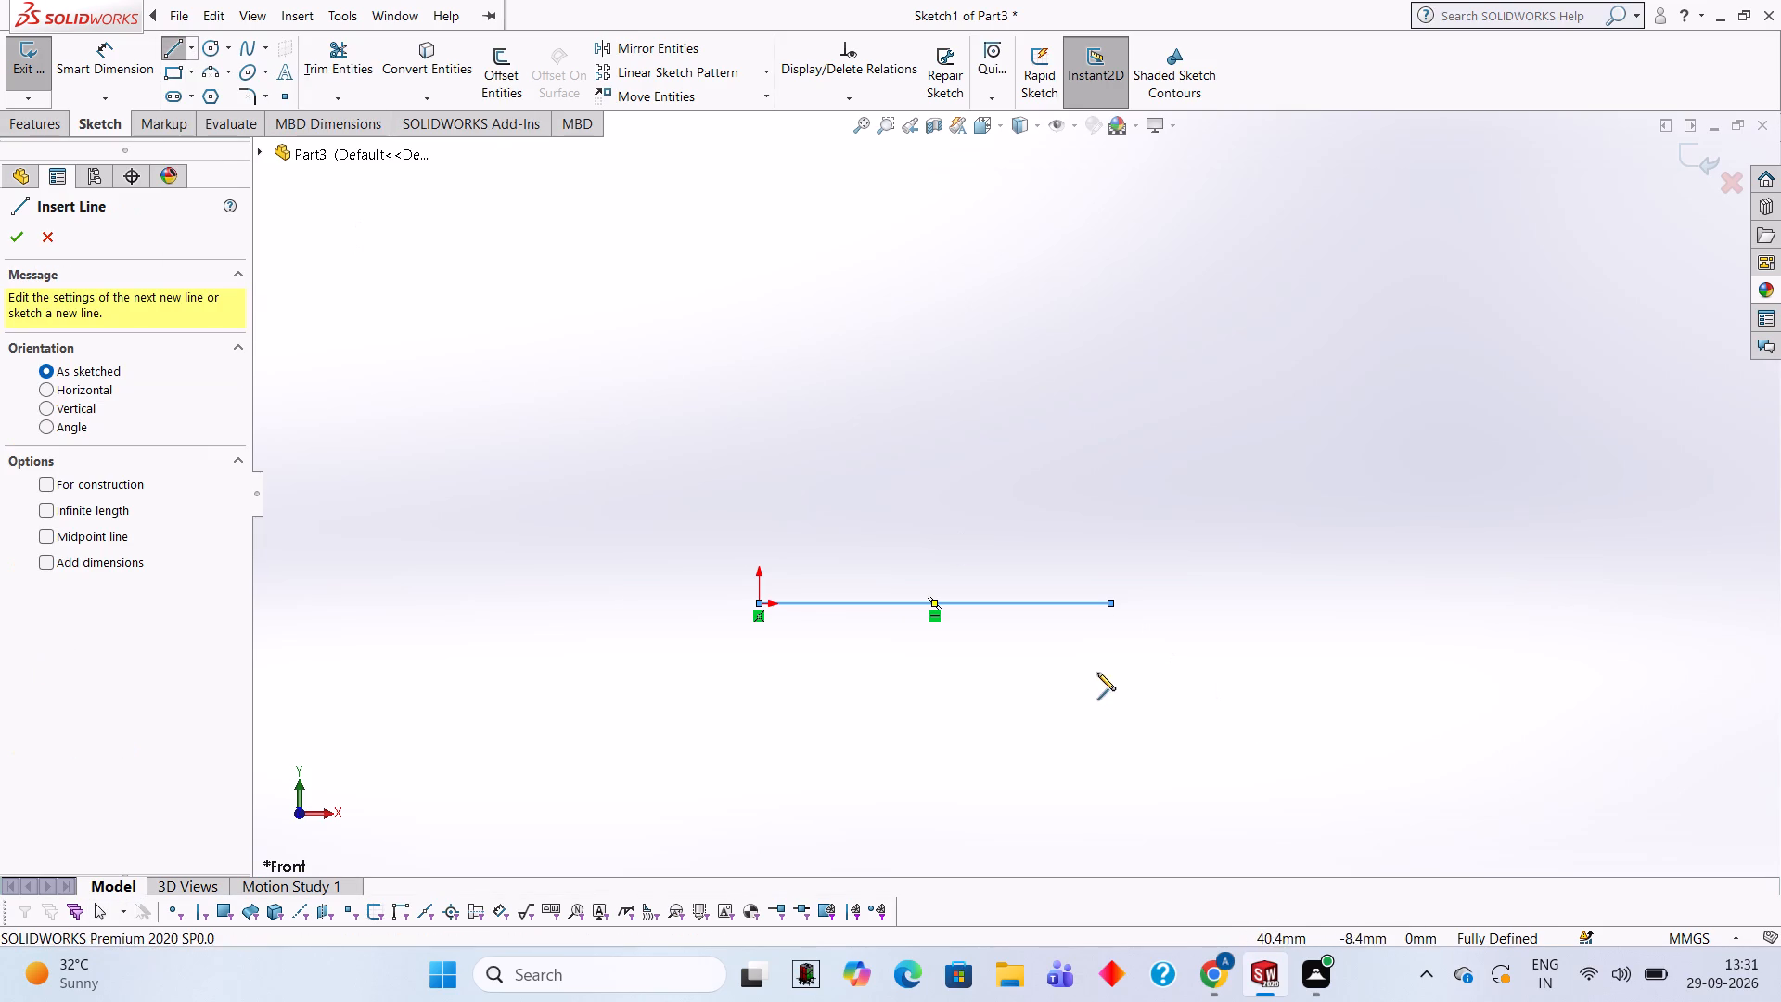
click(1108, 599)
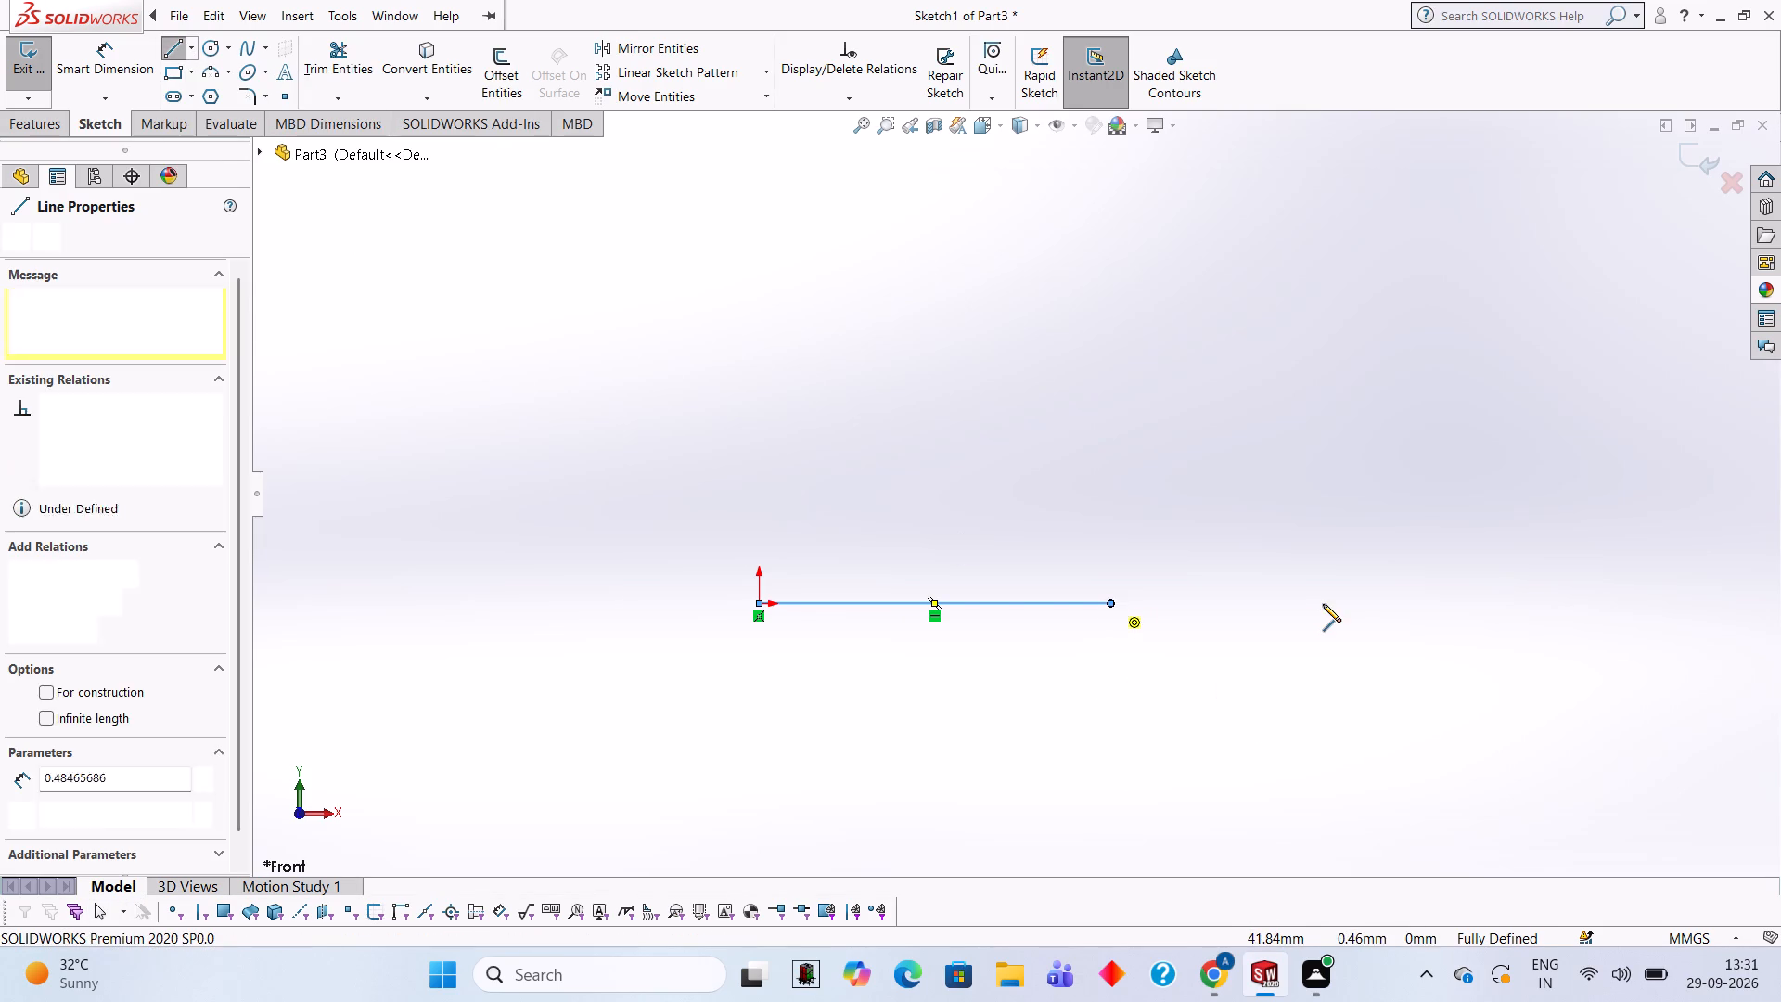
text(20)
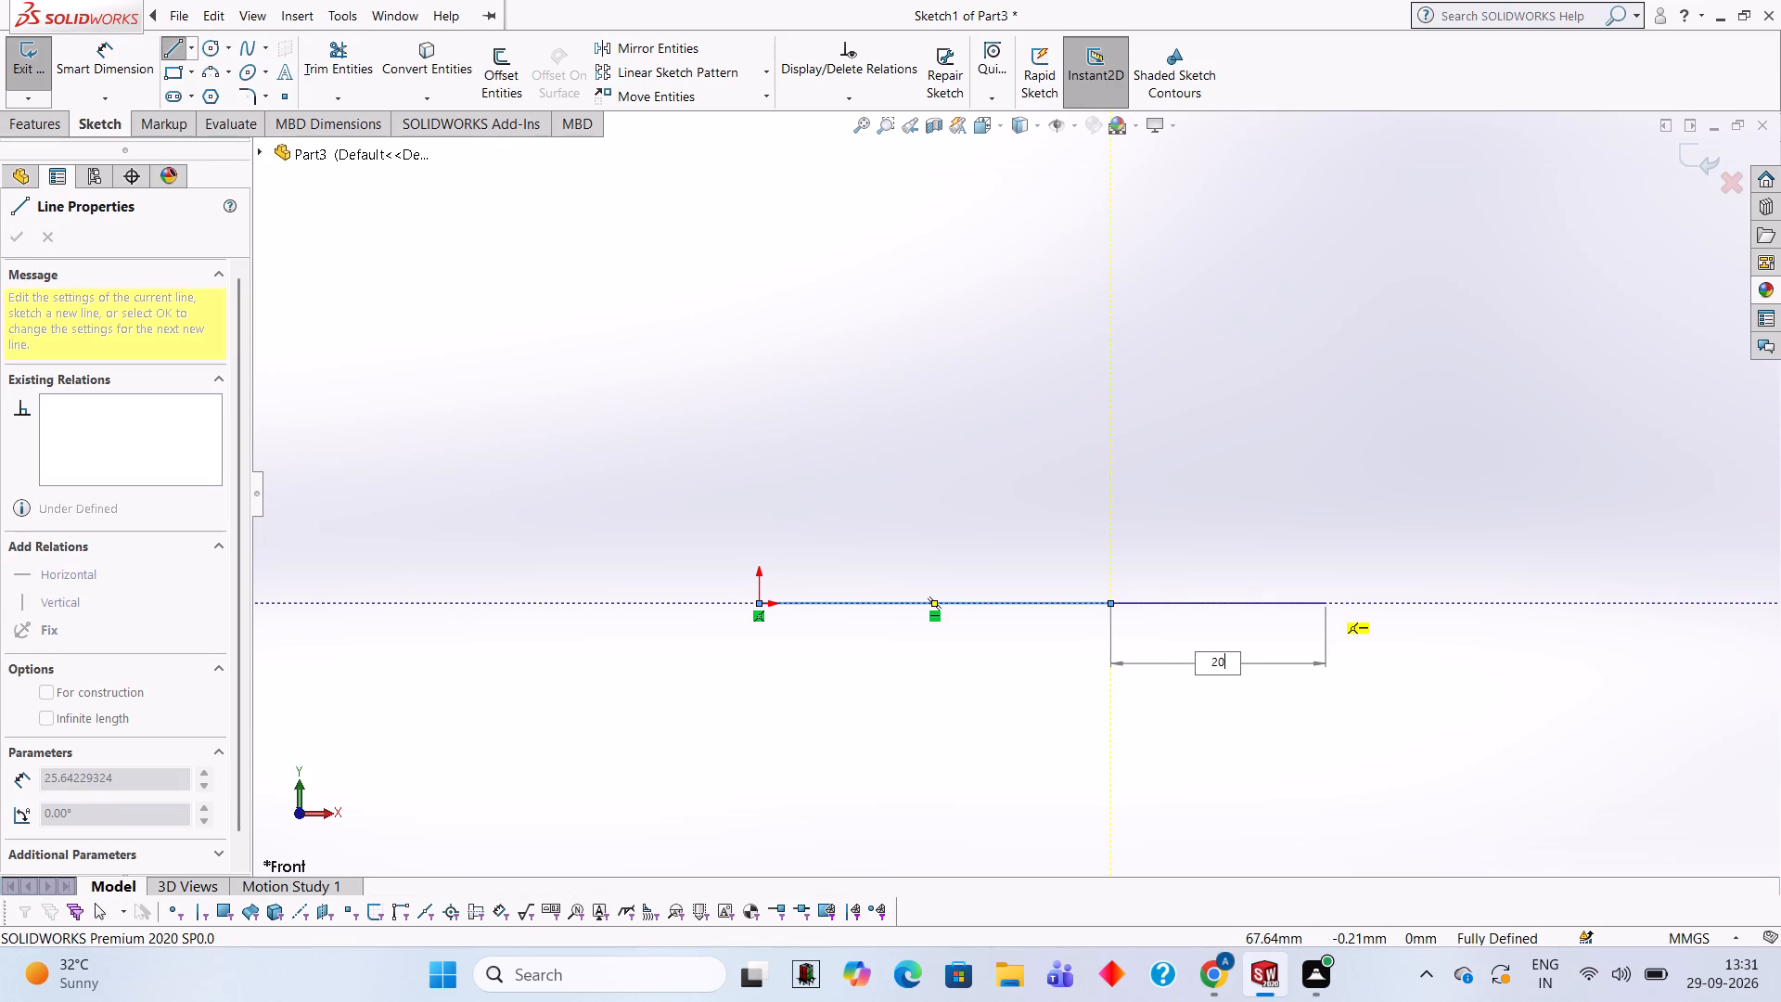
key(Return)
key(Escape)
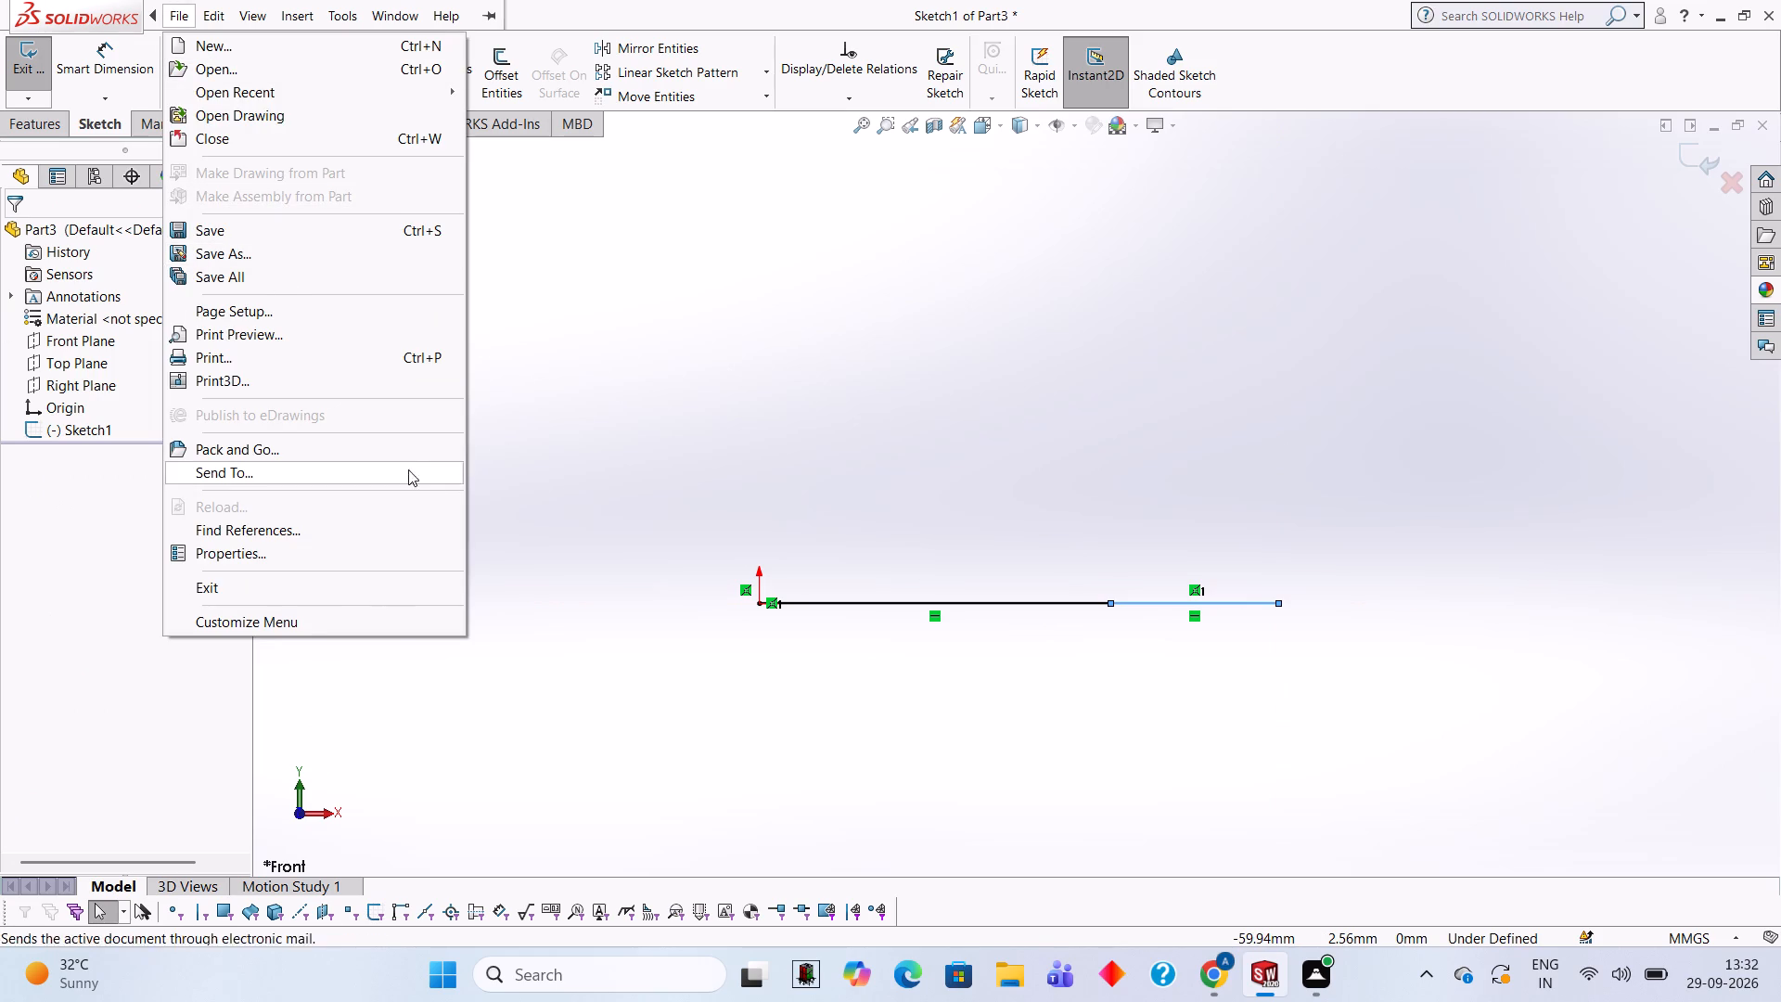
click(669, 254)
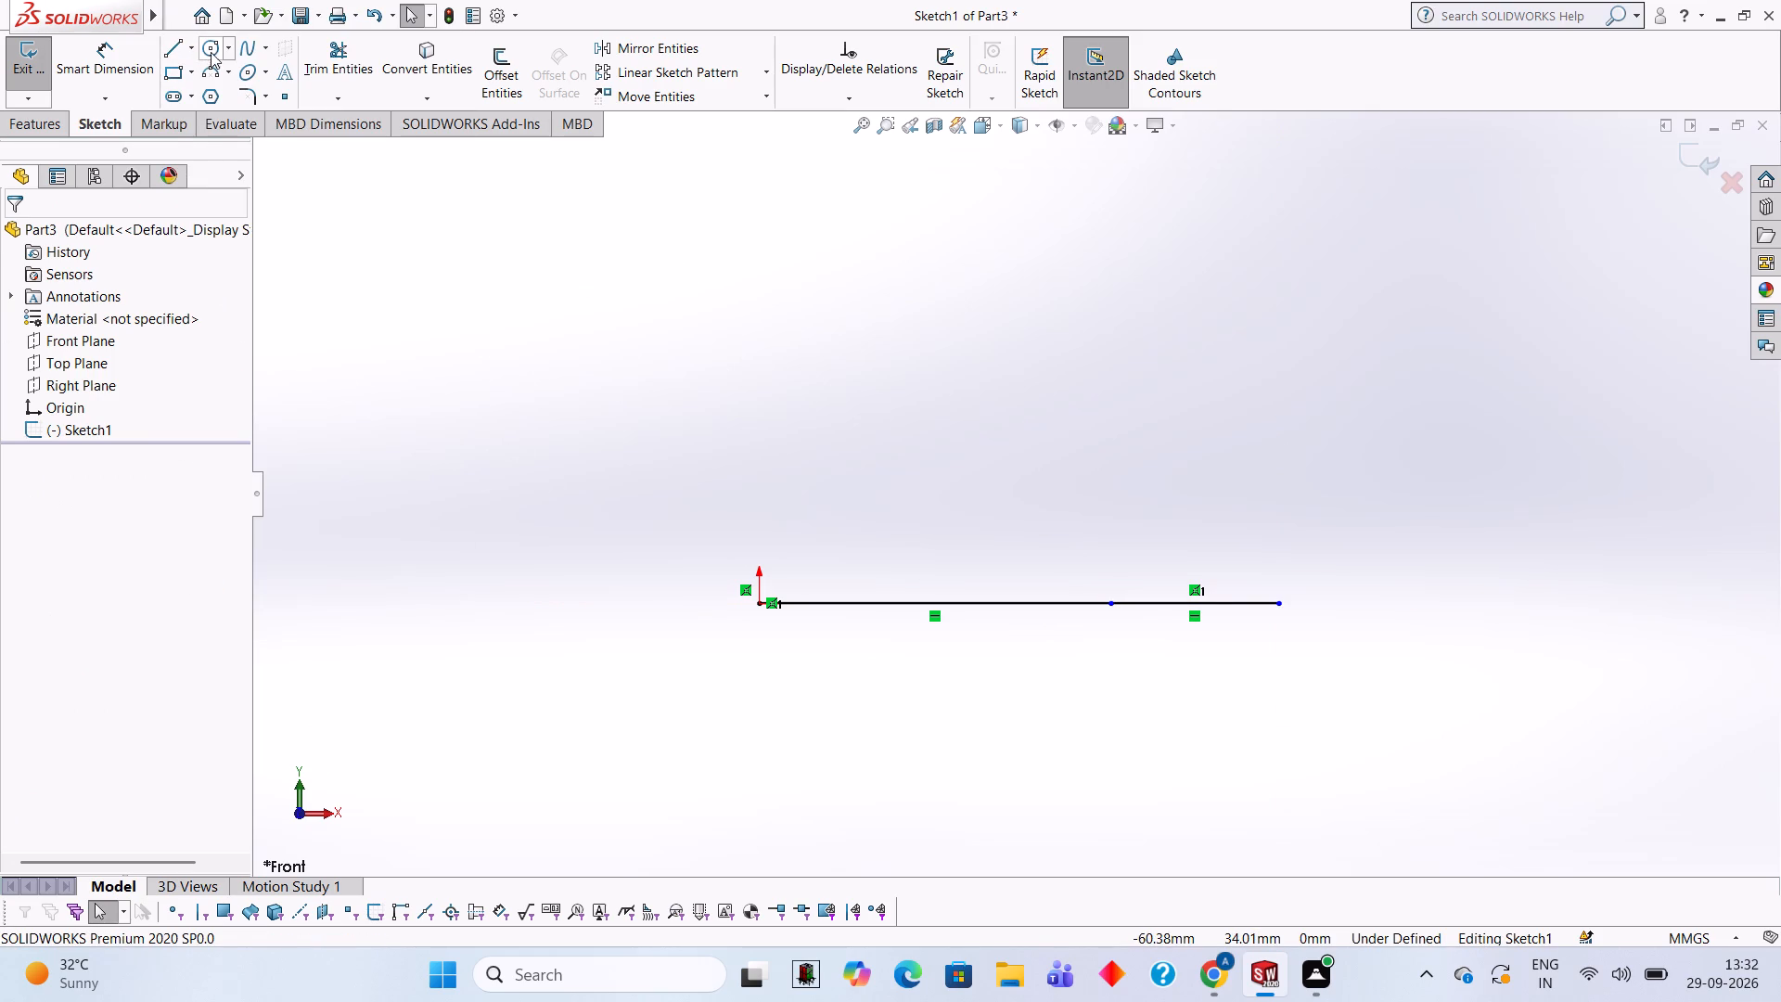
Draw two 20 mm diameter circles, one centred on the origin and one on the far end of the 20 mm line.
click(210, 45)
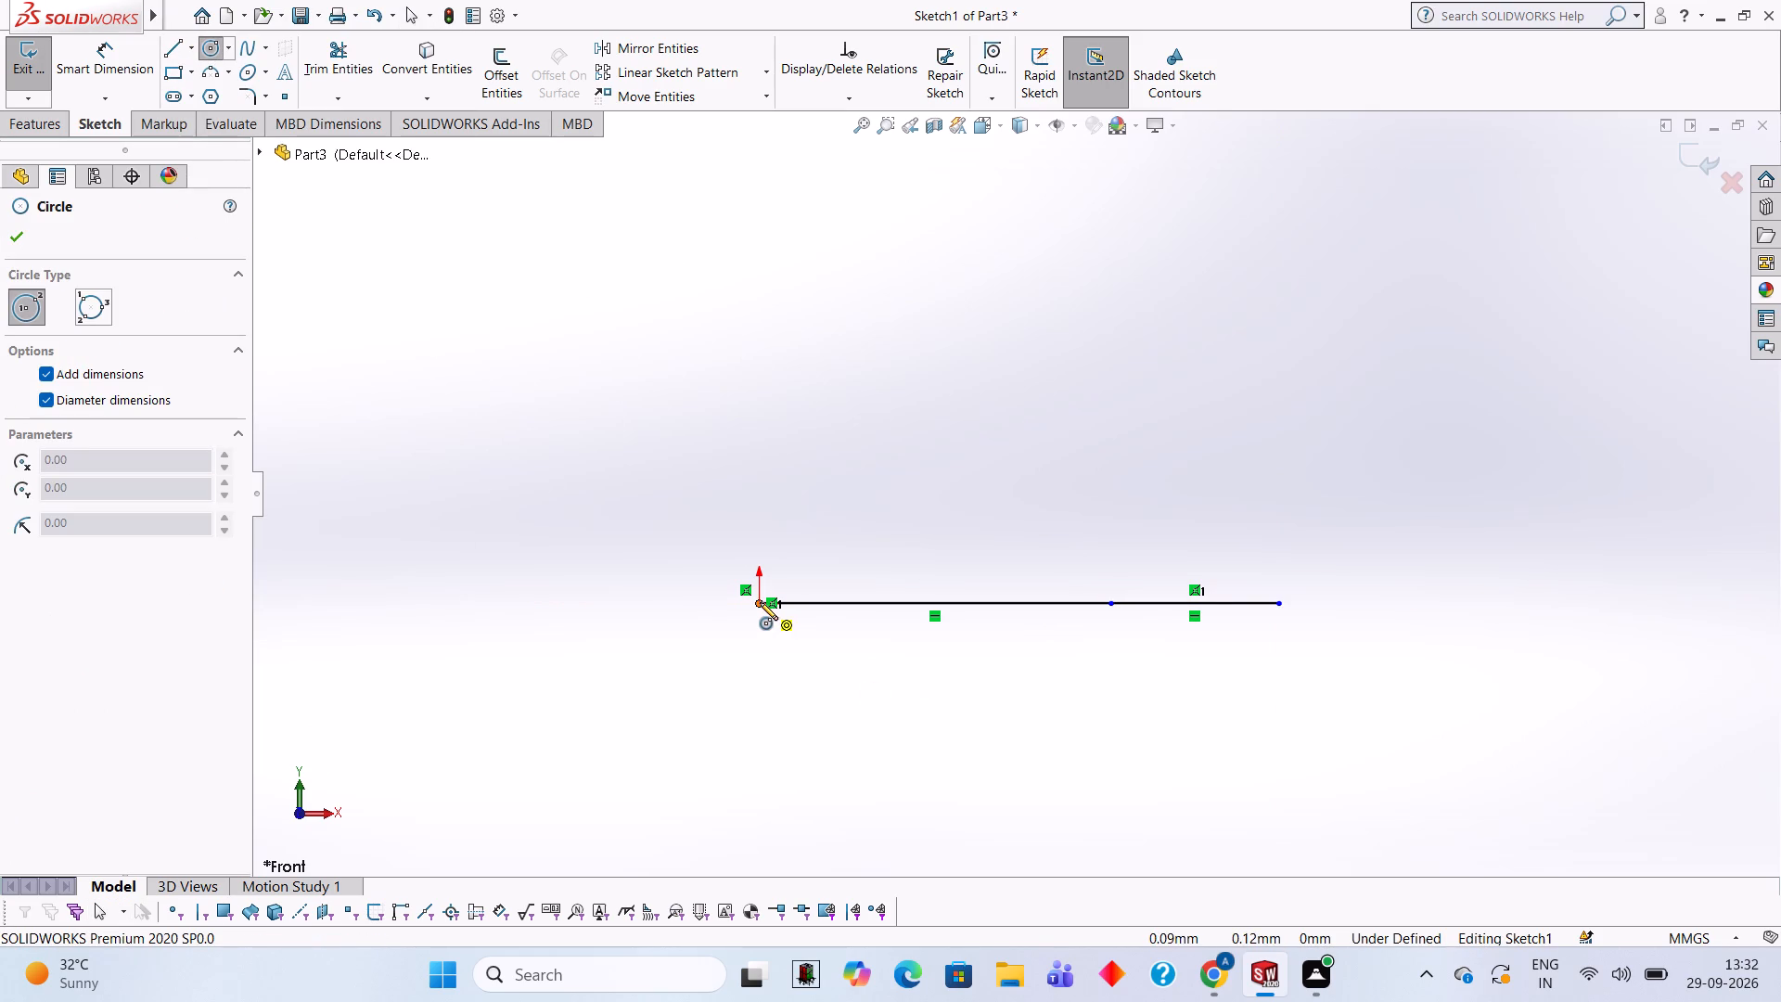
click(760, 602)
text(20)
key(Return)
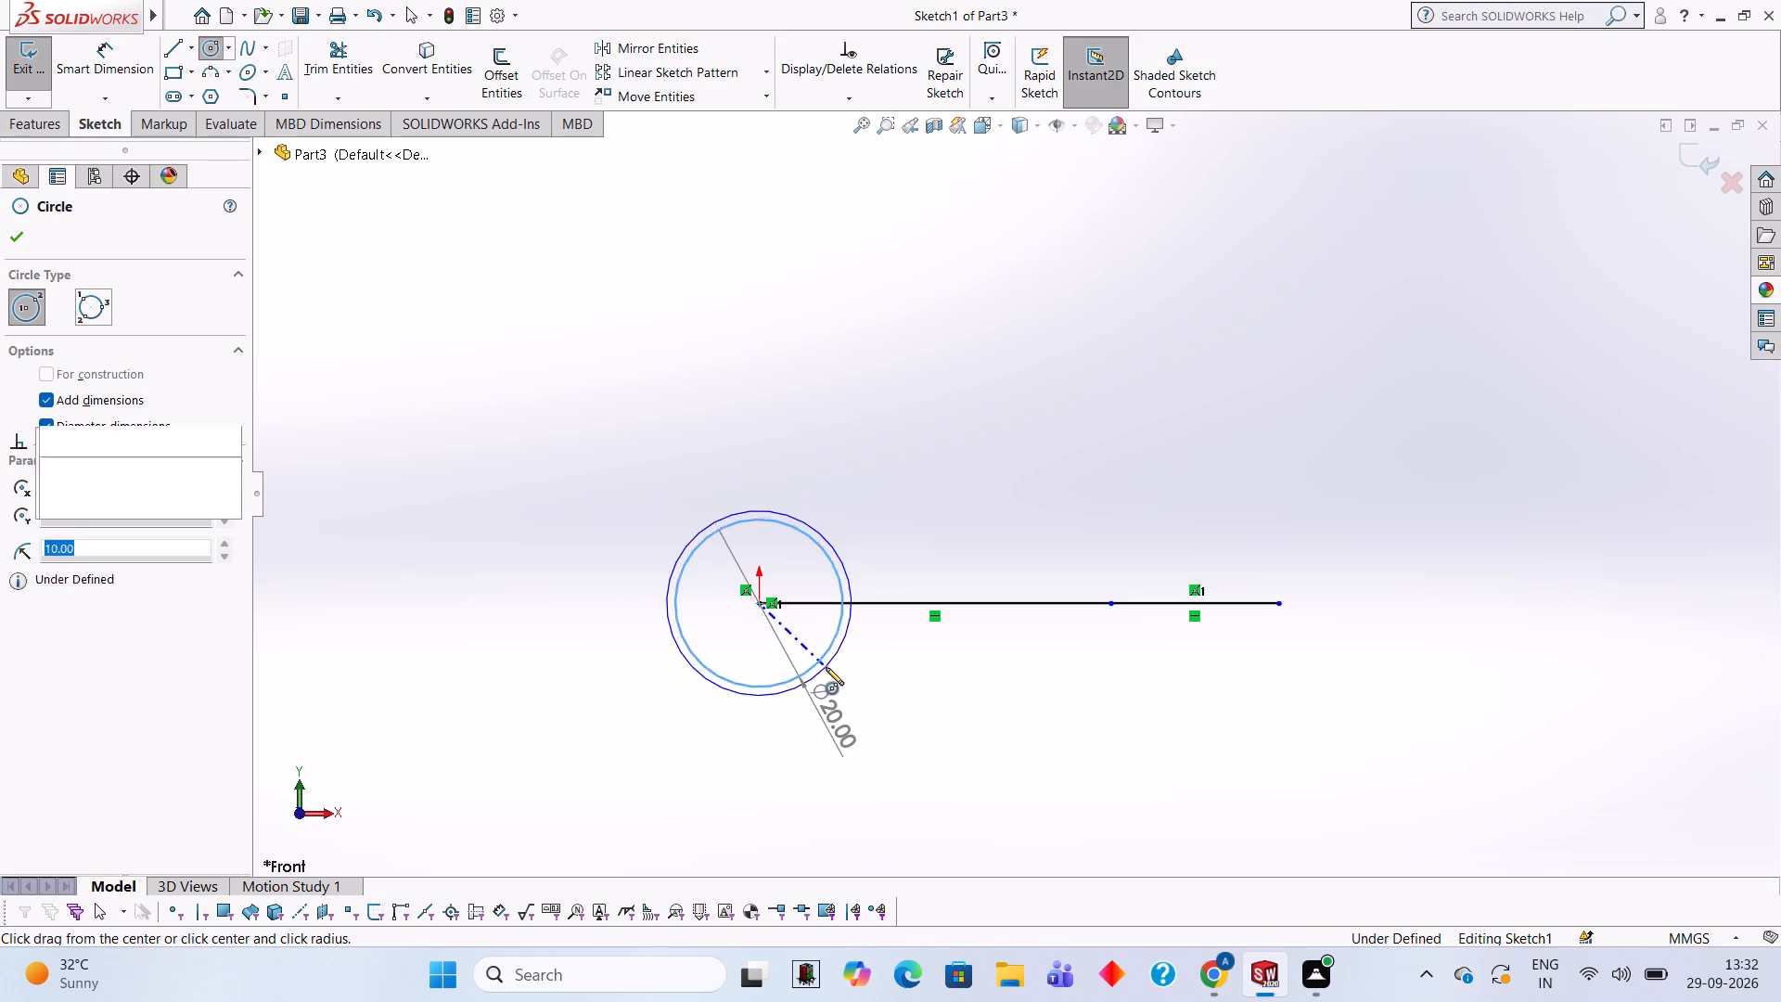
click(1278, 601)
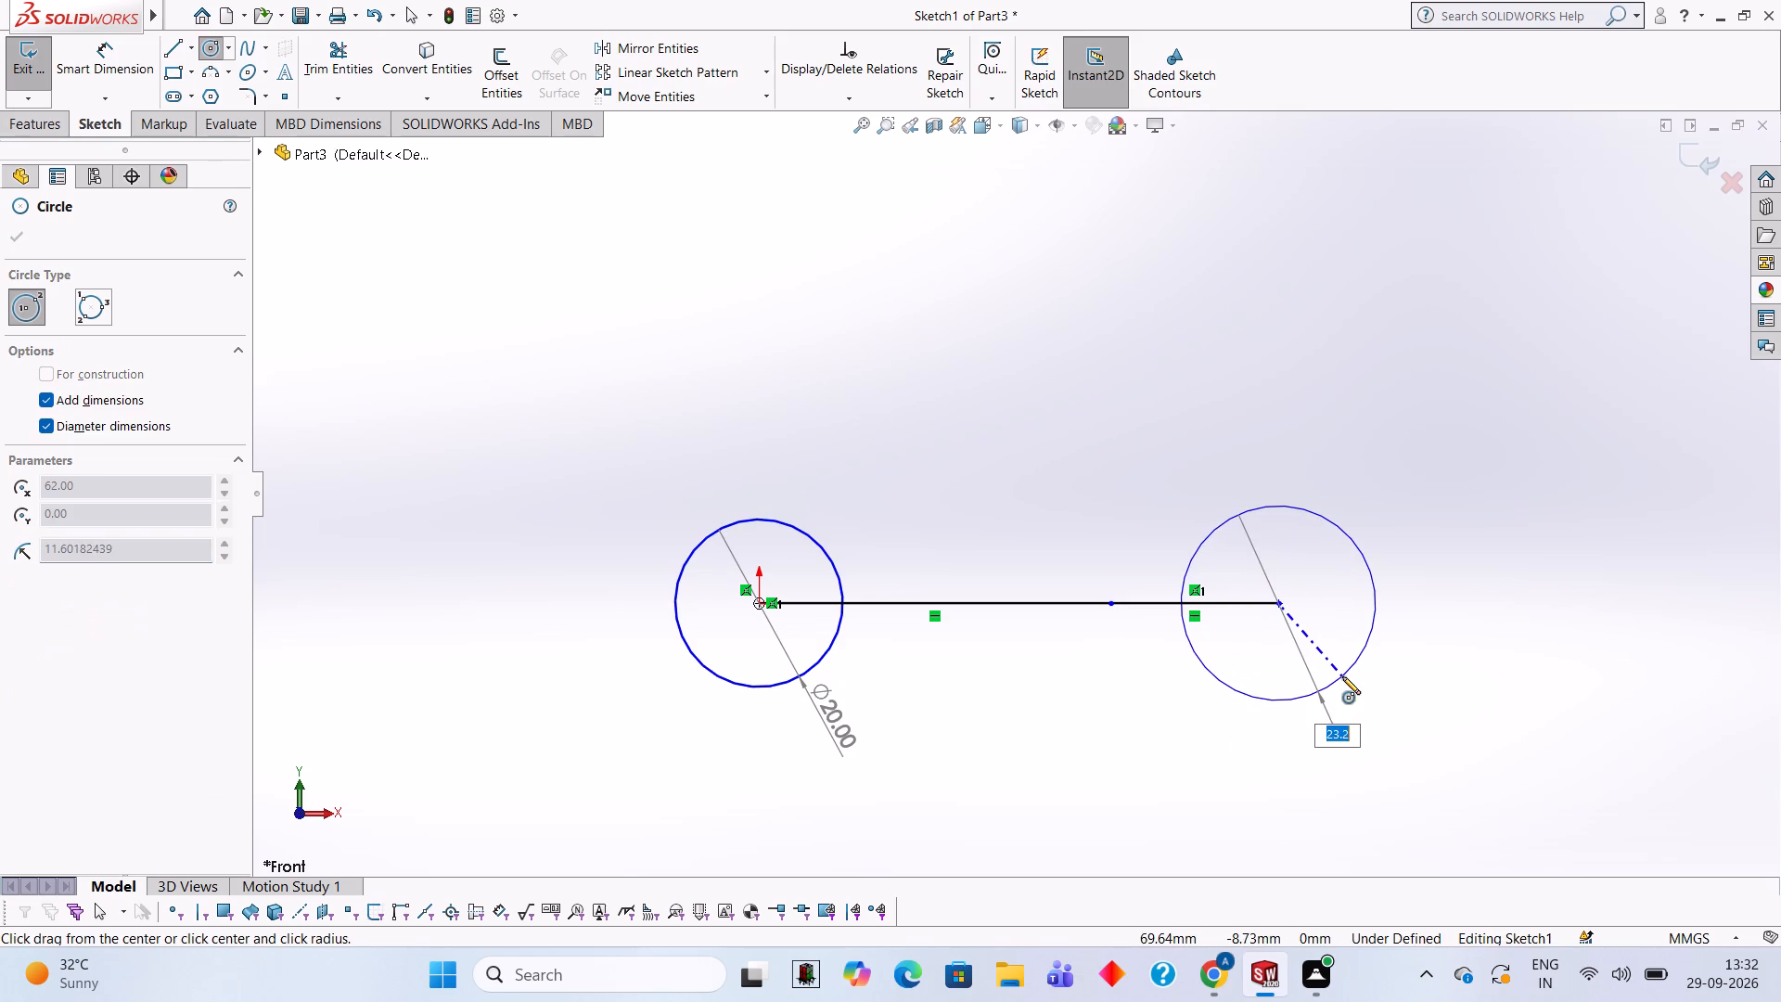
text(20)
key(Return)
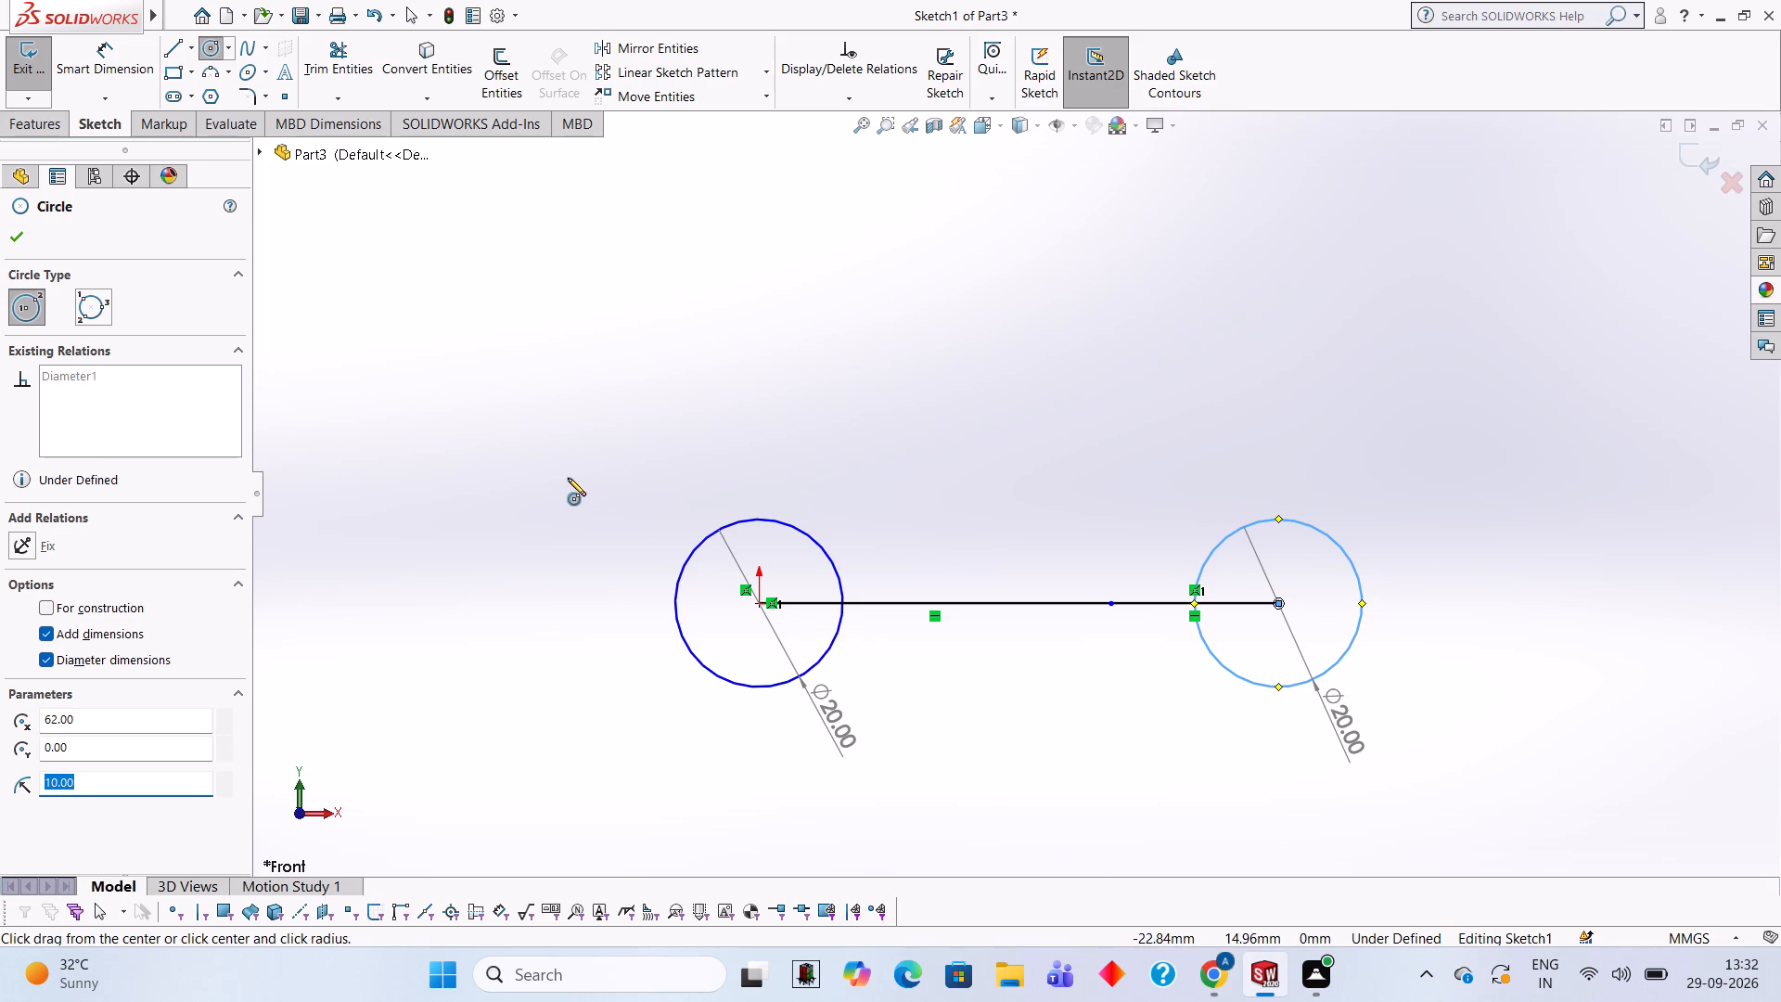
Connect the circles with 62 mm upper and lower horizontal lines, plus a vertical line across the circle away from the origin.
click(168, 46)
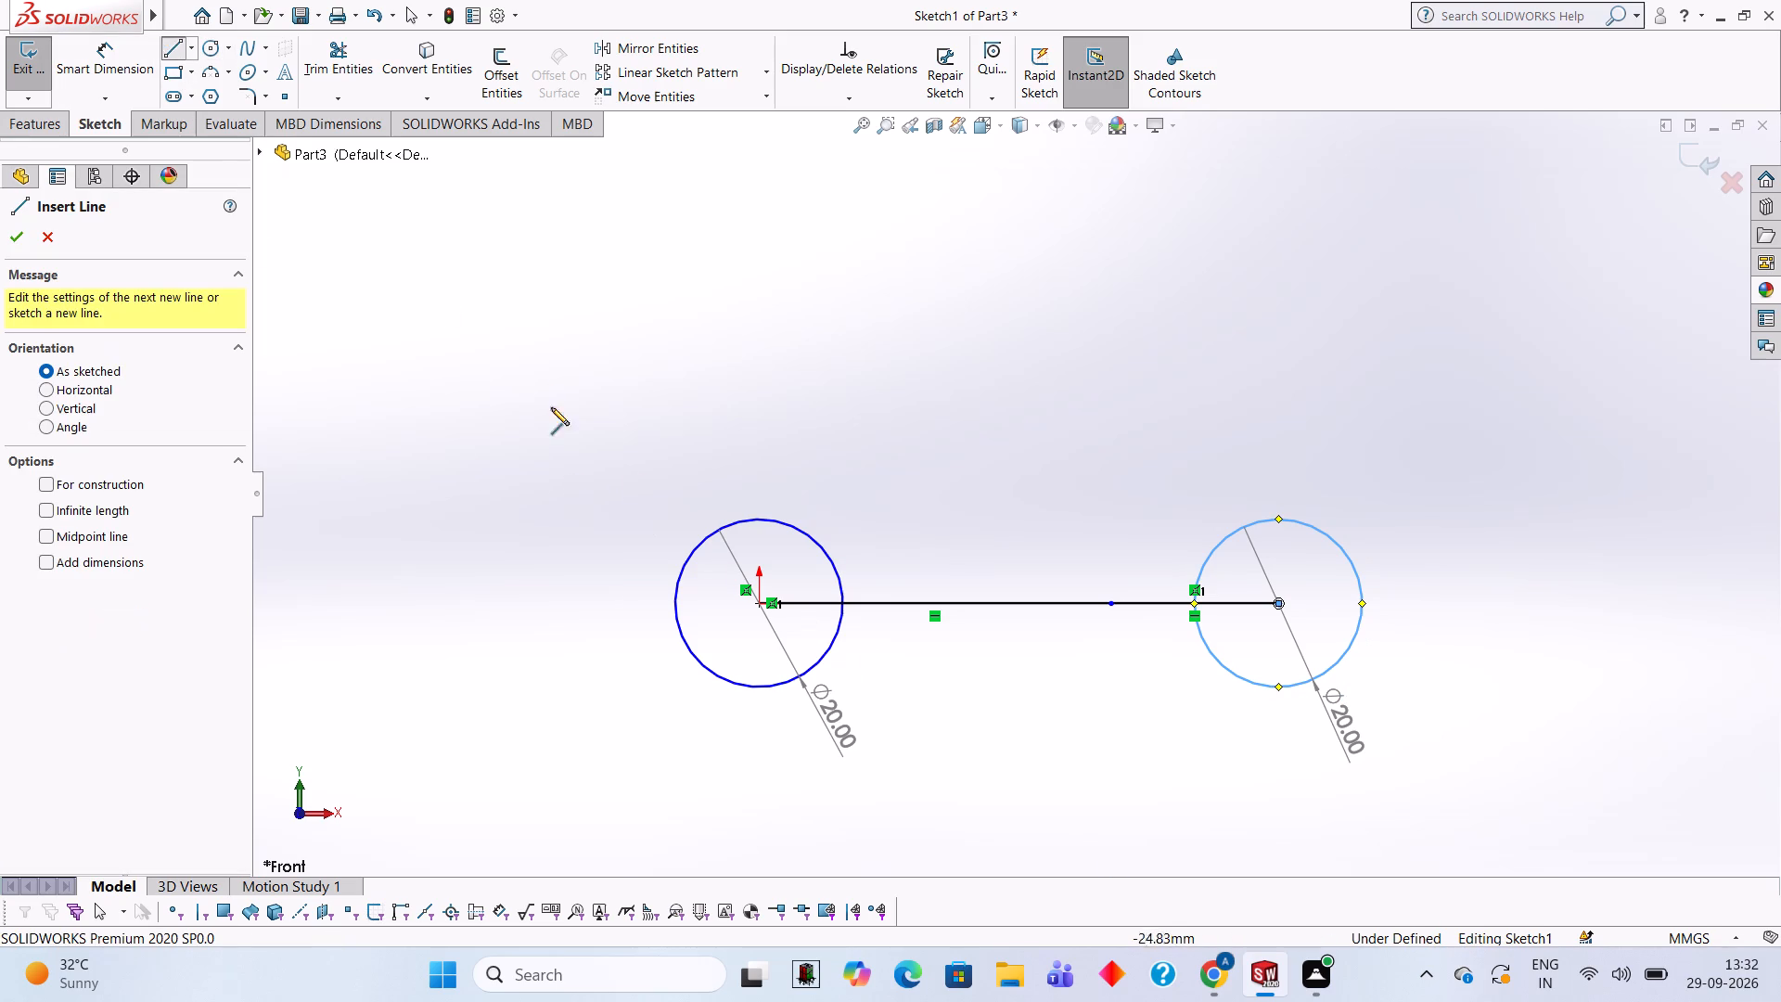
click(757, 517)
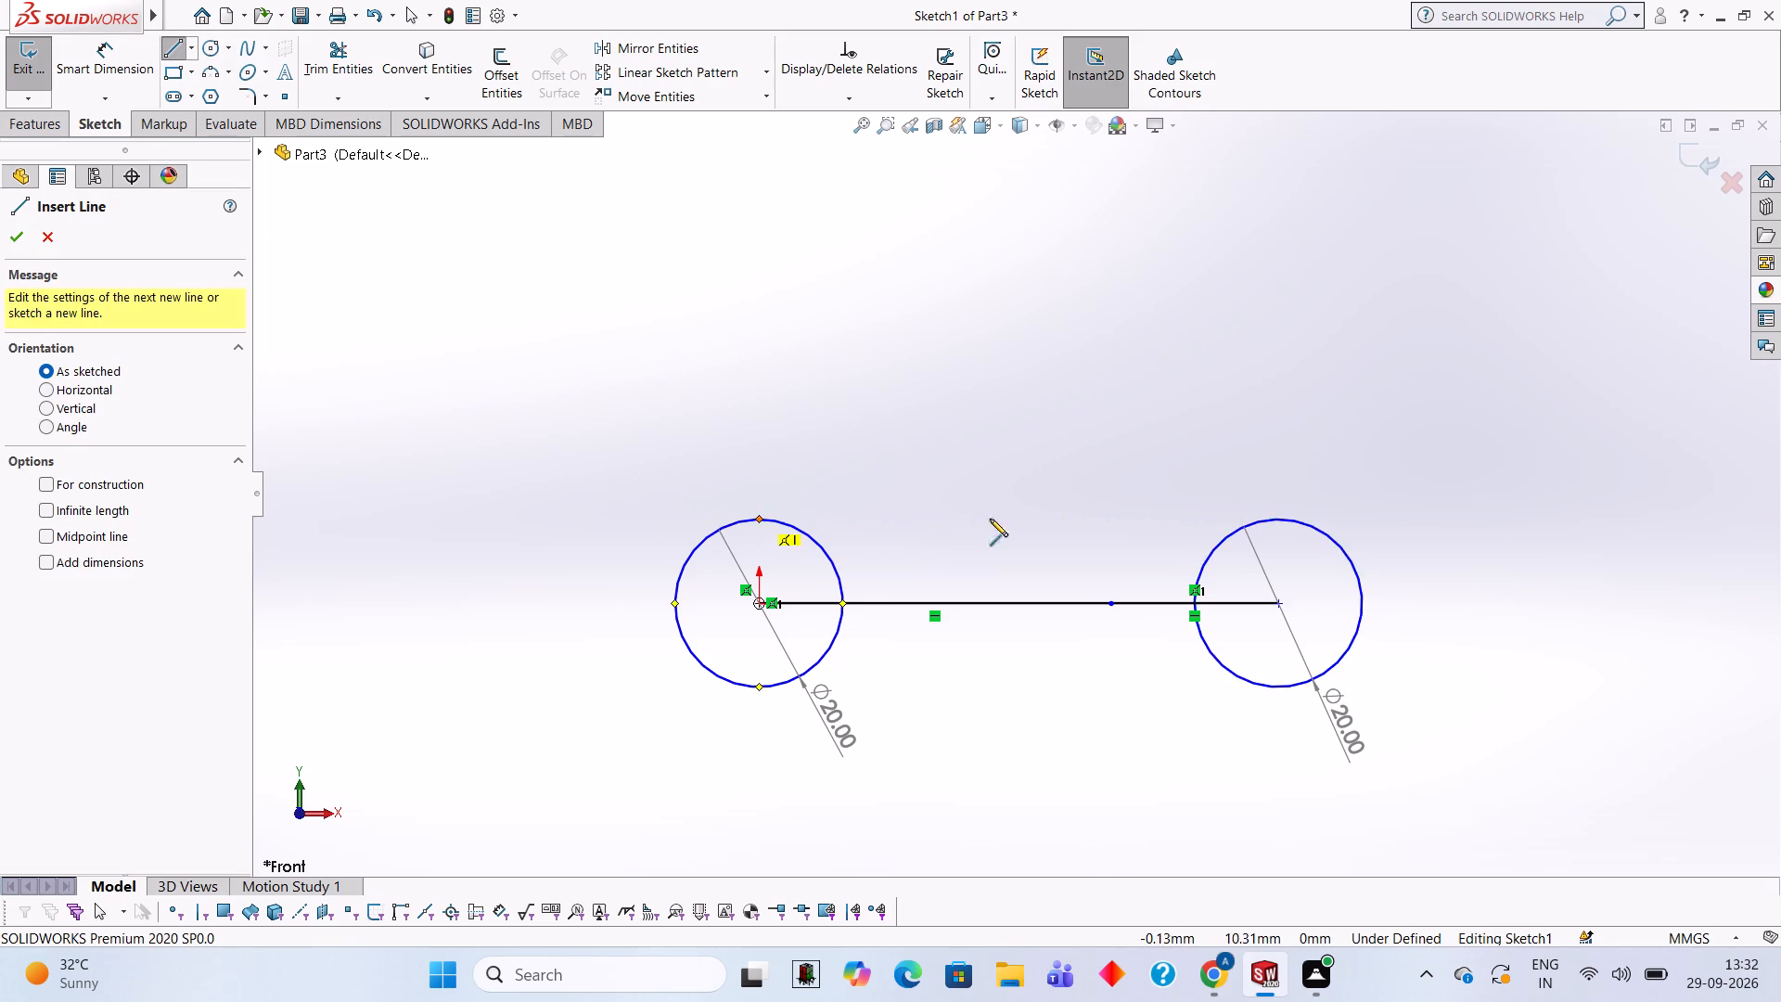
click(1277, 518)
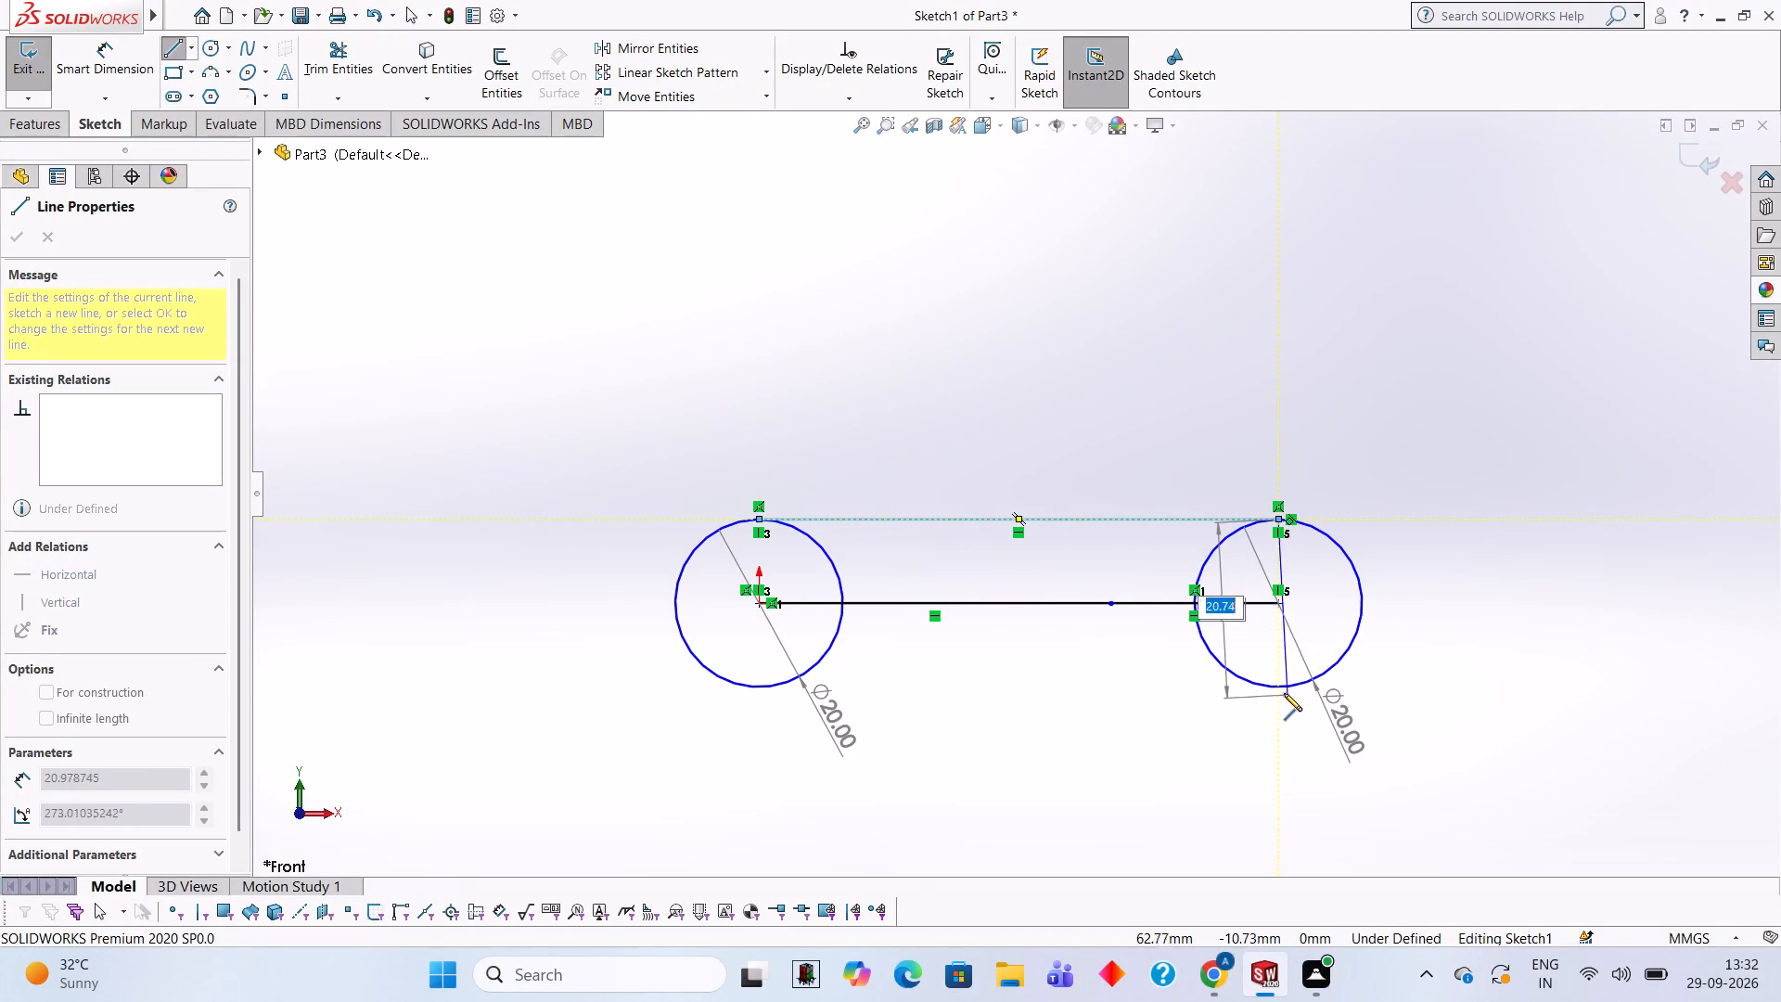
click(1276, 688)
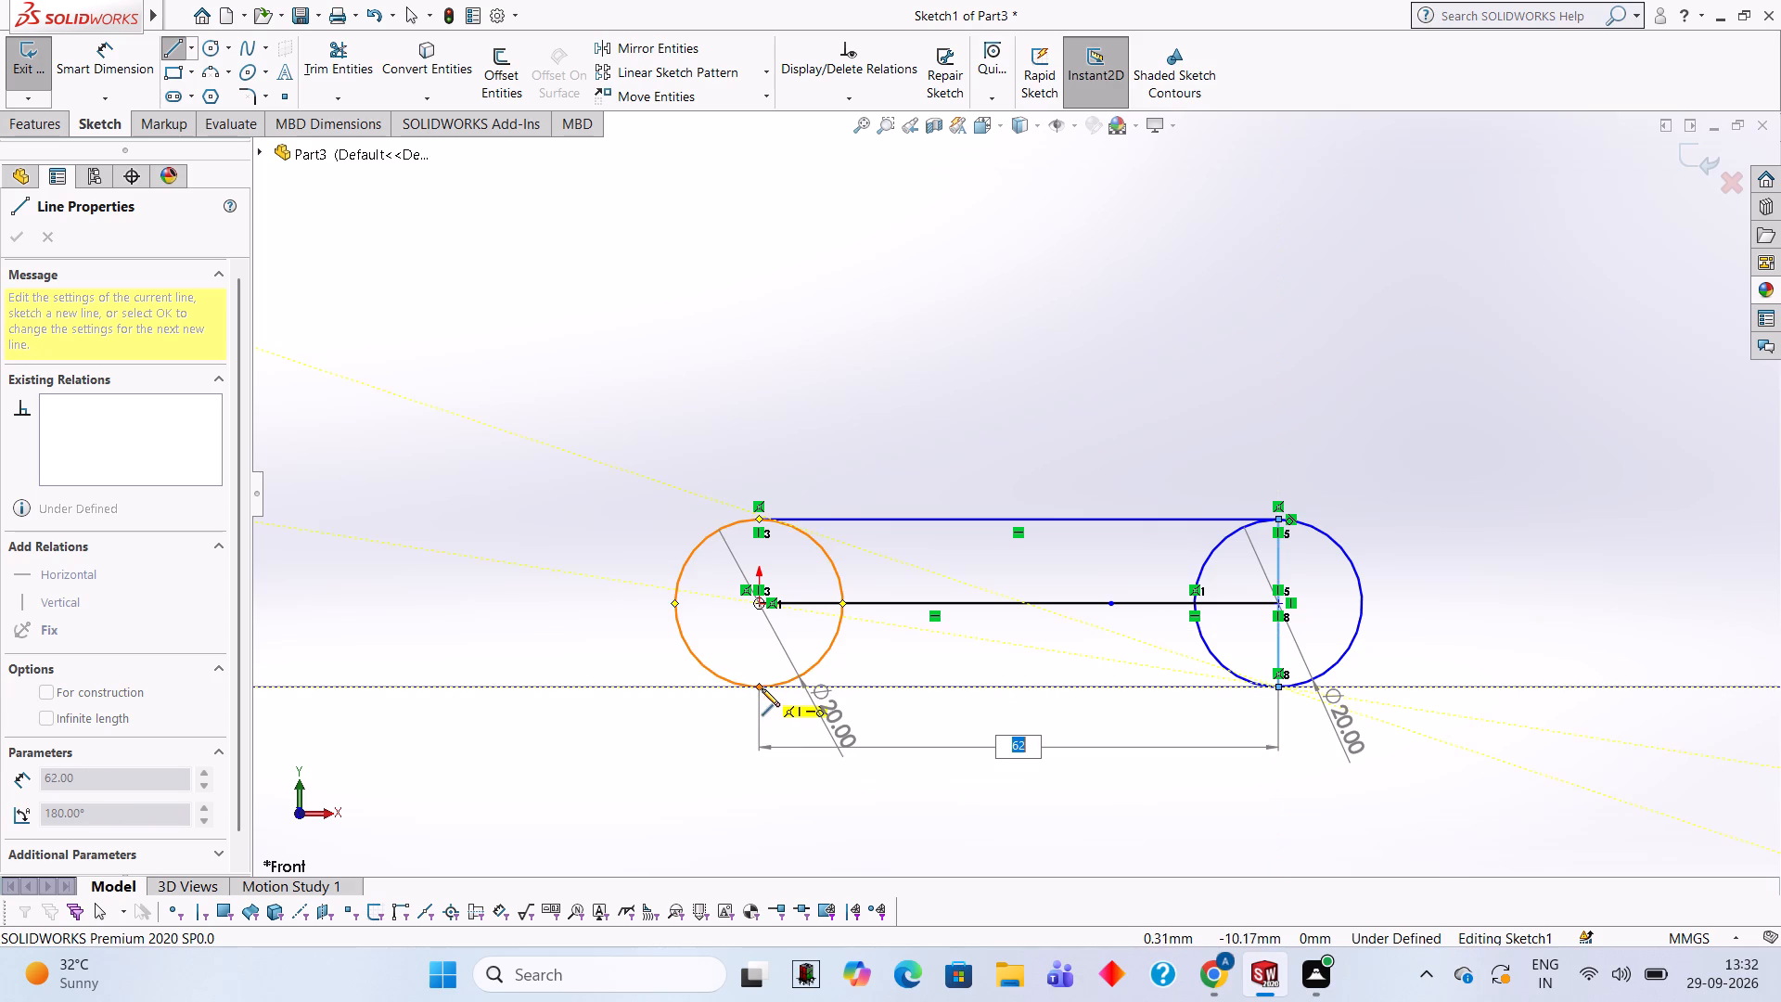
click(756, 686)
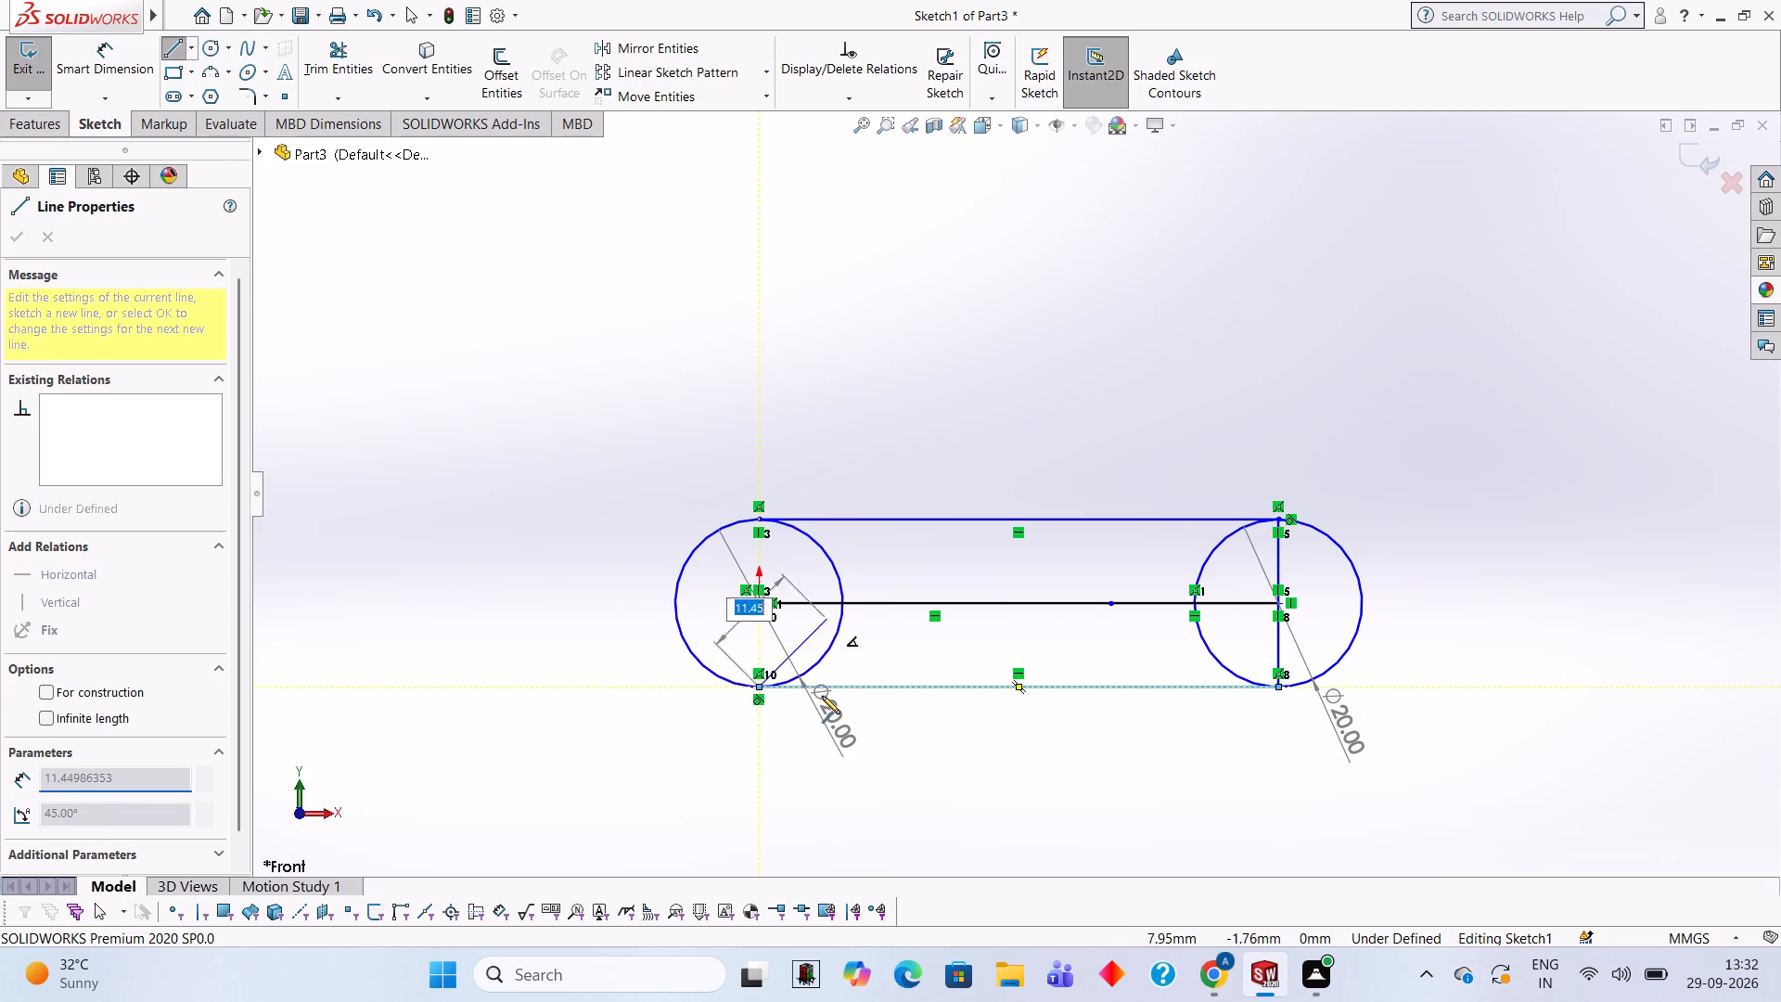
key(Escape)
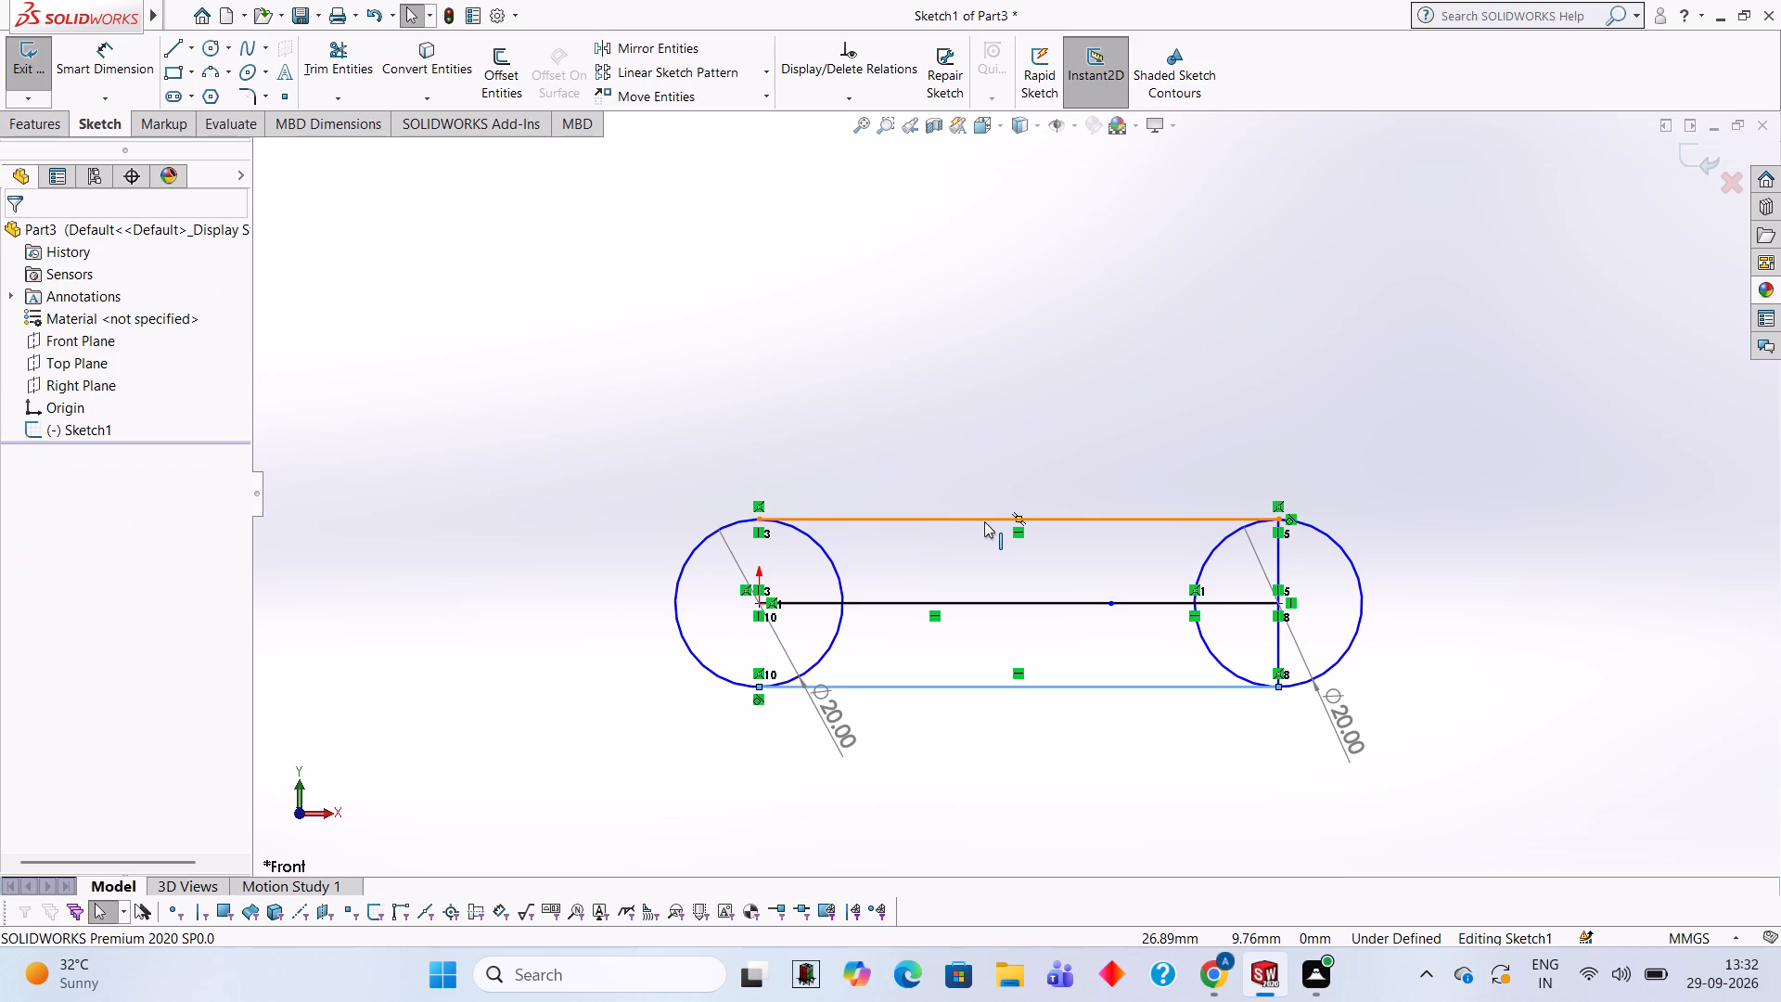
Trim the two inner quarter arcs of the circle at the origin, keeping its outer half.
click(319, 49)
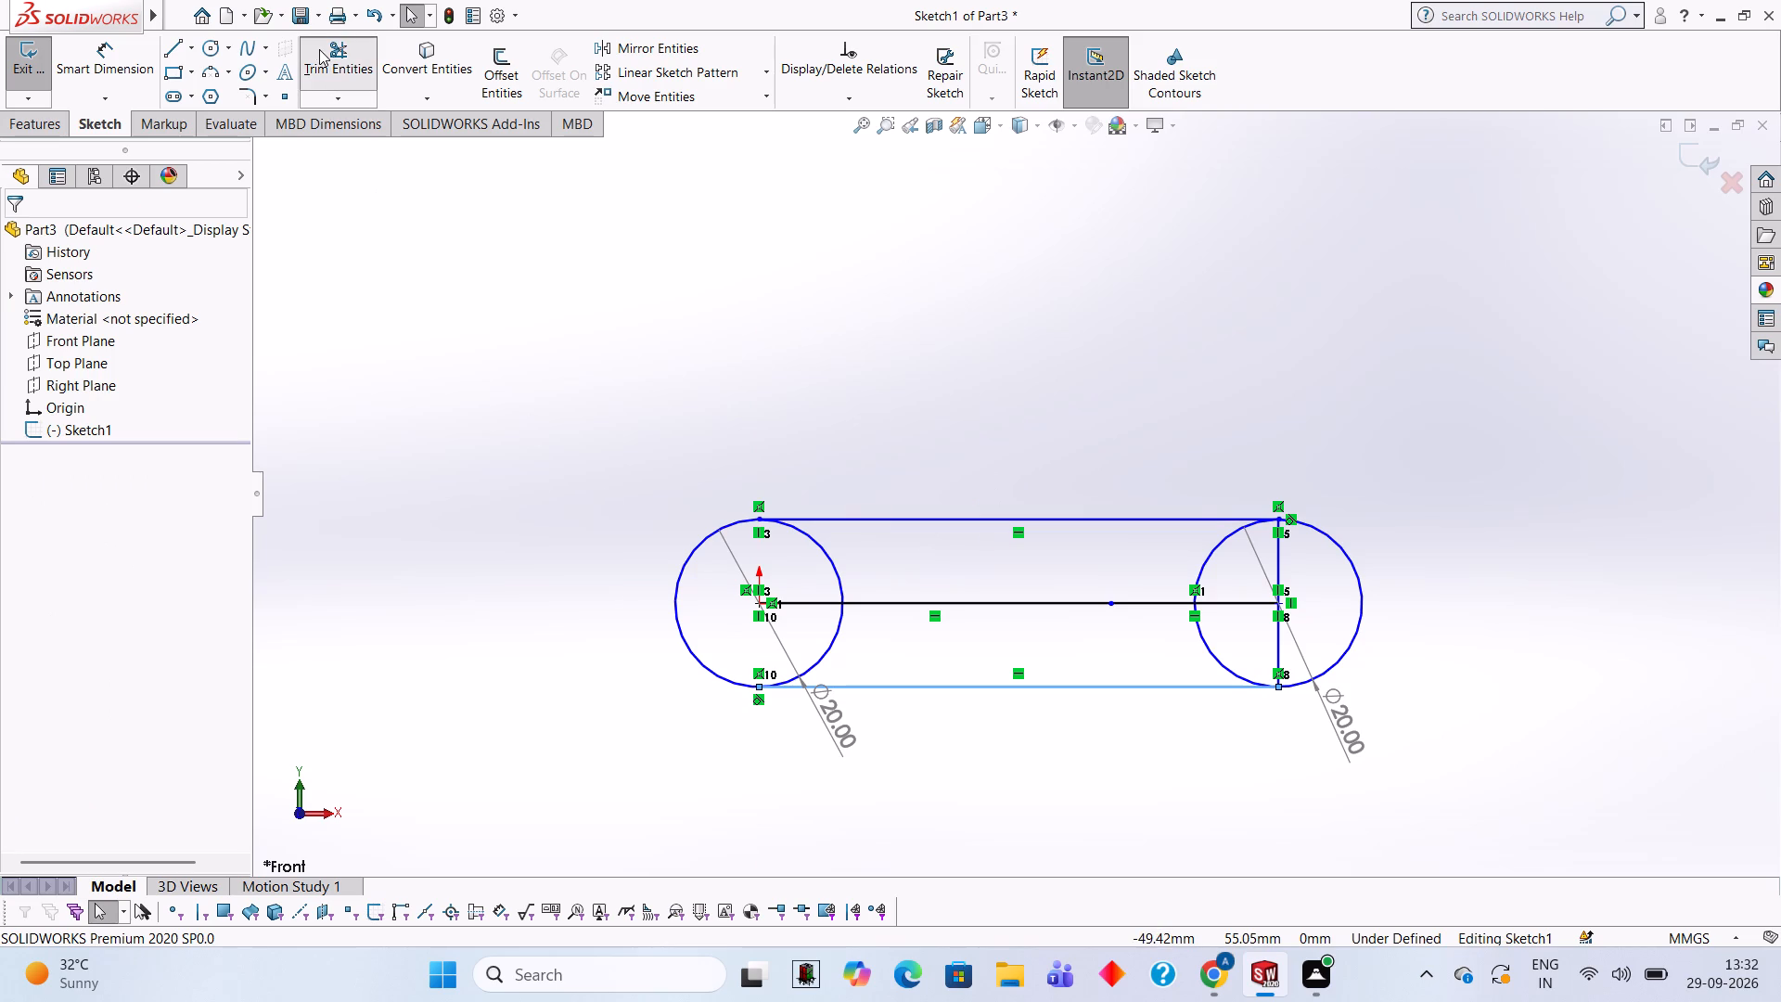
click(837, 628)
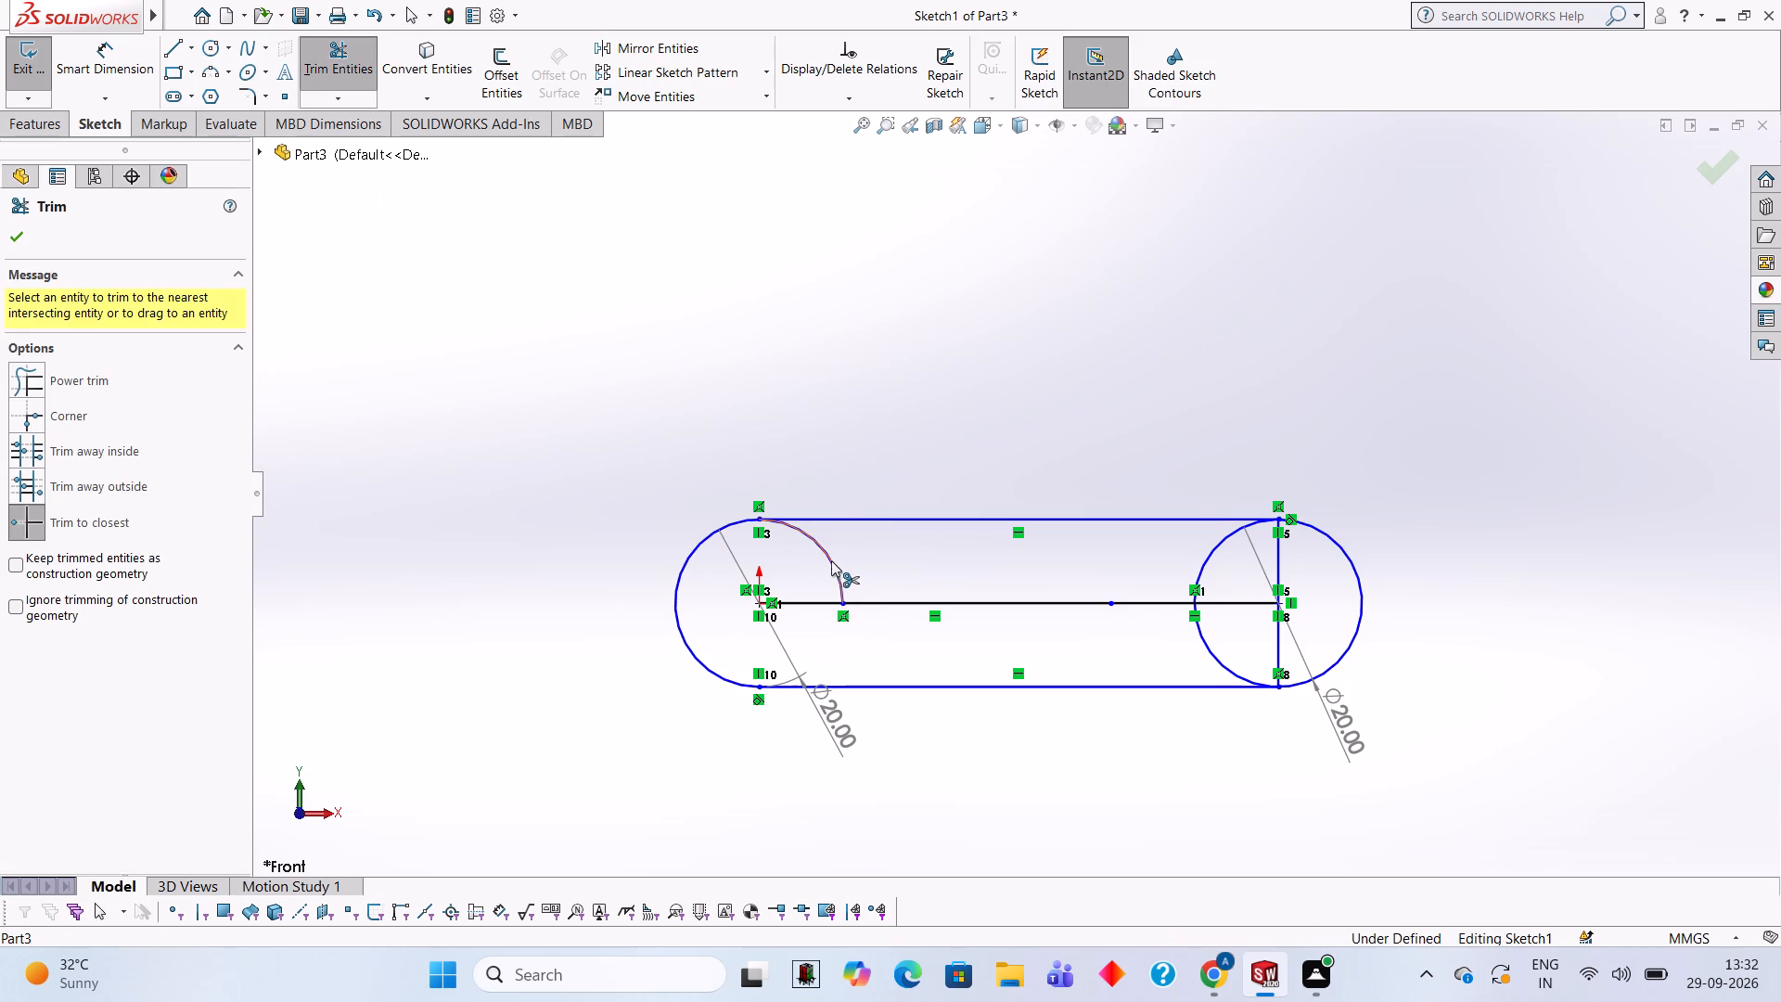
click(827, 559)
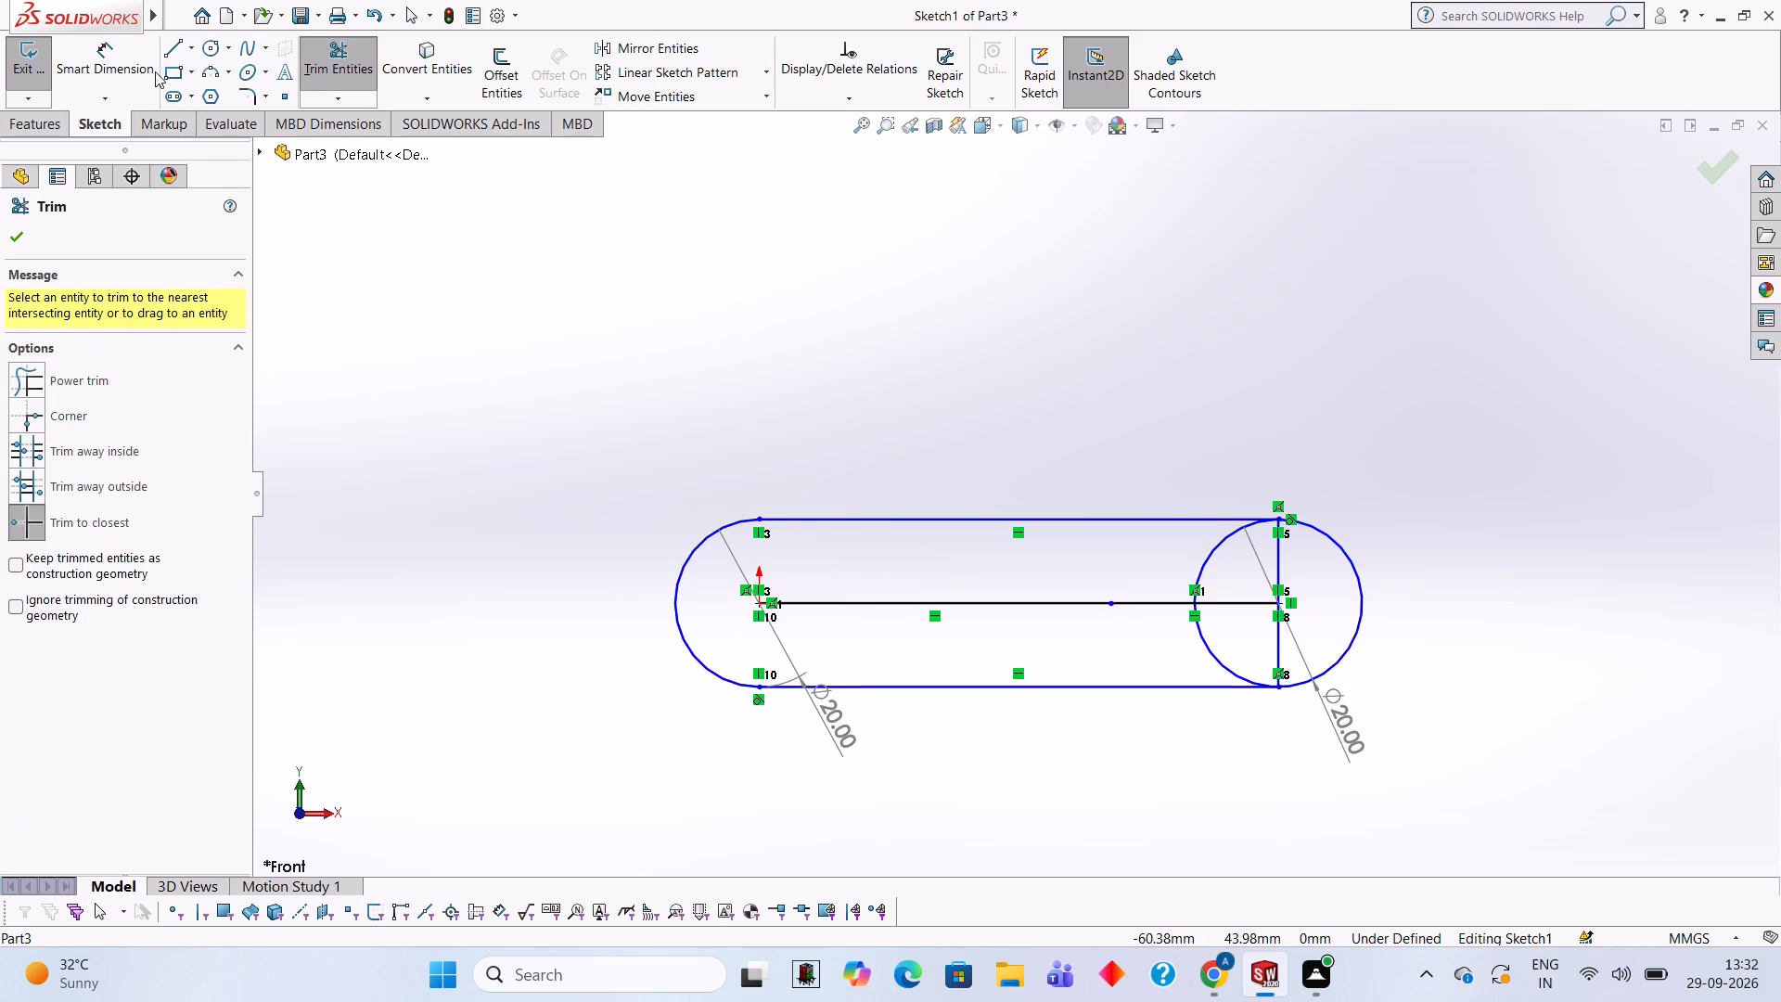
From the lower line's end below the origin, draw connected lines 10 mm along it, 5 mm down and 5 mm back toward the origin side.
click(170, 50)
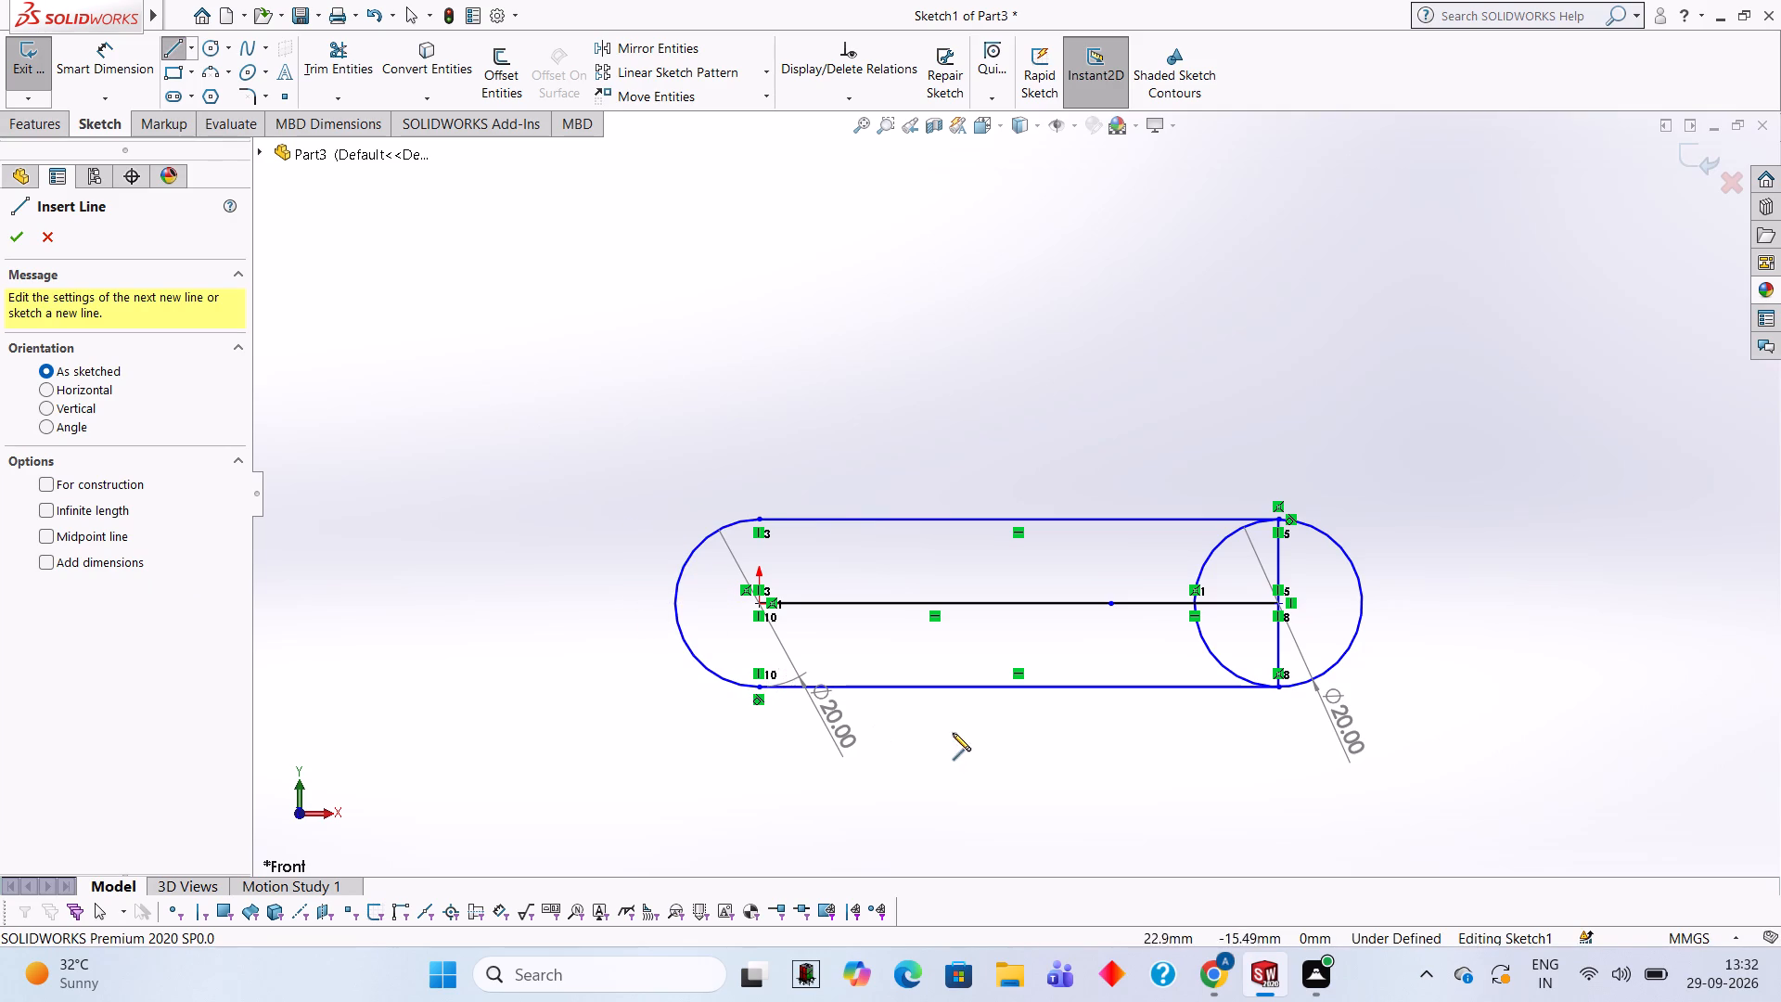
middle_drag(969, 729, 988, 424)
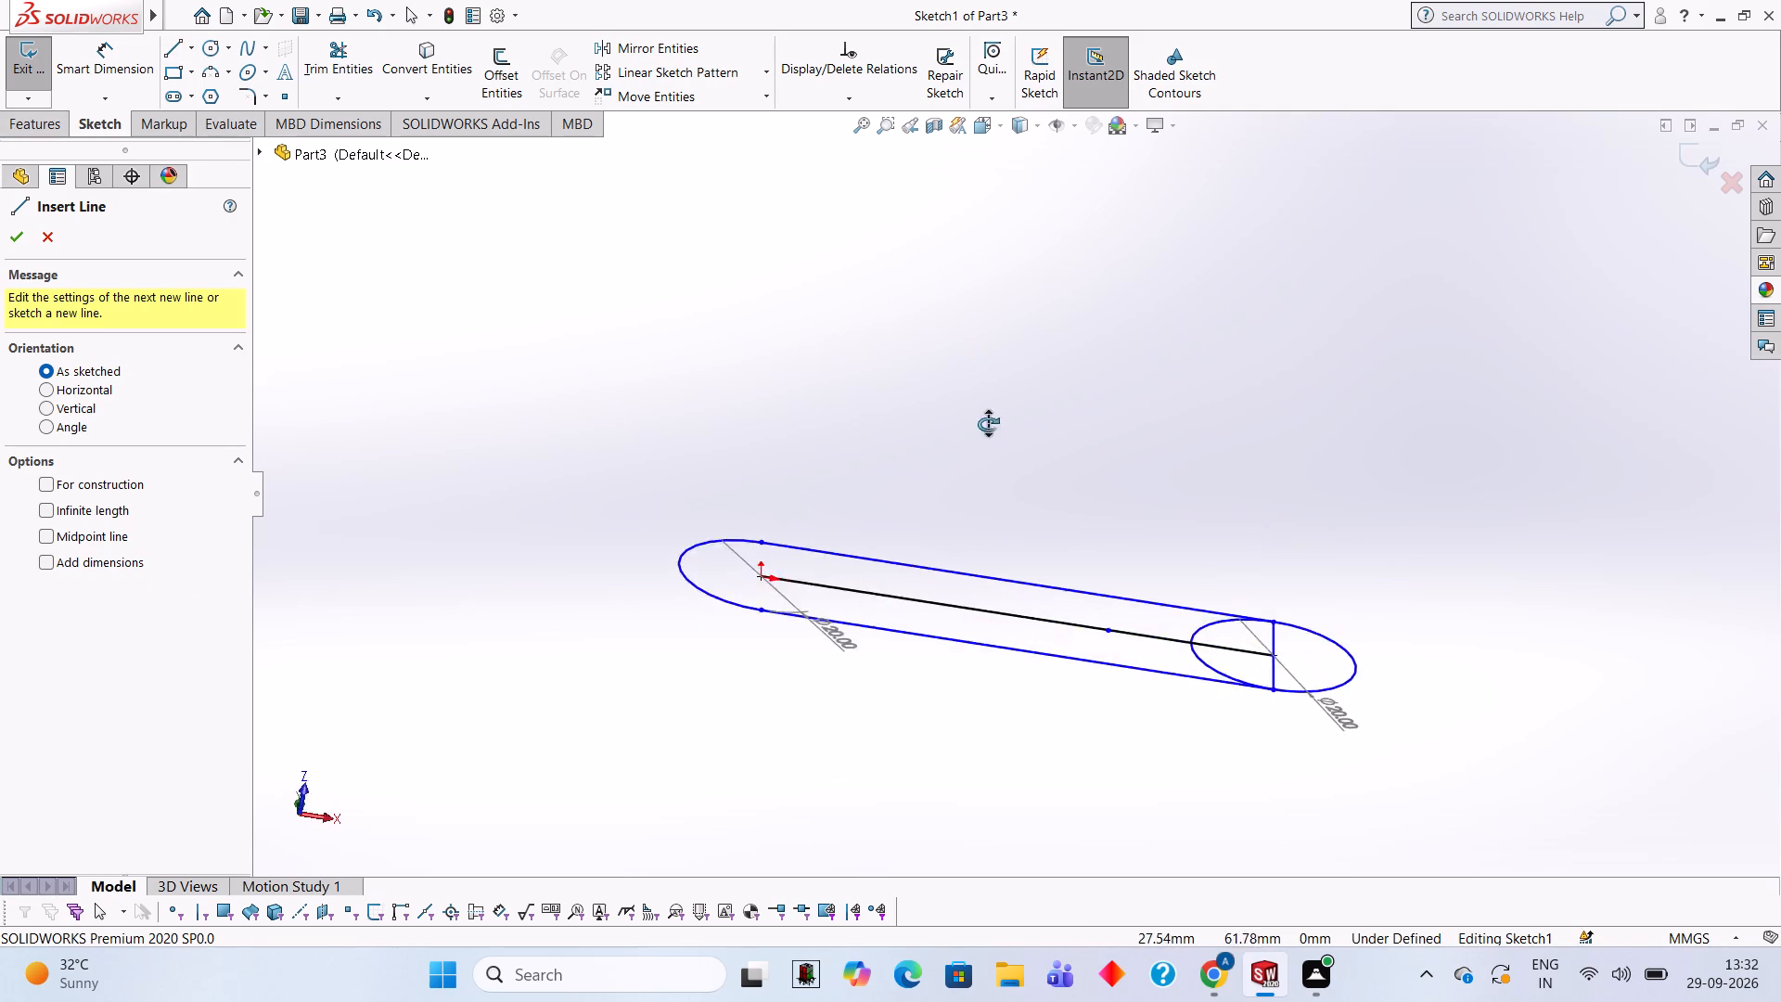
middle_drag(988, 424, 980, 760)
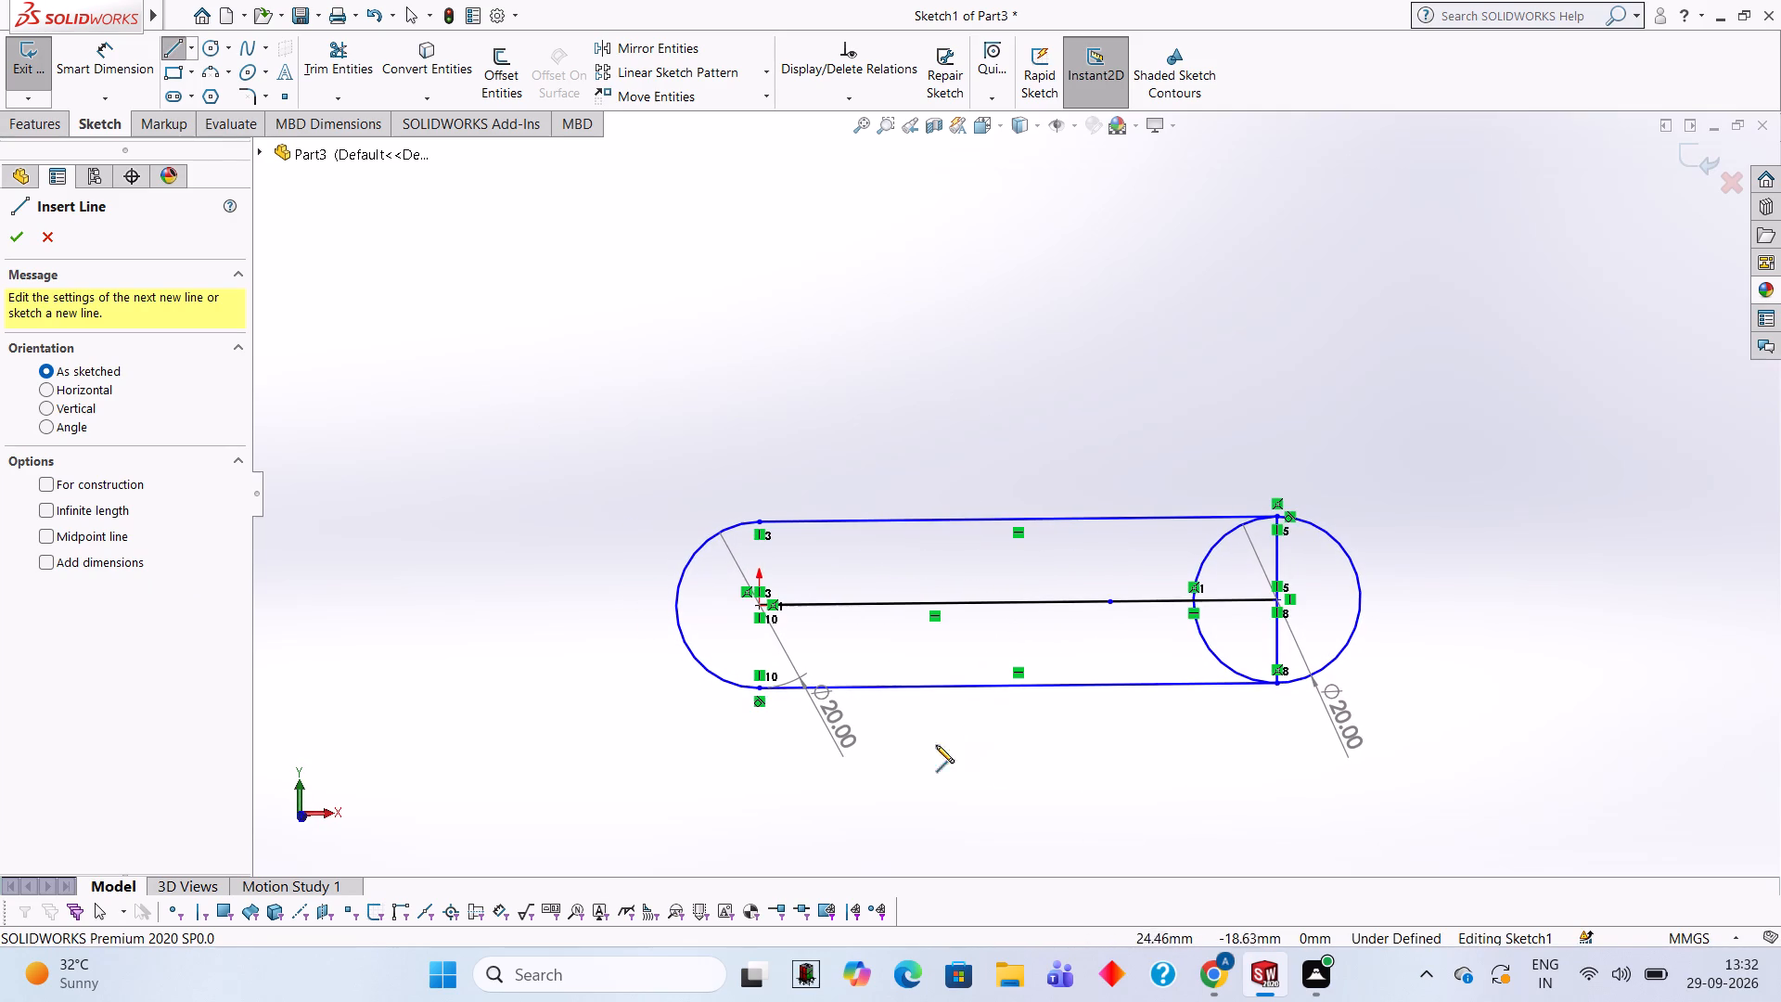
middle_drag(974, 371, 1005, 483)
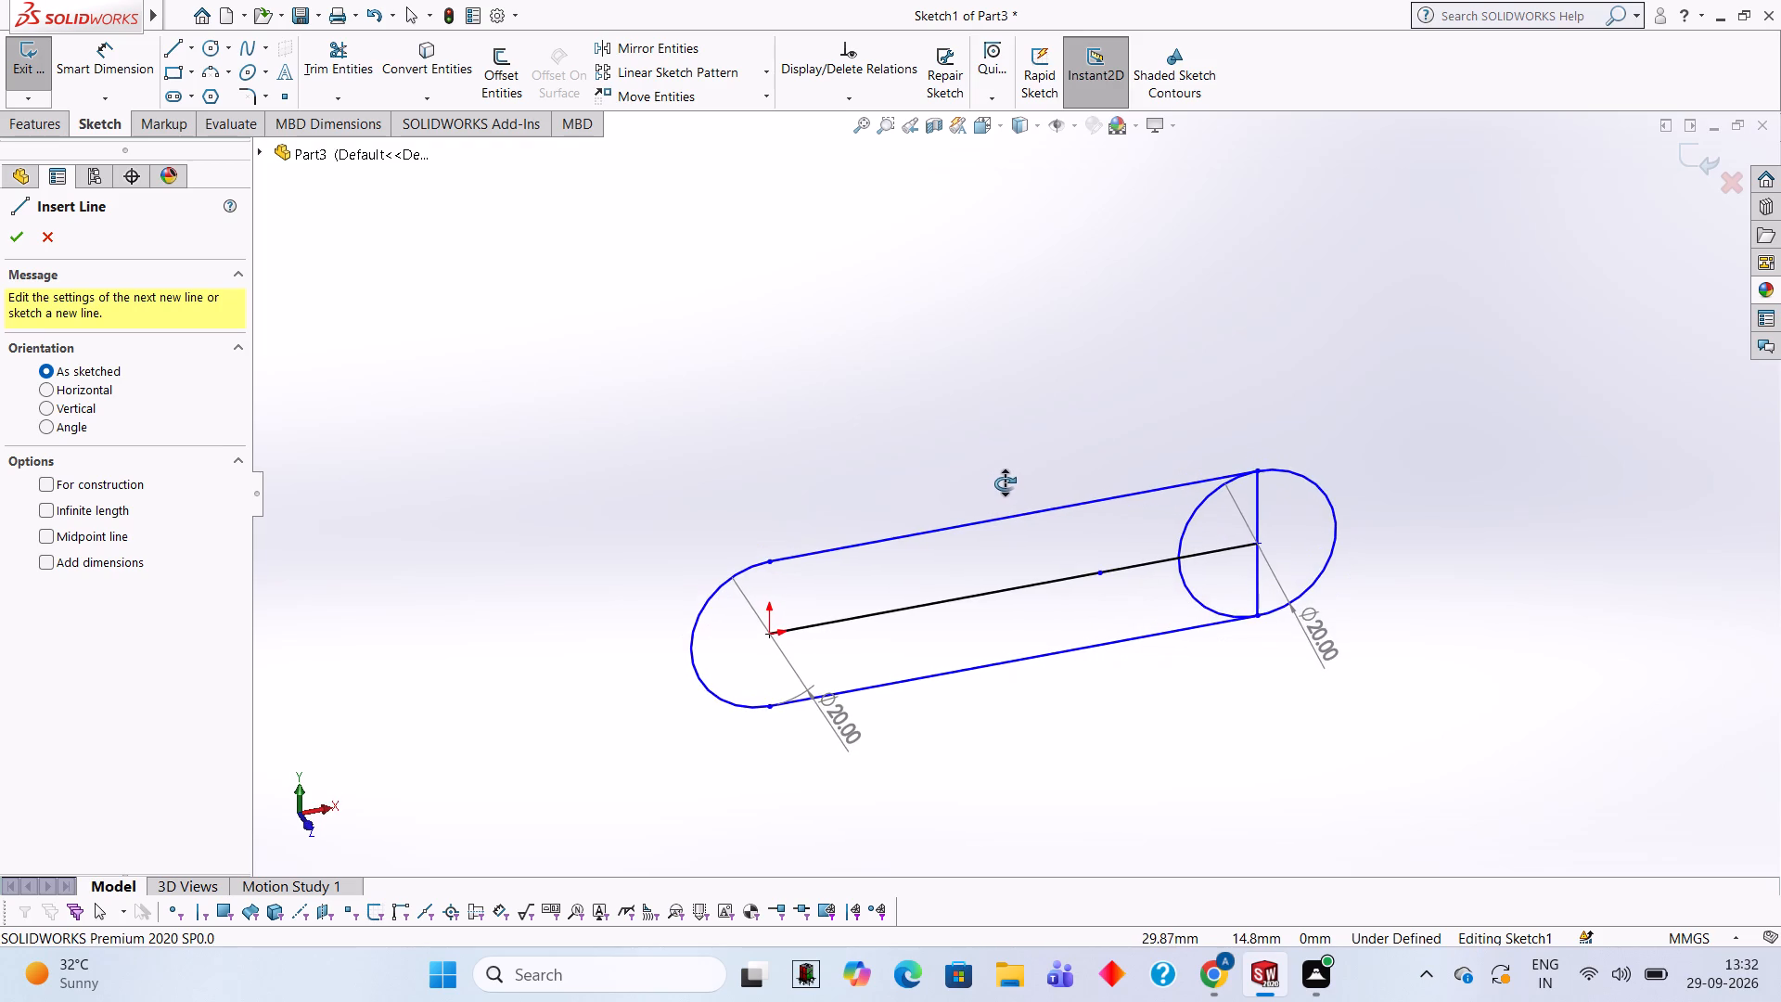
middle_drag(1005, 483, 964, 469)
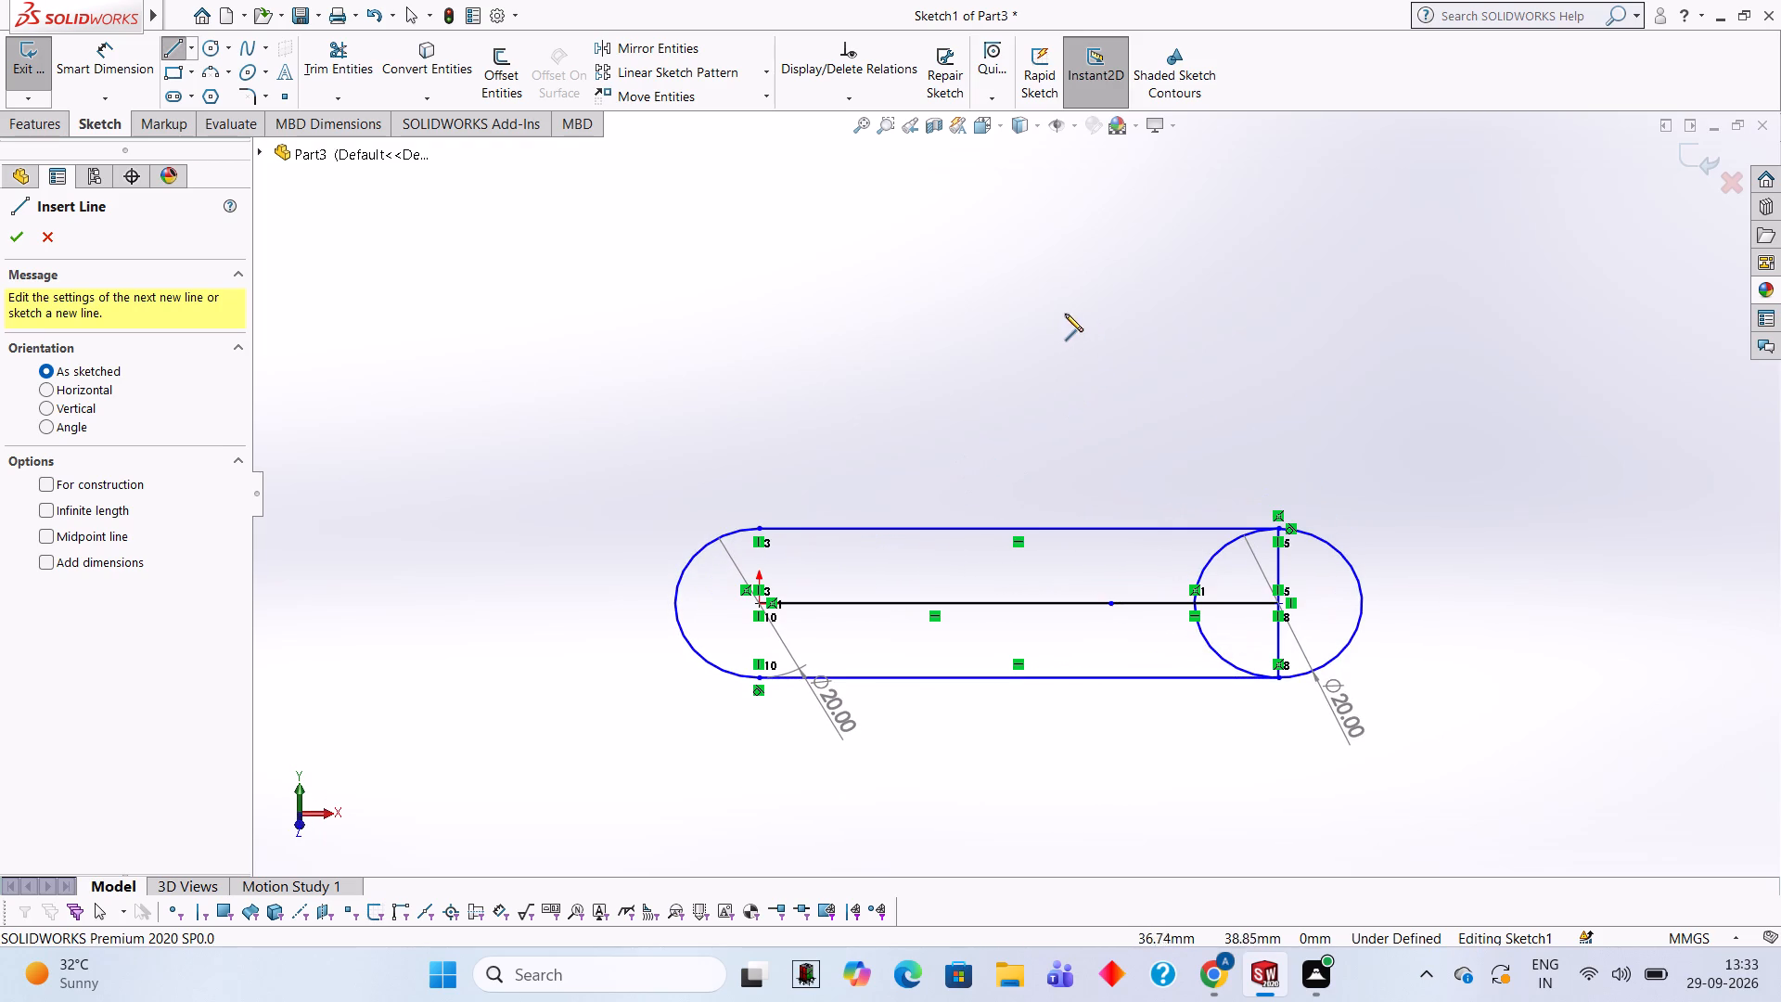
middle_drag(1041, 280, 1051, 268)
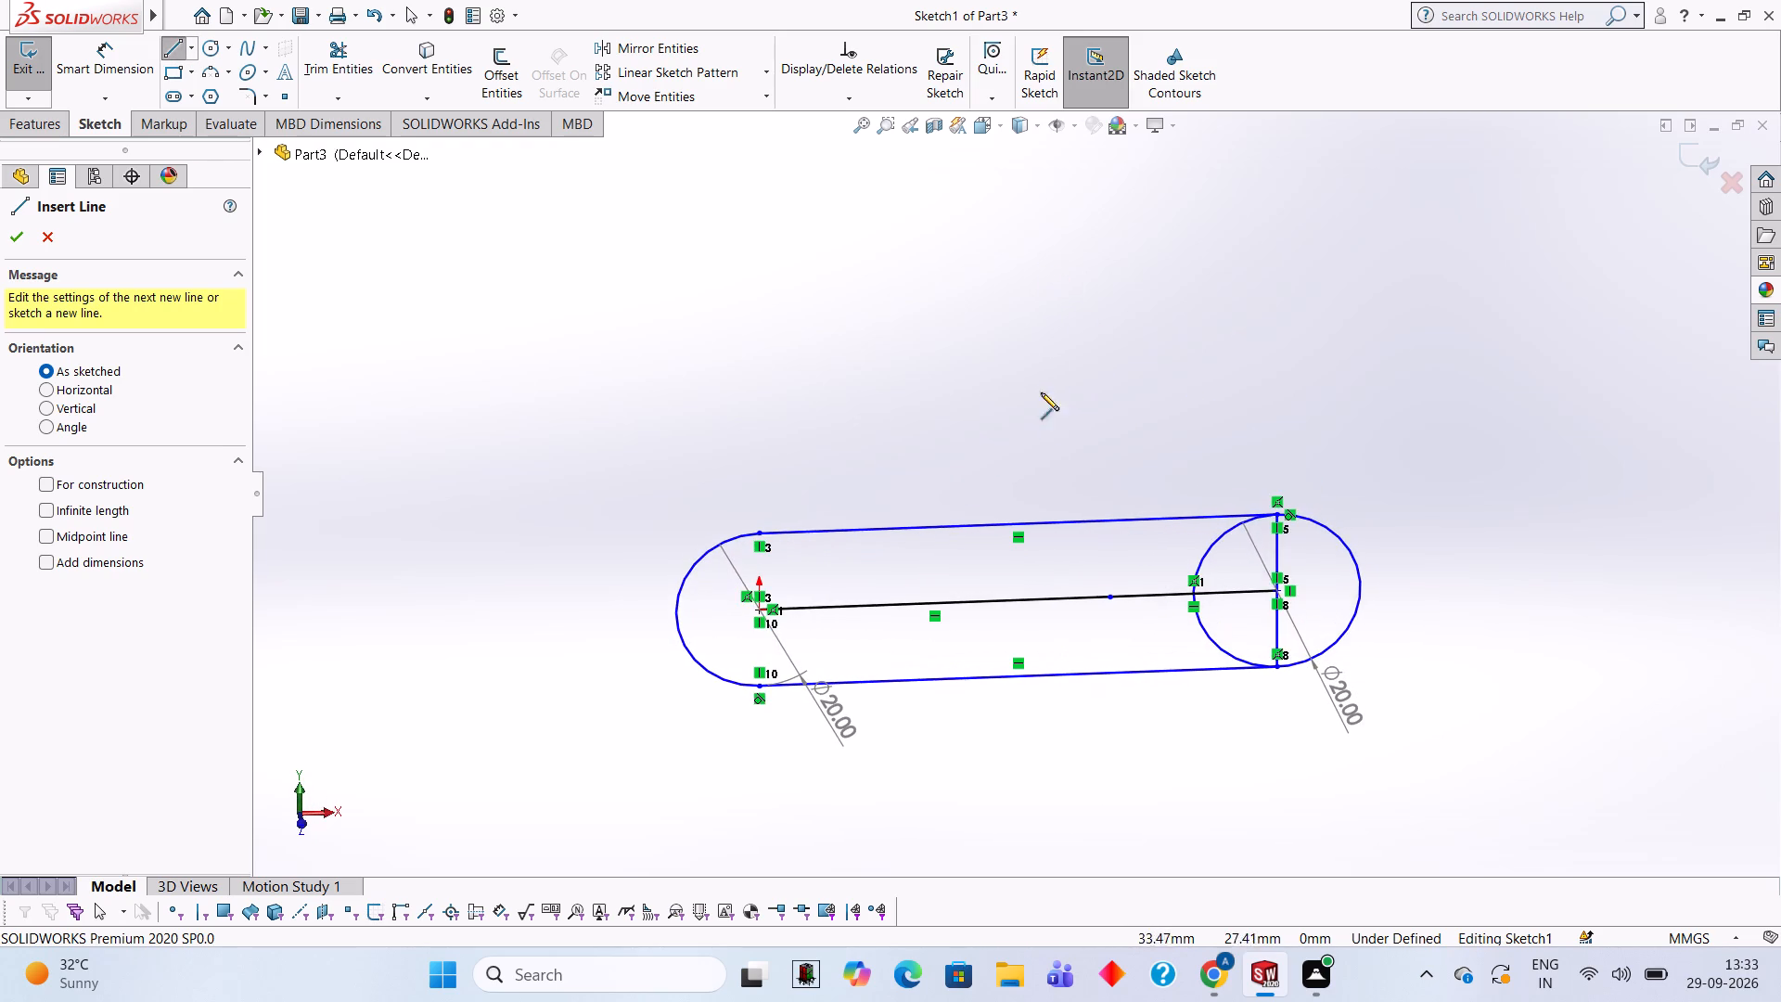
middle_drag(1049, 402, 1020, 295)
middle_drag(1026, 386, 1016, 325)
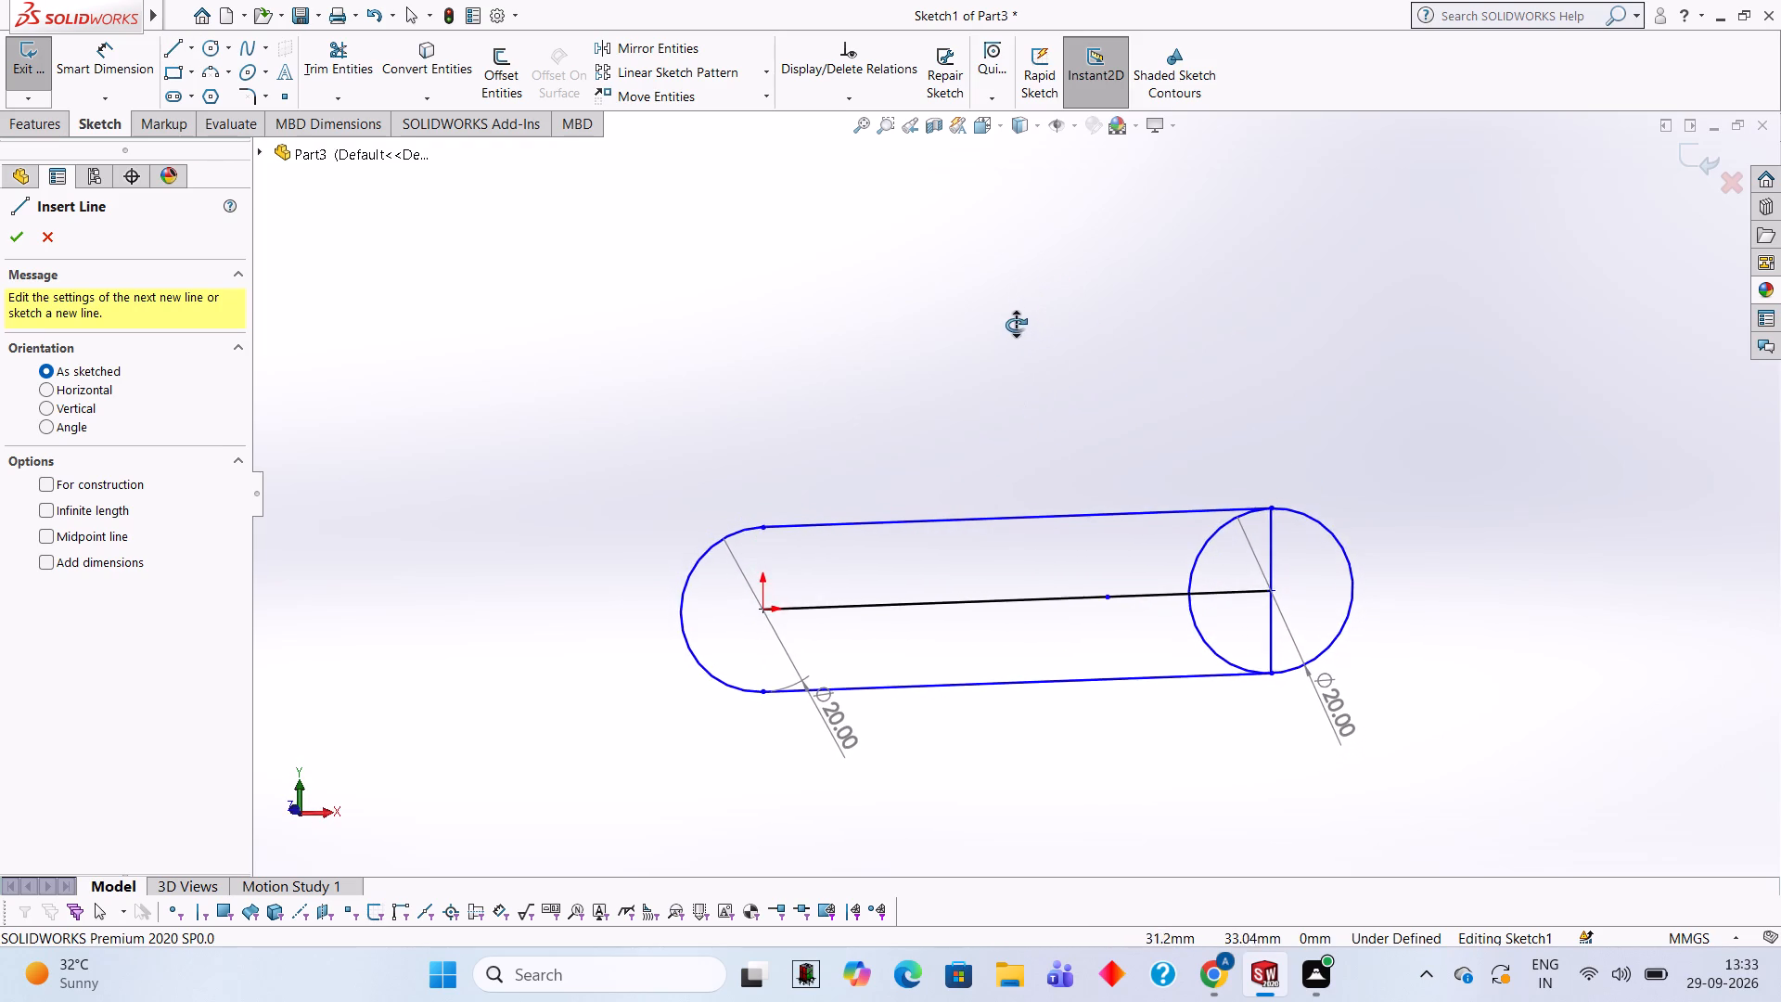
middle_drag(1016, 325, 1063, 353)
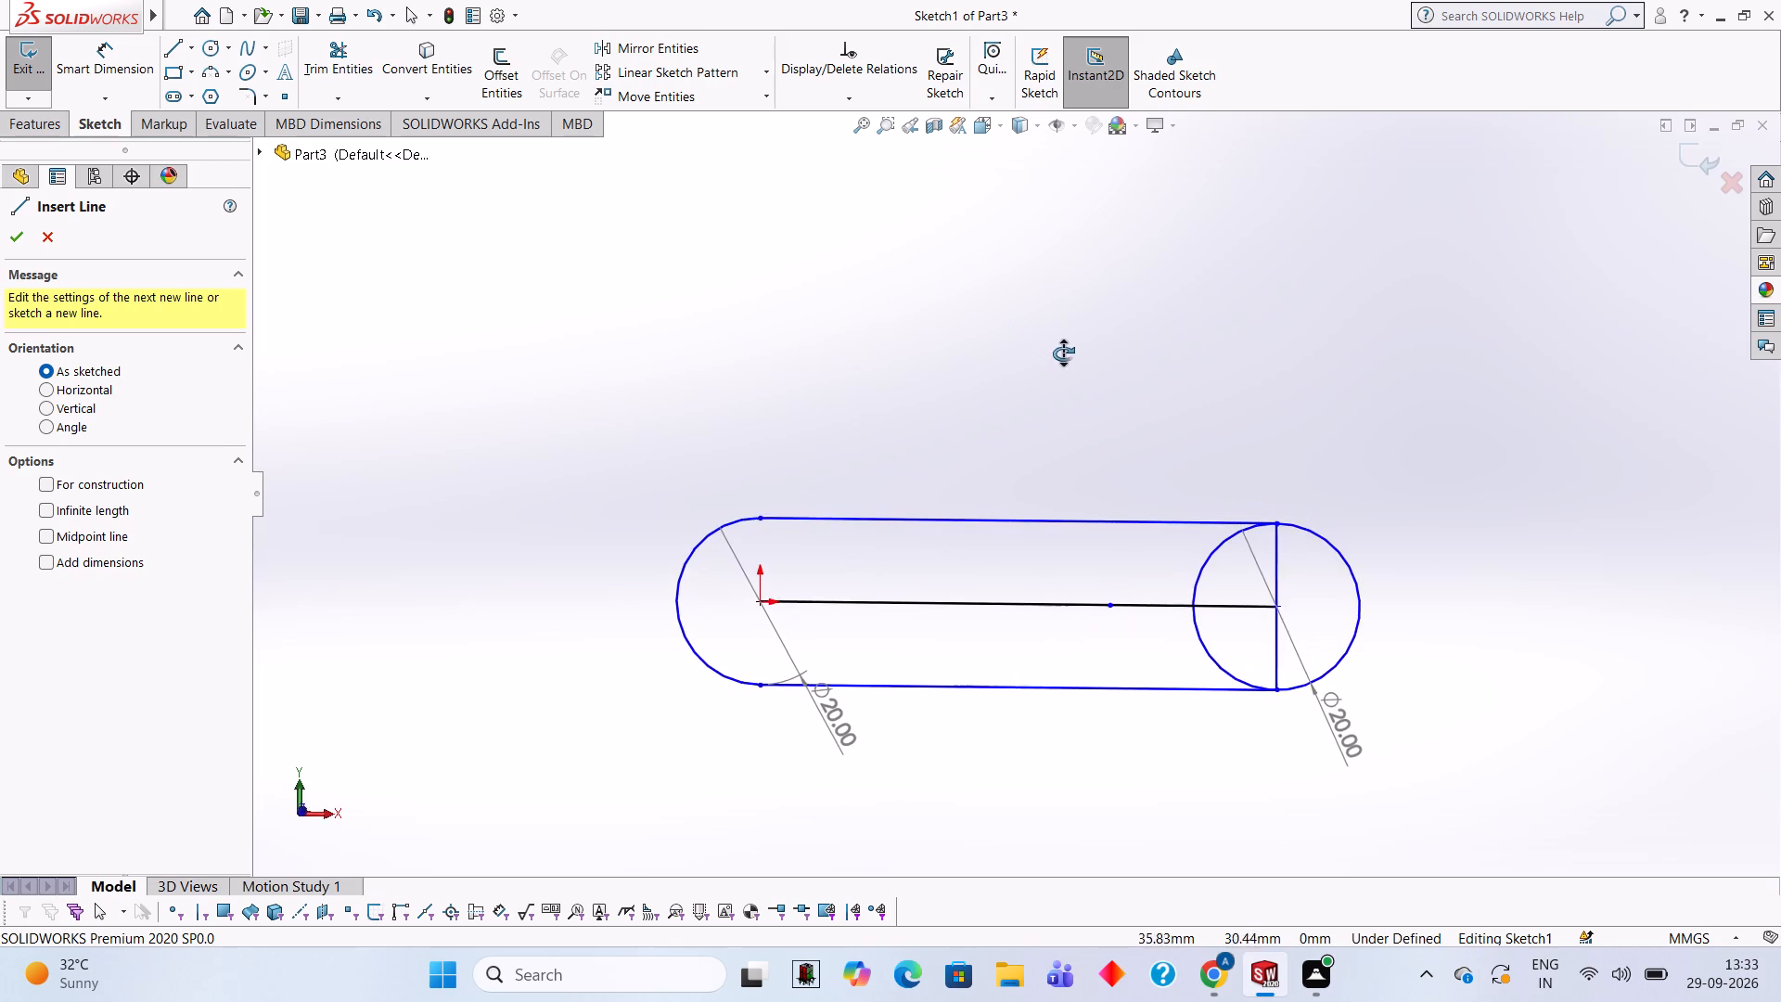
middle_drag(1063, 353, 1039, 340)
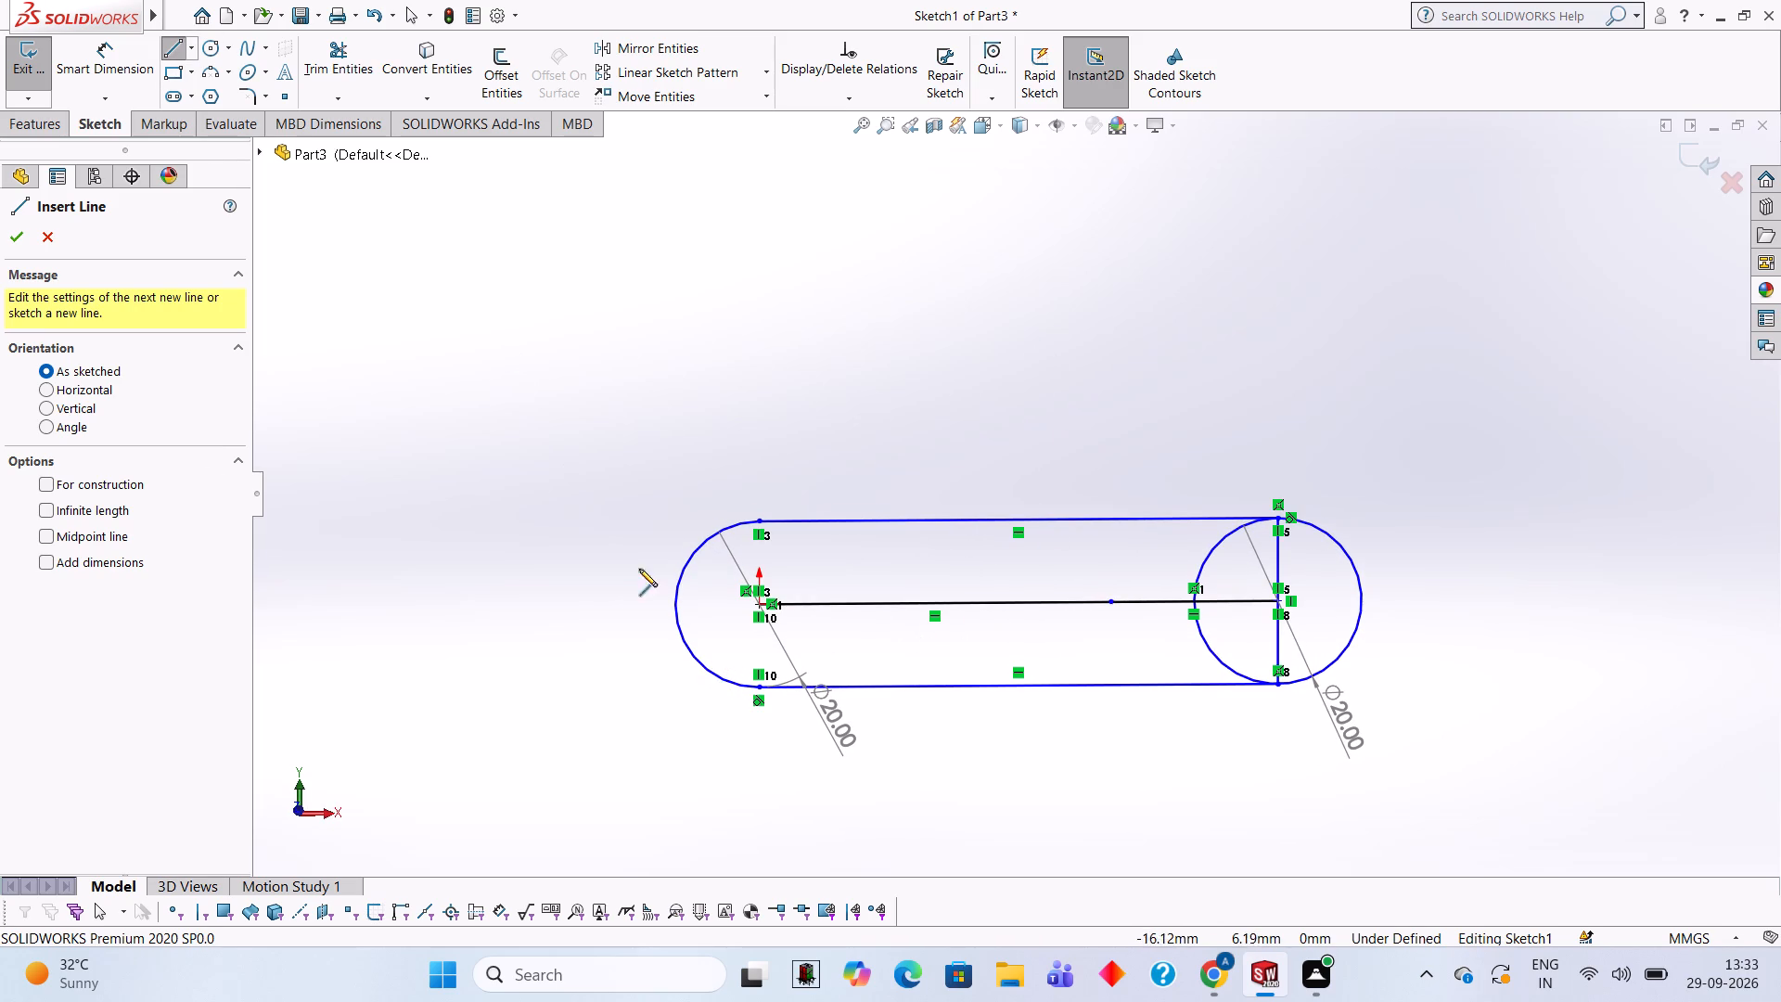
click(757, 685)
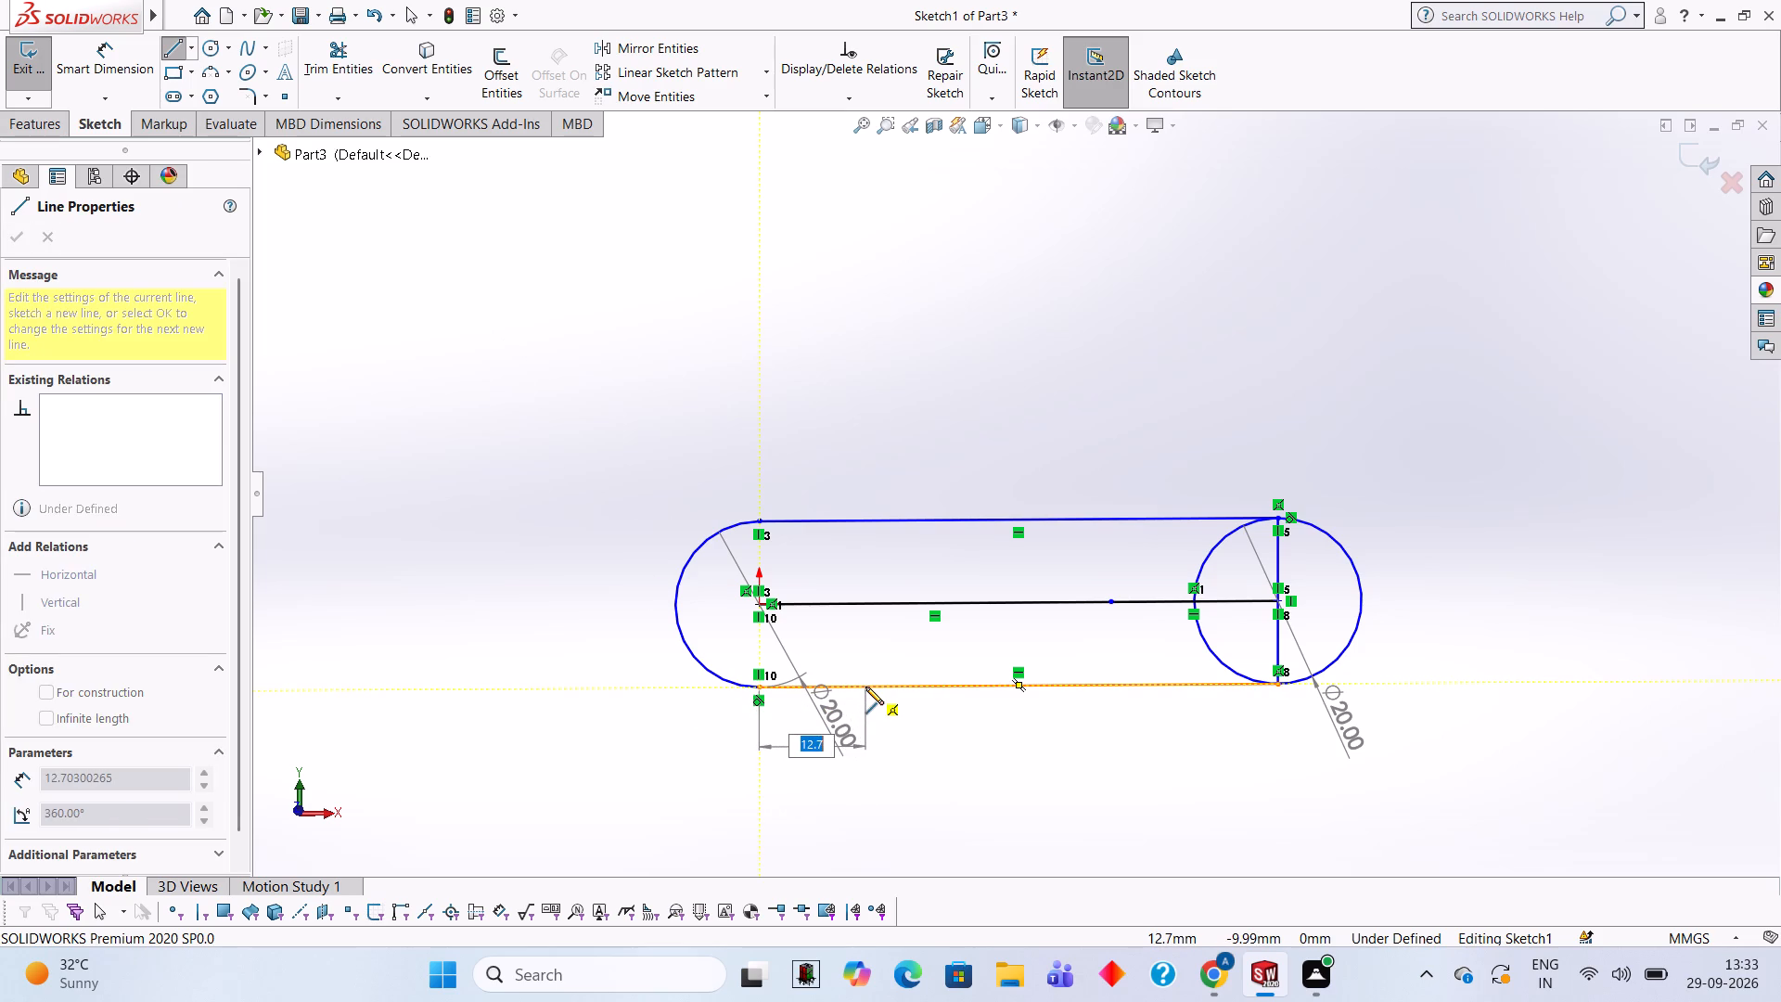
text(10)
key(Return)
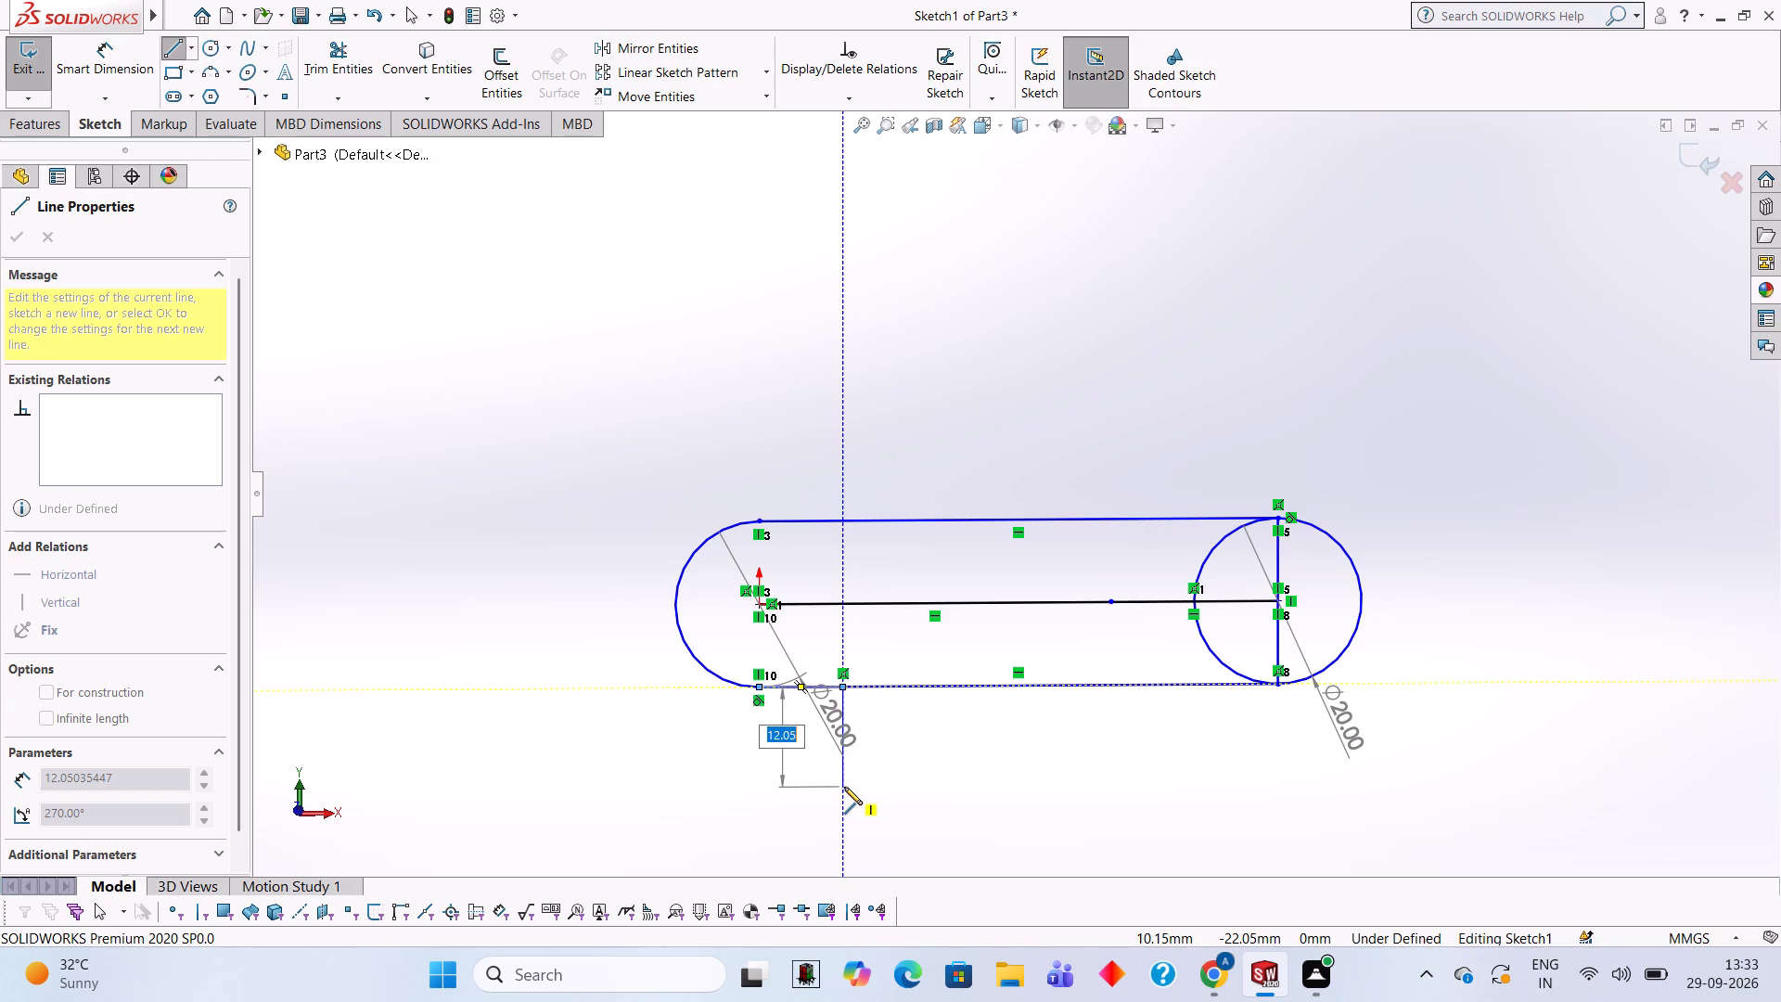
key(5)
key(Return)
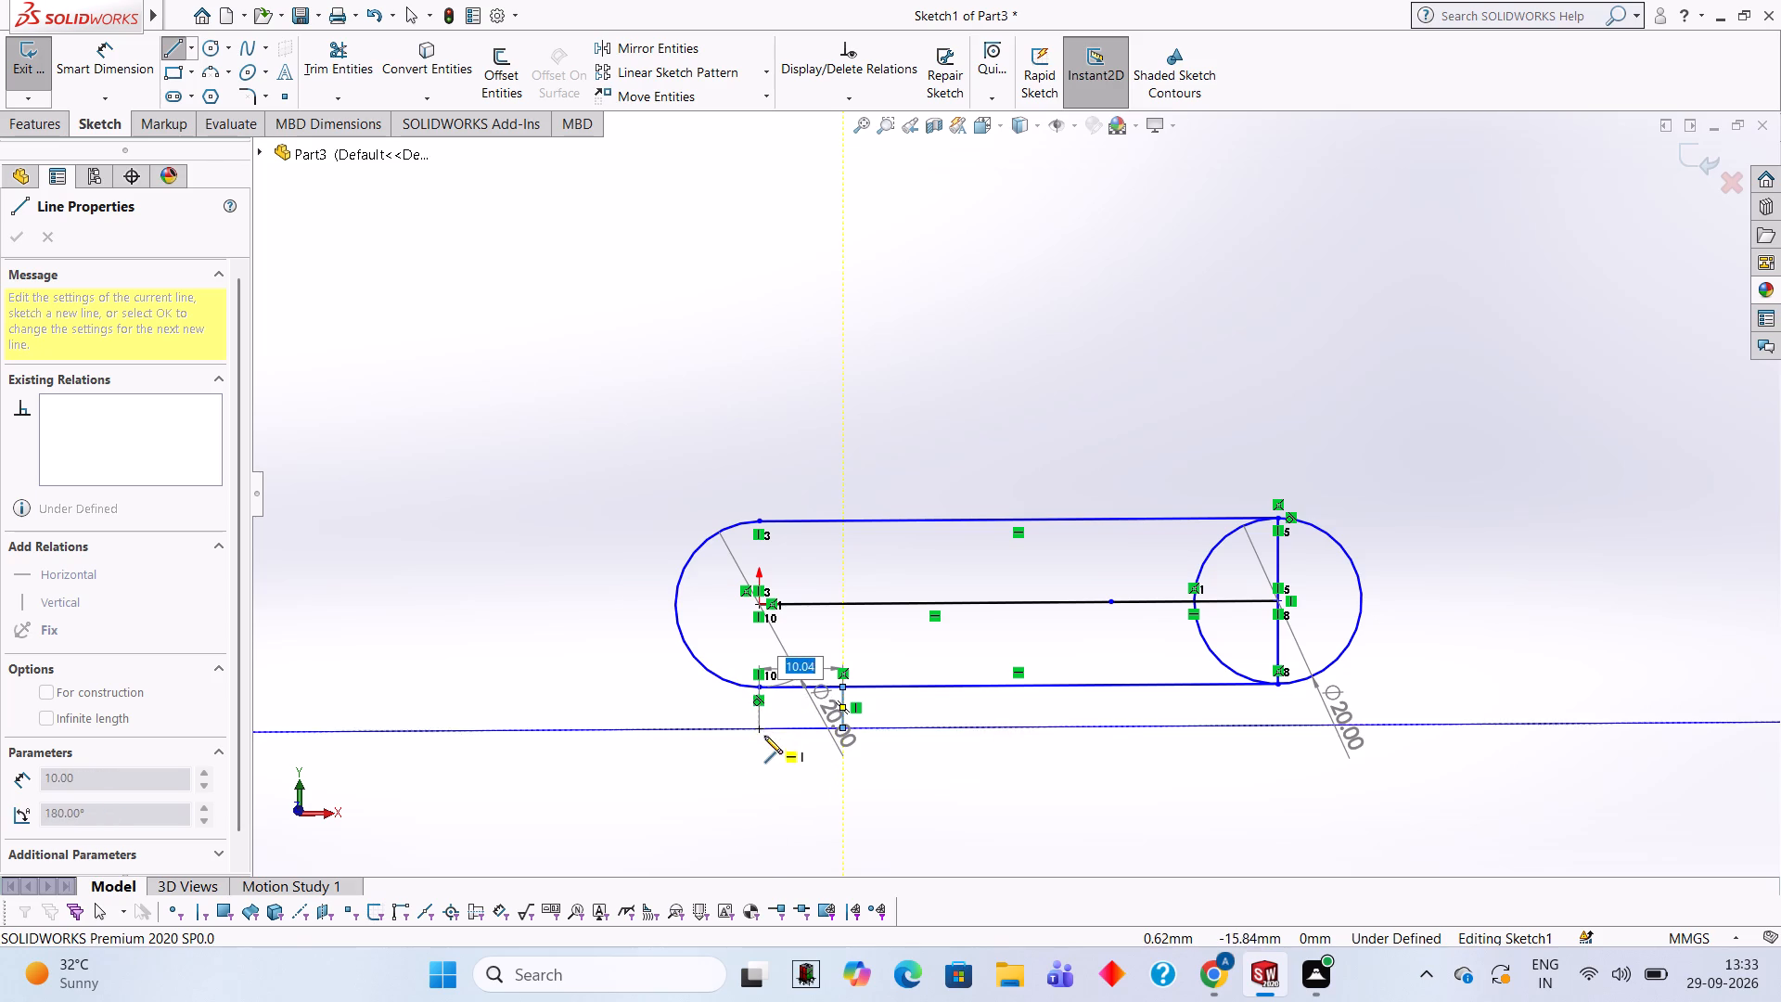
key(5)
key(Return)
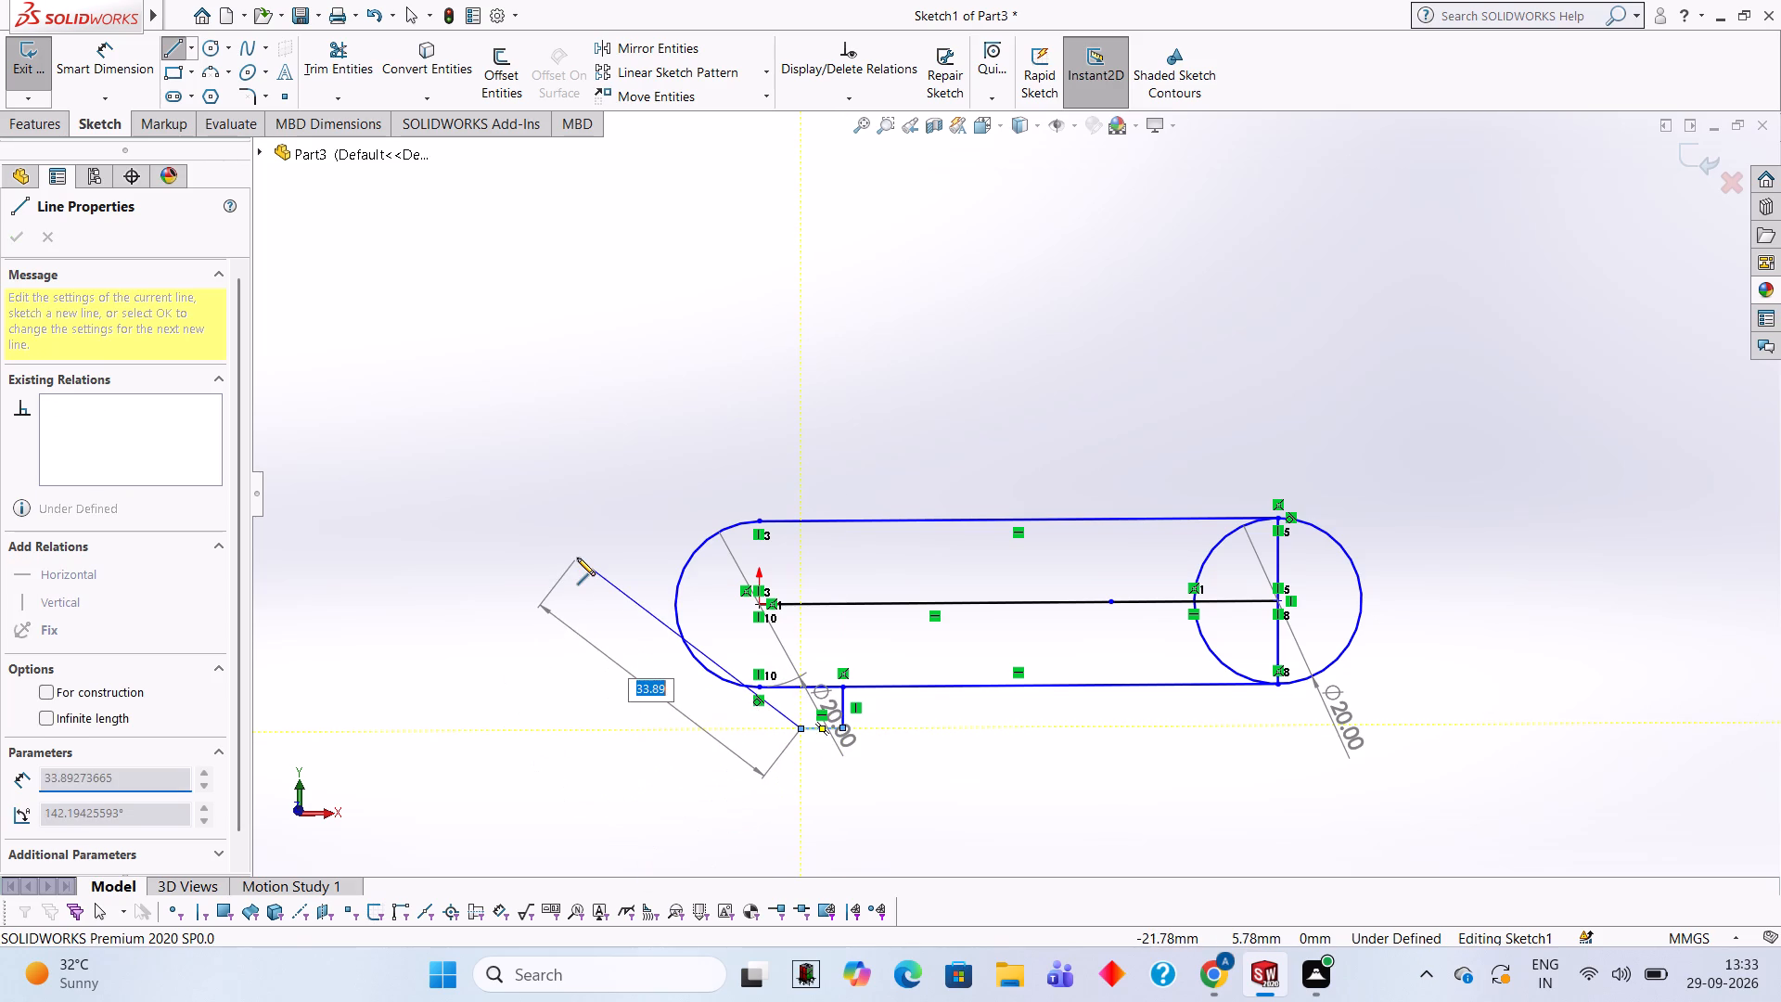
key(Escape)
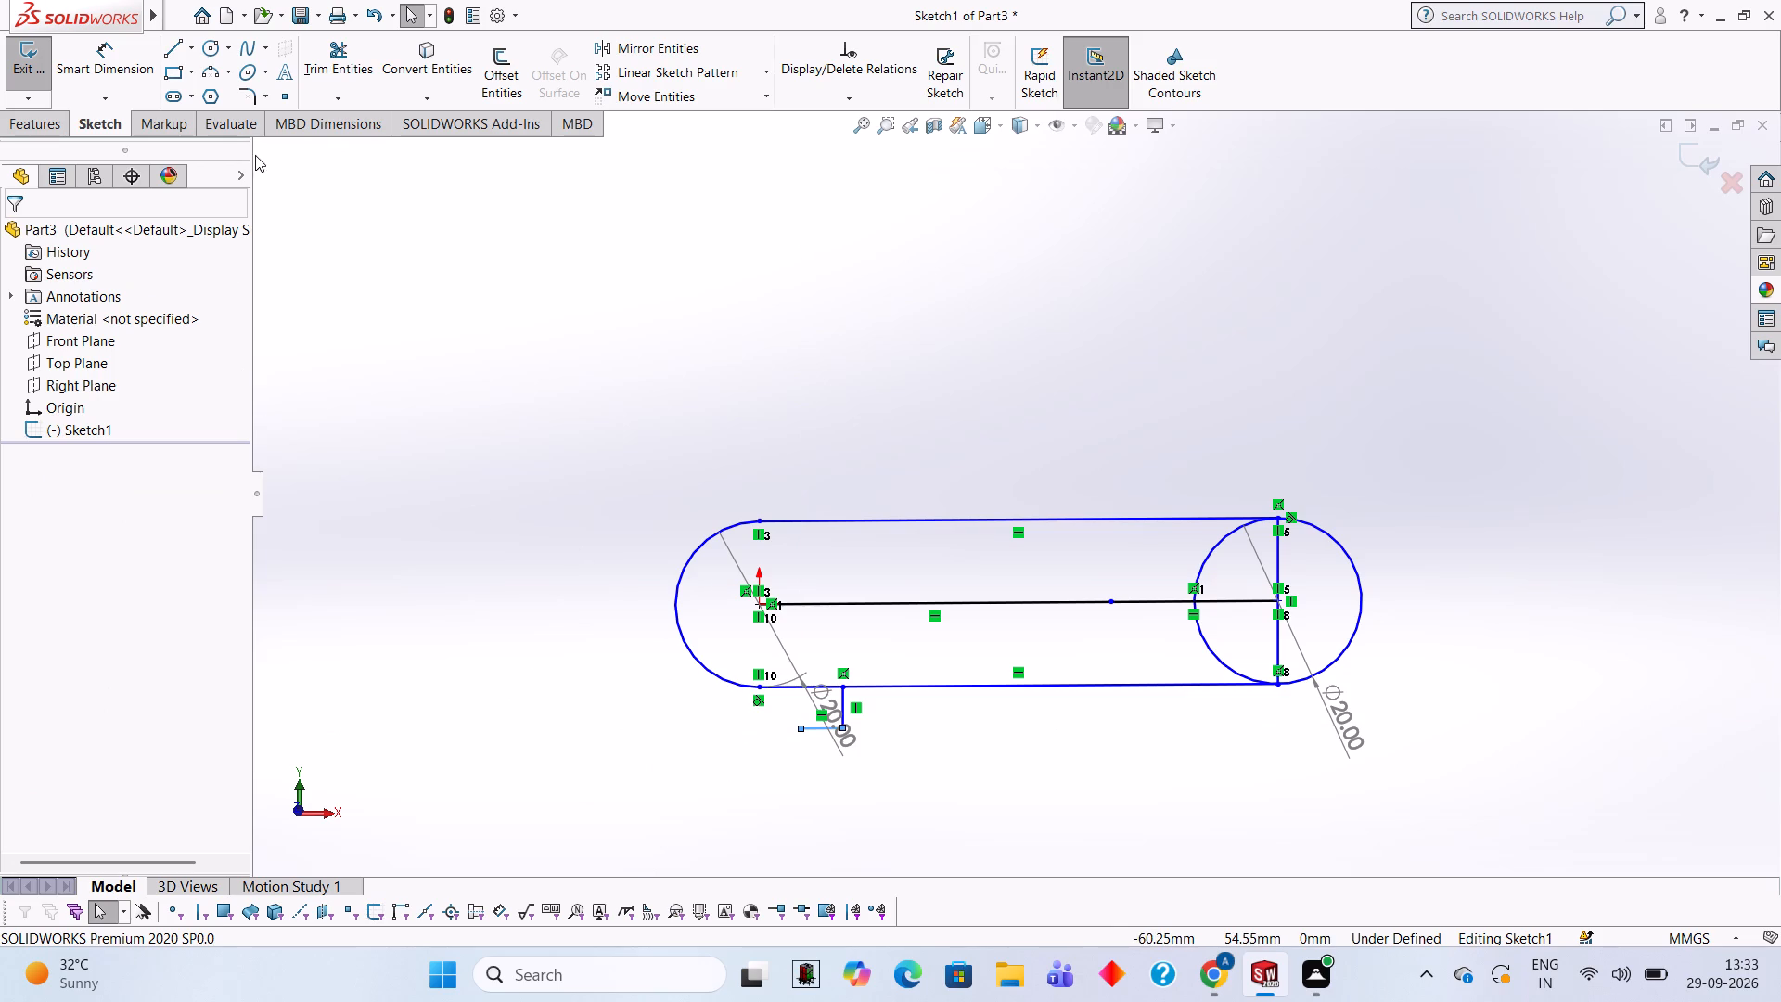
Draw a 10 mm diameter circle centred on the free end of the 5 mm horizontal line.
click(206, 43)
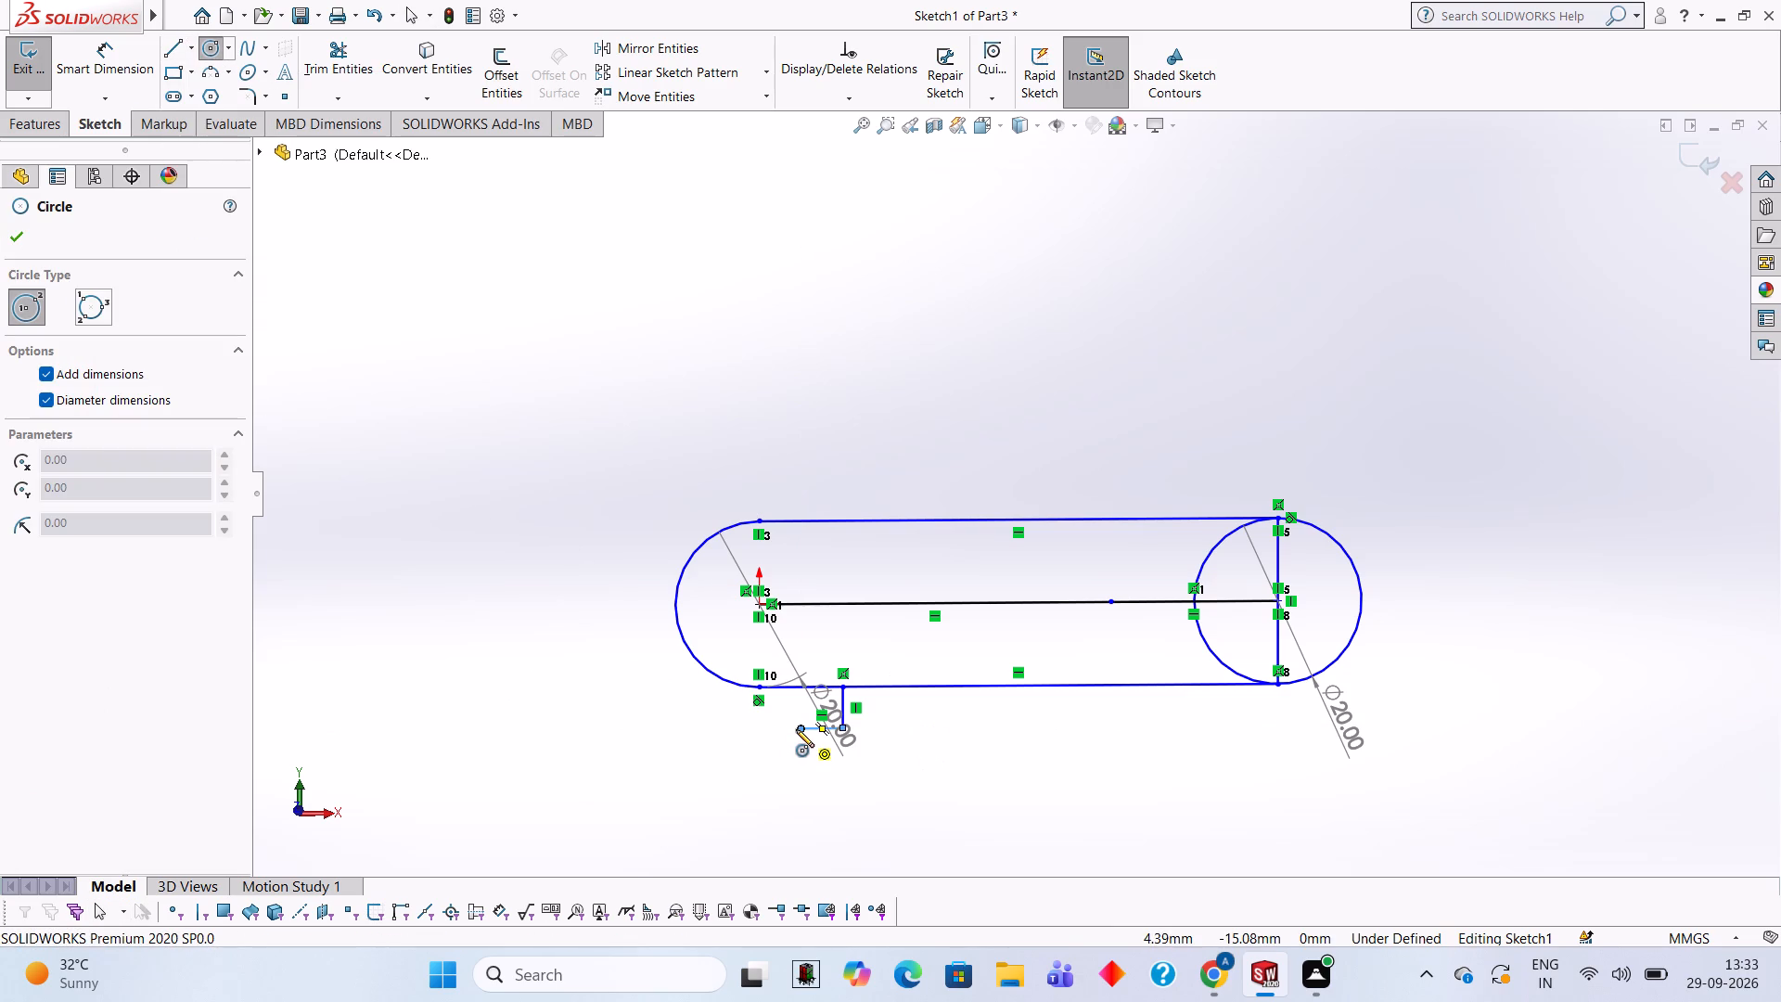
click(797, 726)
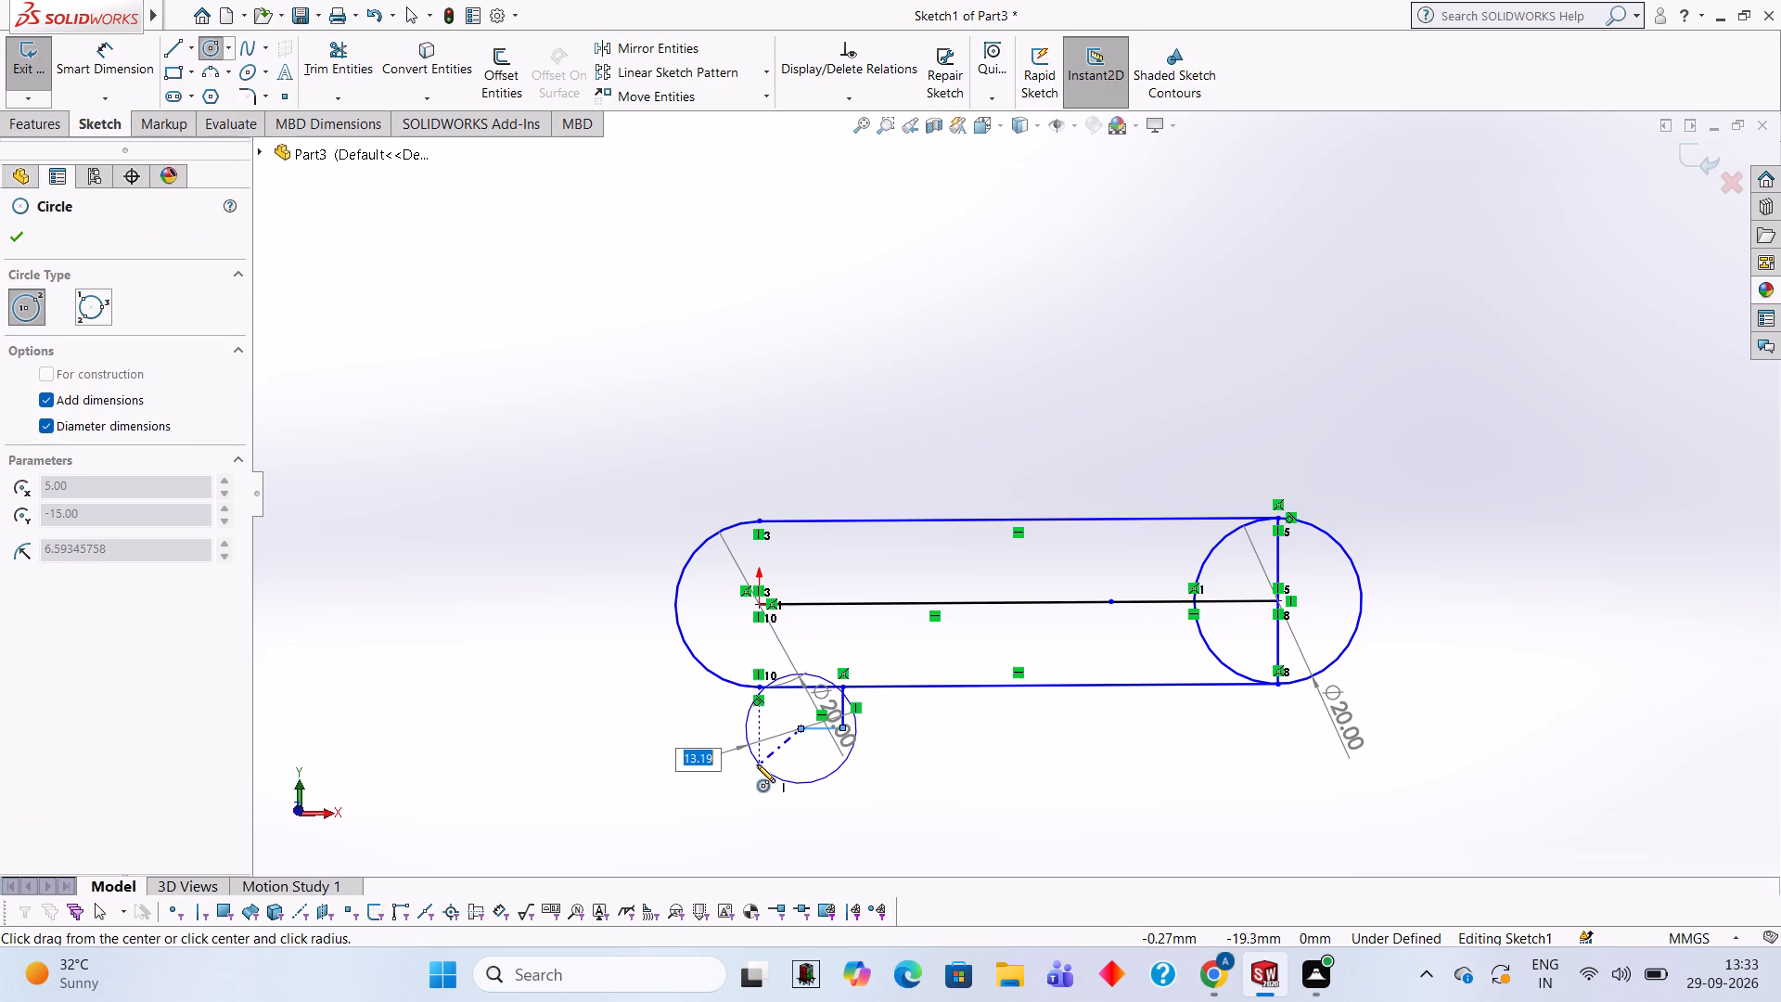
text(10)
key(Return)
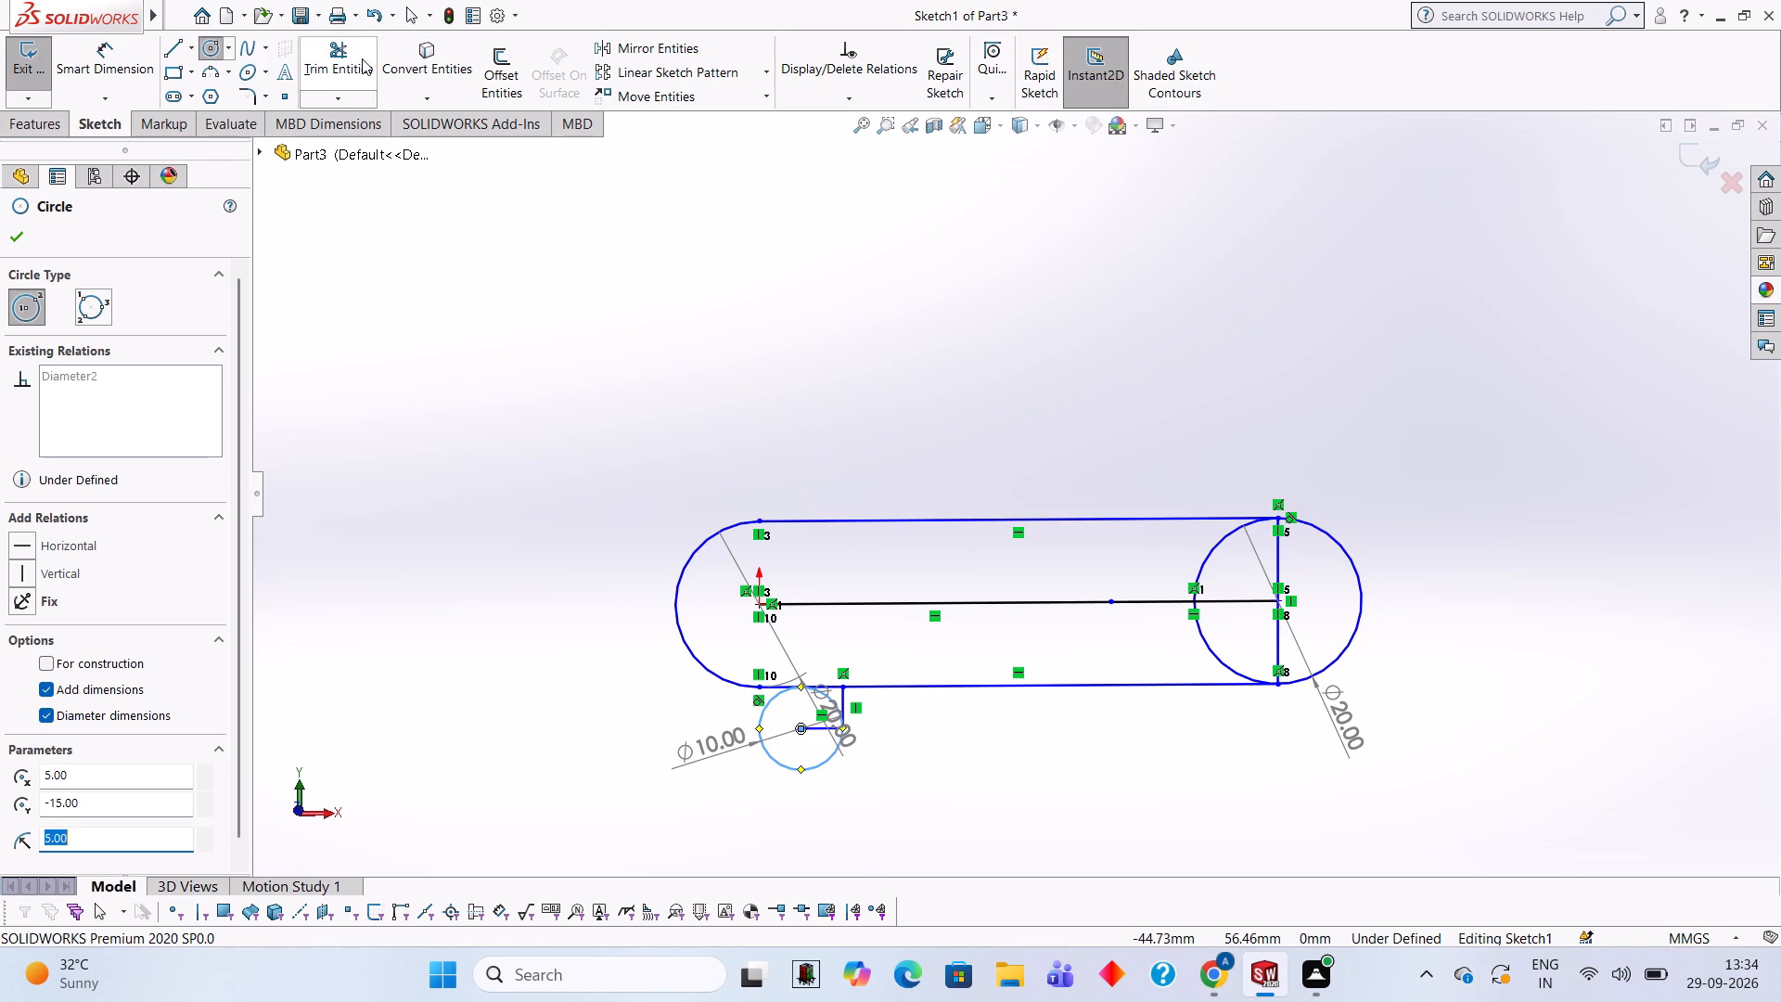
Trim the 10 mm circle to its upper quarter arc away from the origin and remove both 5 mm helper lines.
click(362, 58)
click(762, 719)
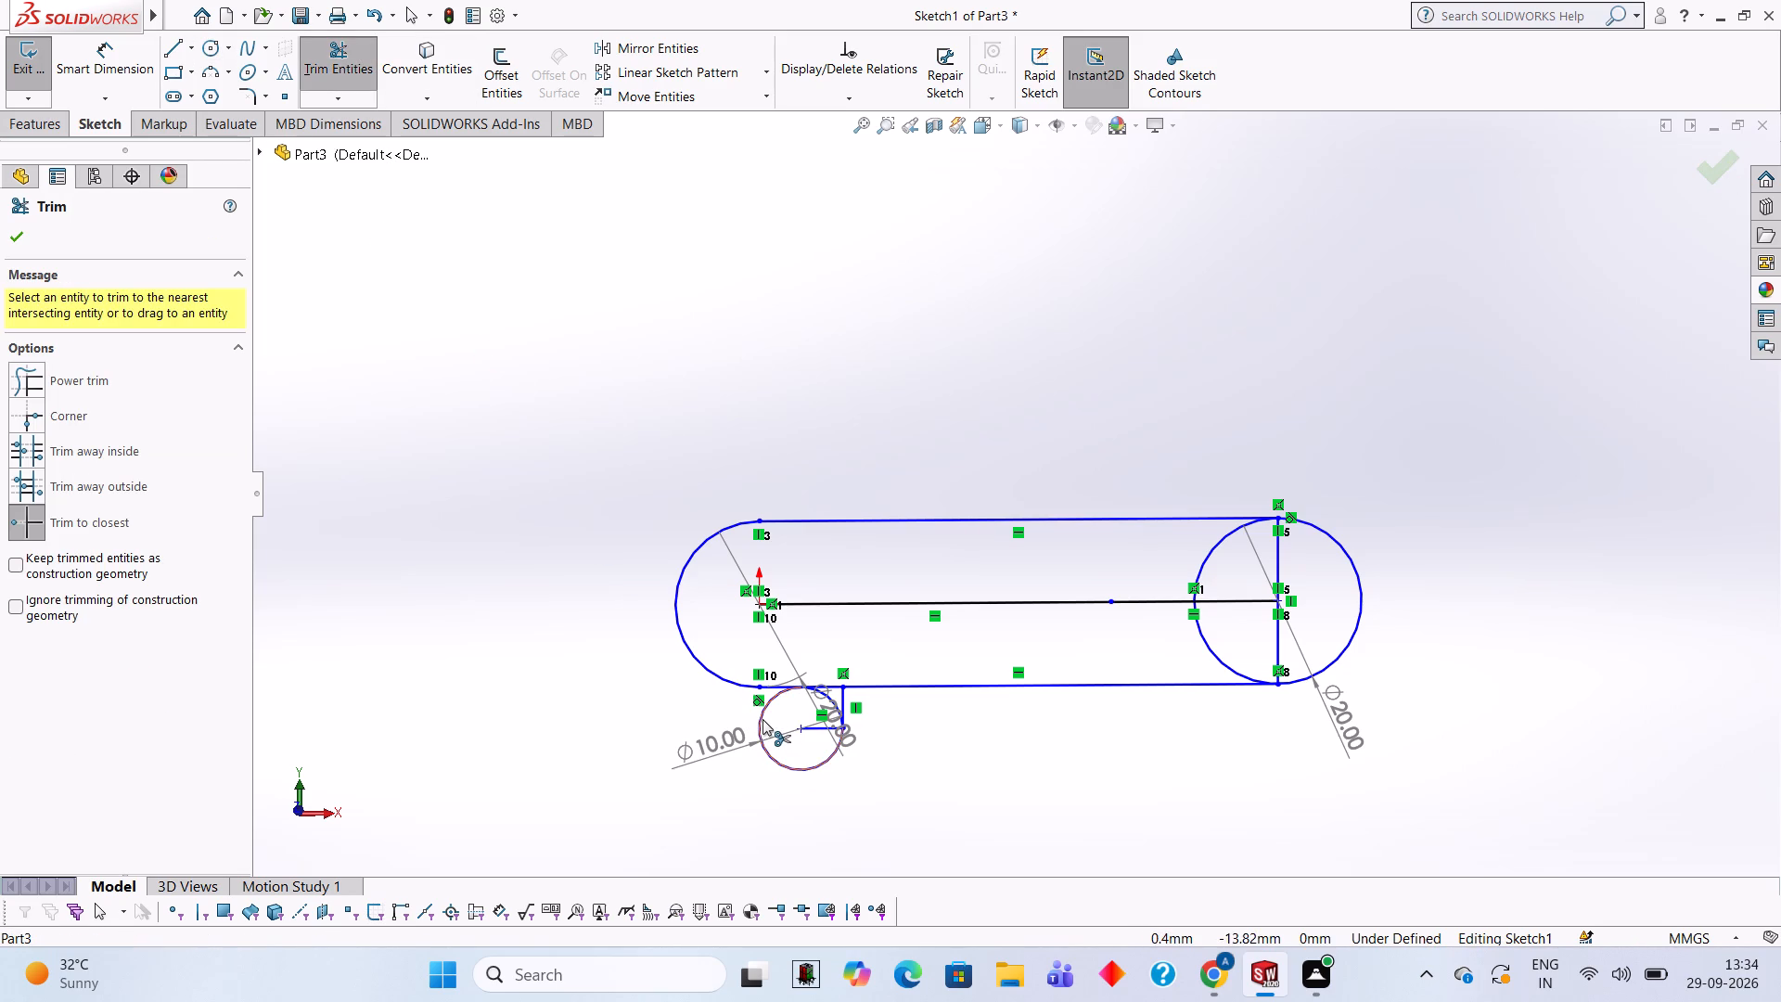
click(823, 729)
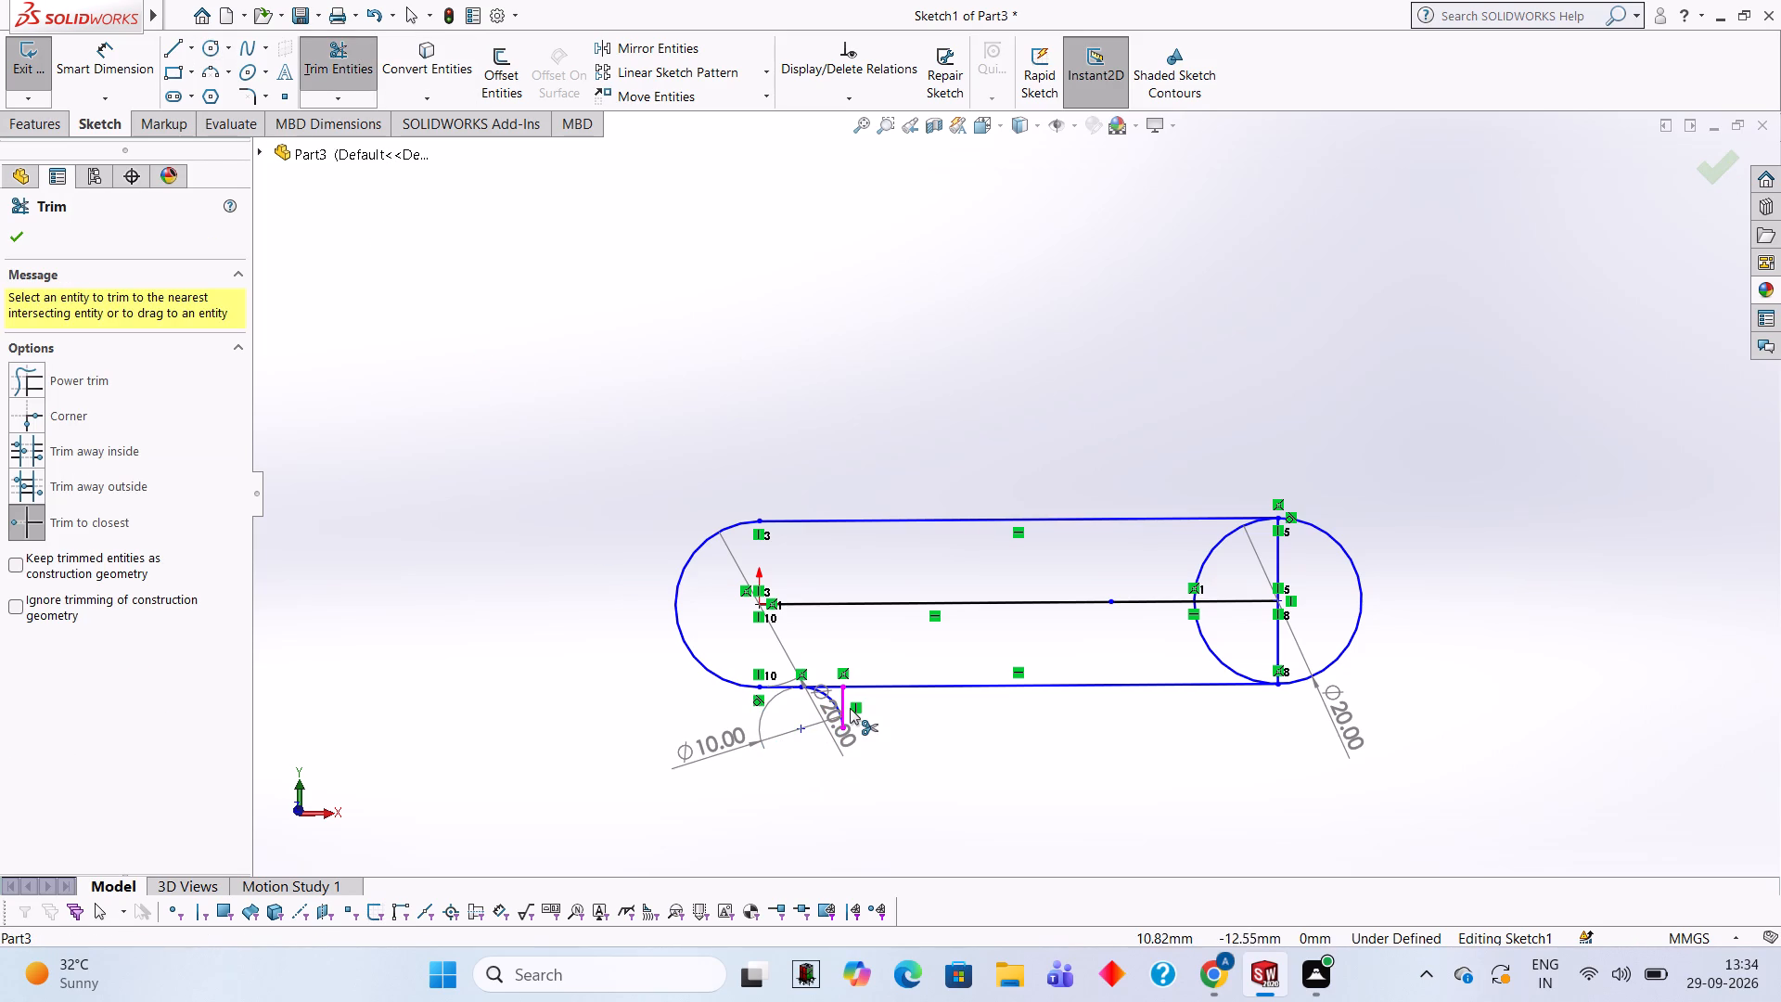
click(844, 704)
Trim the two inner quarter arcs of the 20 mm circle away from the origin and both halves of its vertical line.
click(1216, 549)
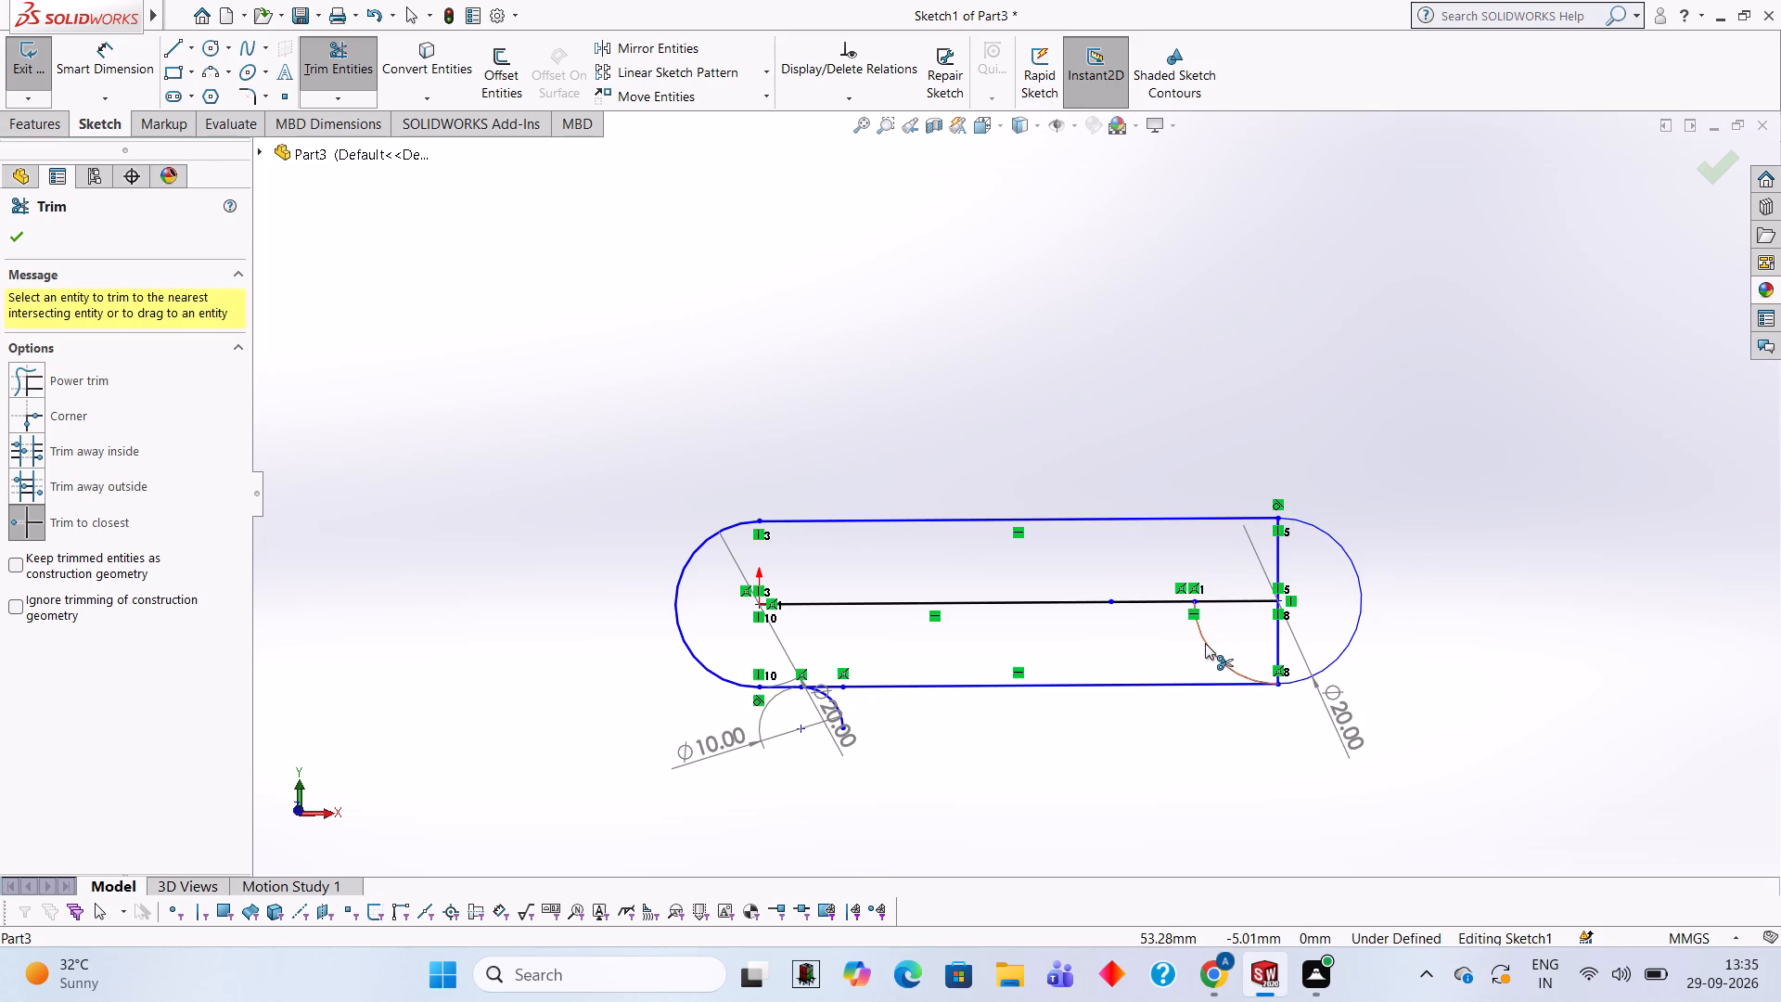
click(1205, 643)
click(1278, 631)
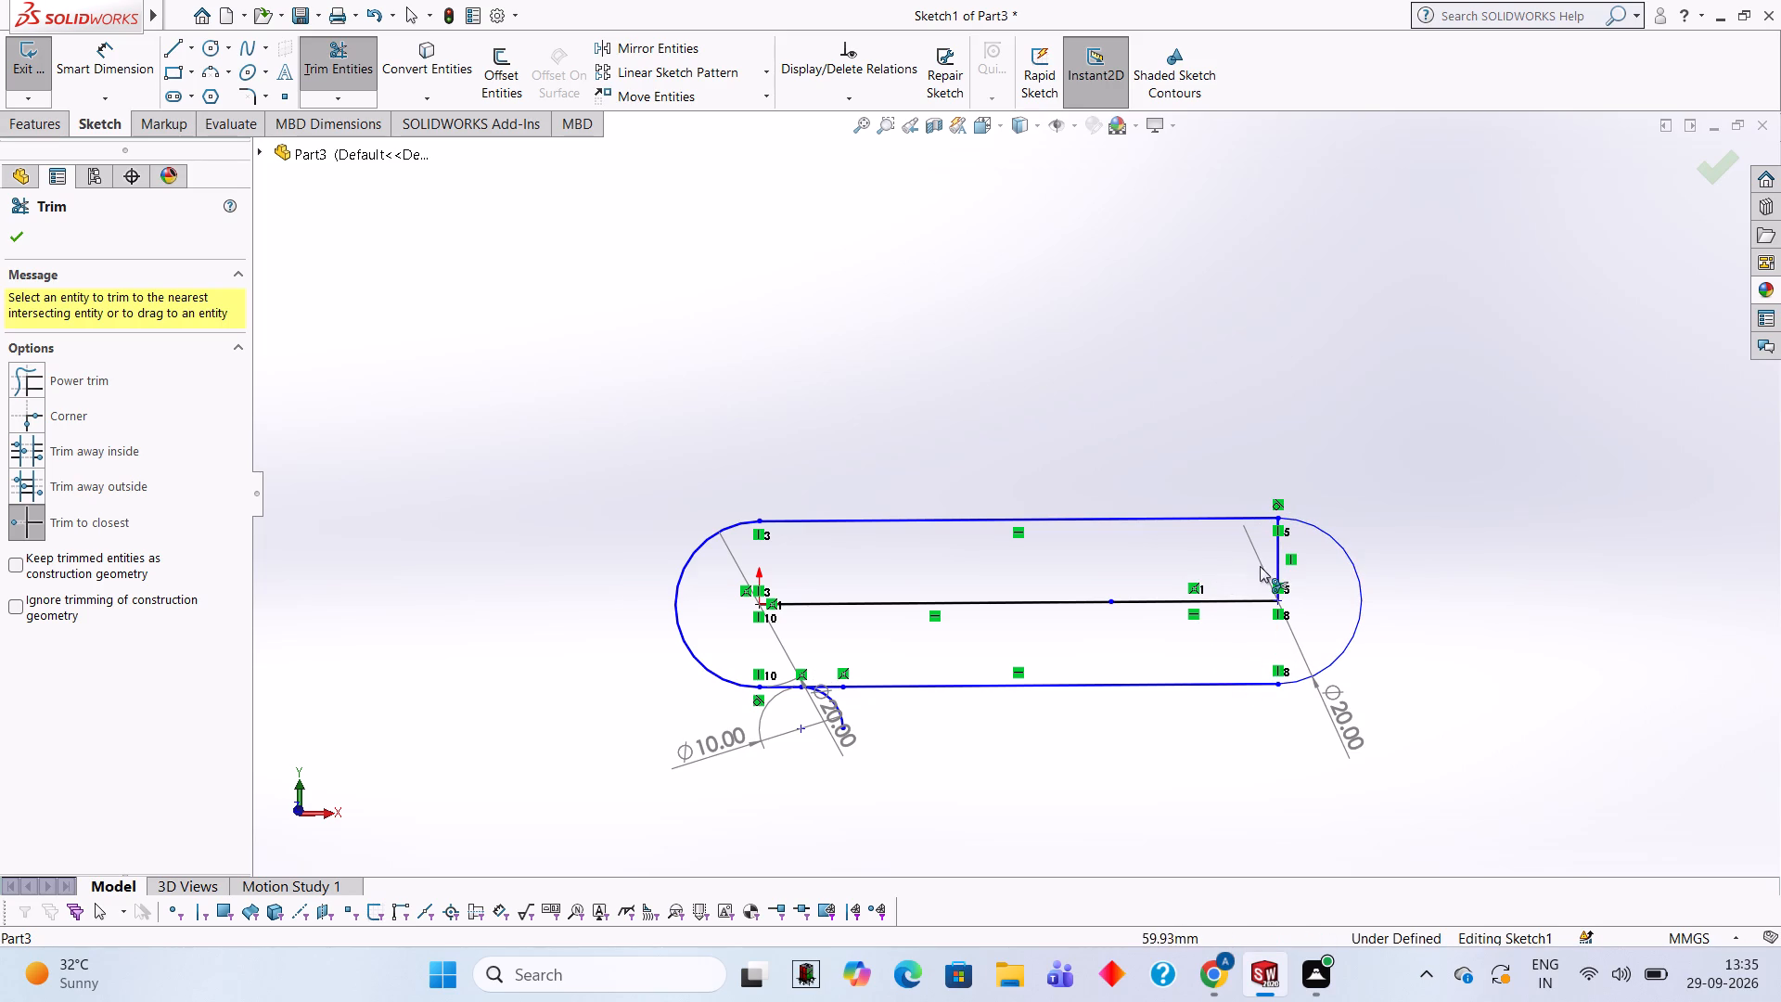
click(1275, 556)
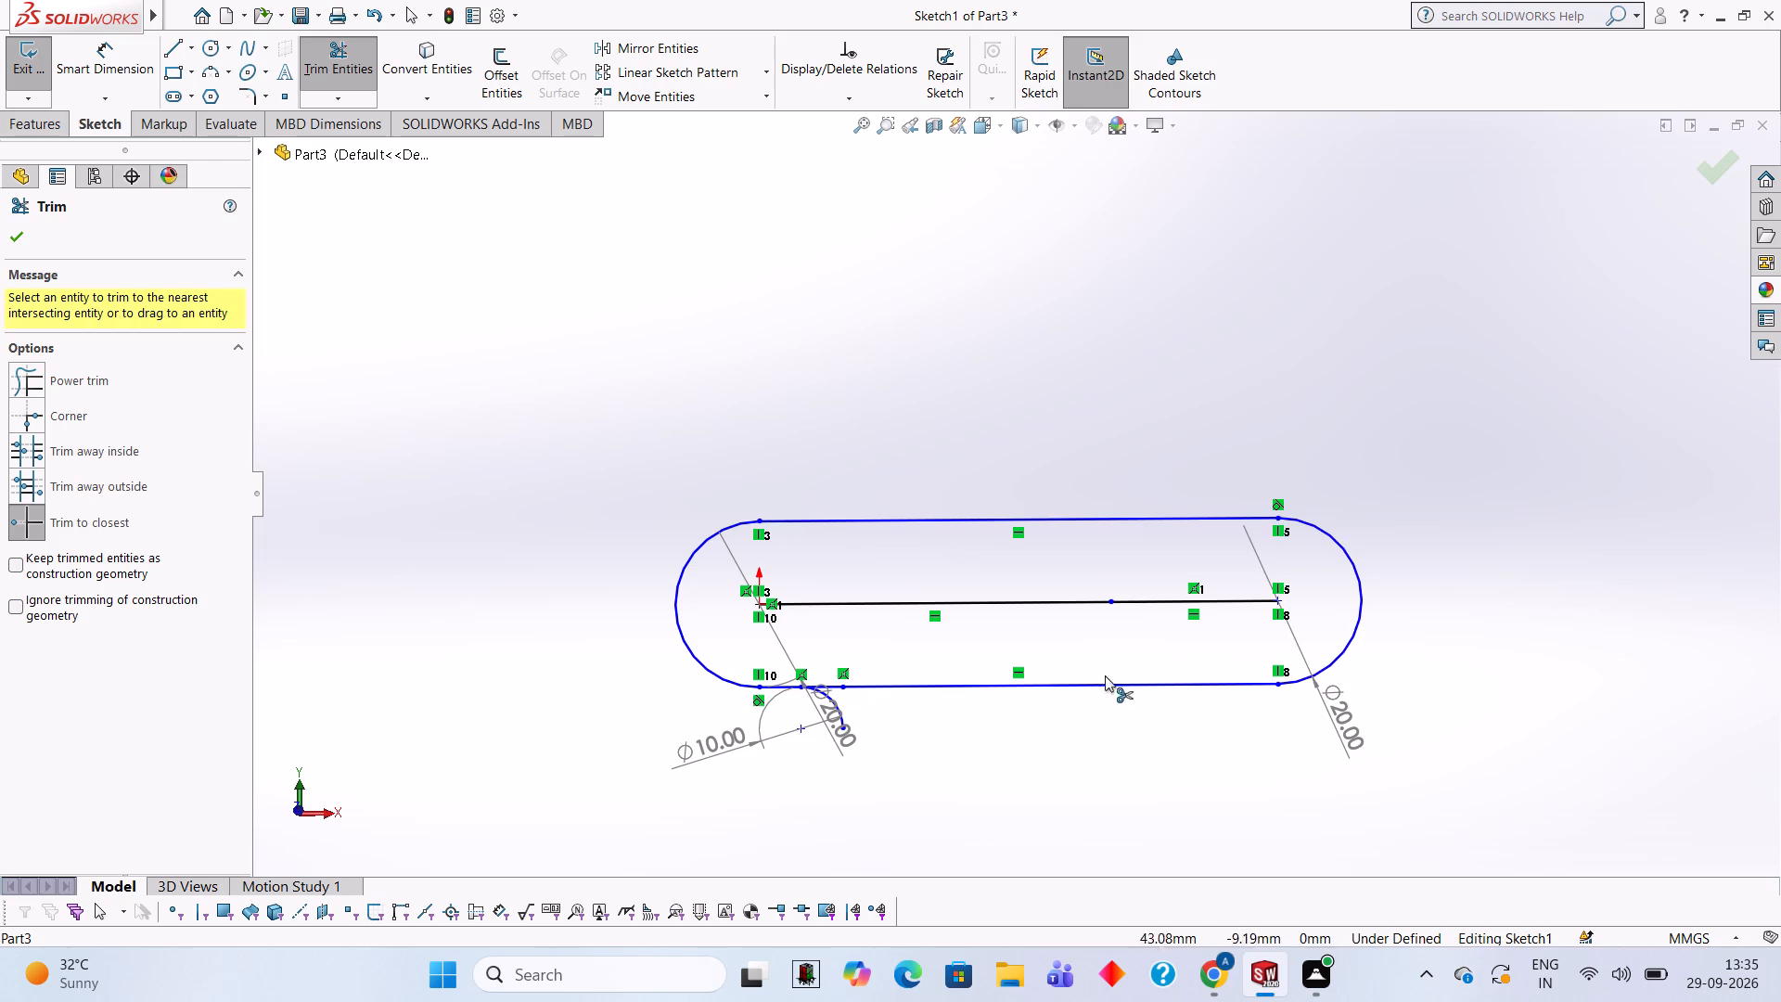
From the small arc's corner on the lower edge, draw connected lines 10 mm down, 7 mm away from the origin, and back up to the edge.
scroll(1227, 755, up, 2)
scroll(1217, 740, down, 1)
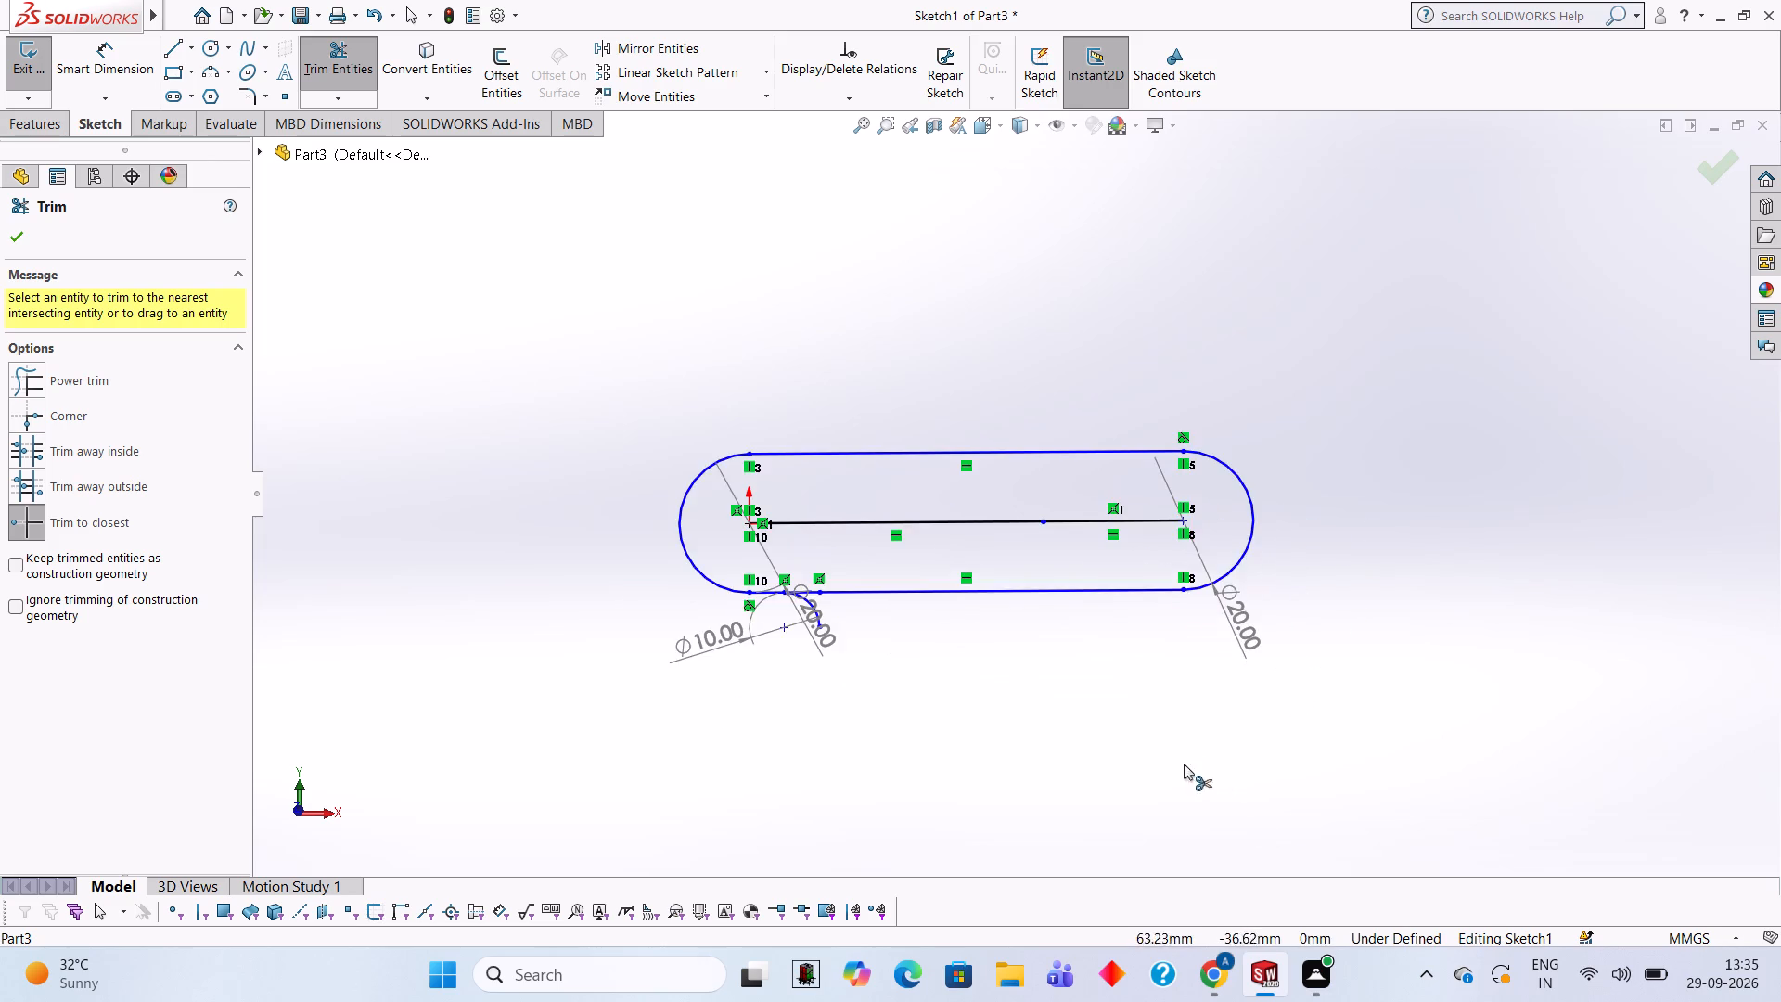
scroll(1145, 706, down, 1)
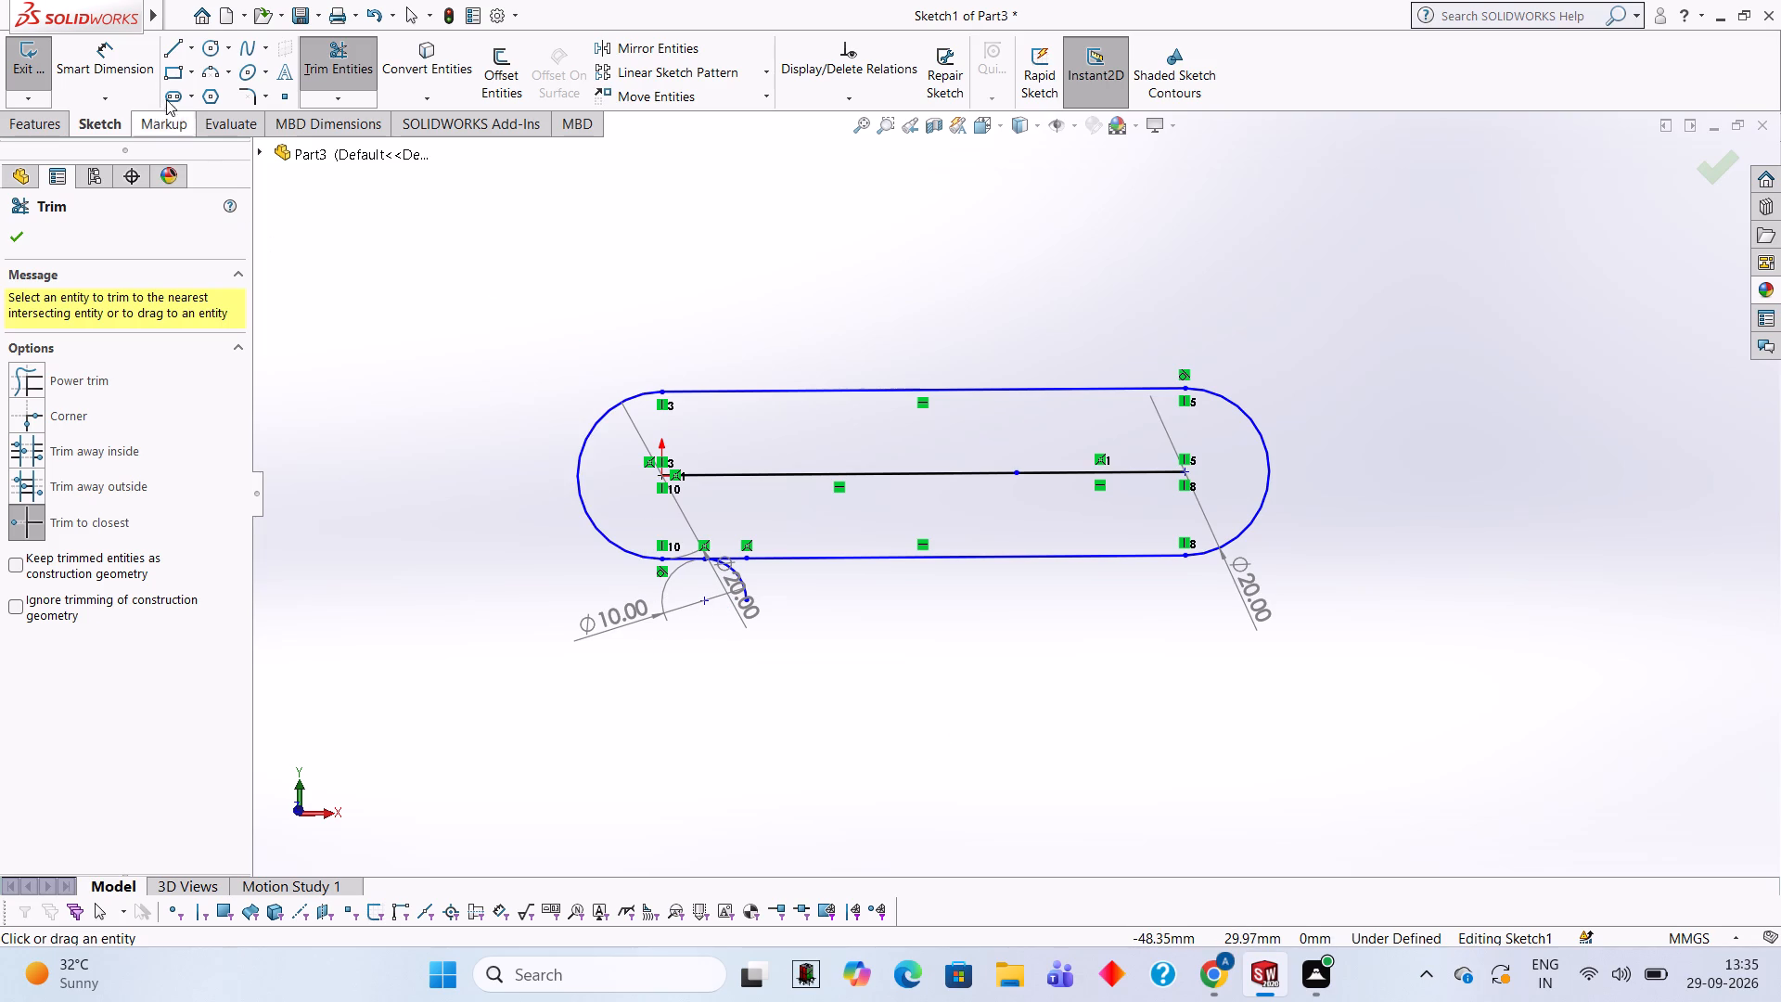
click(500, 208)
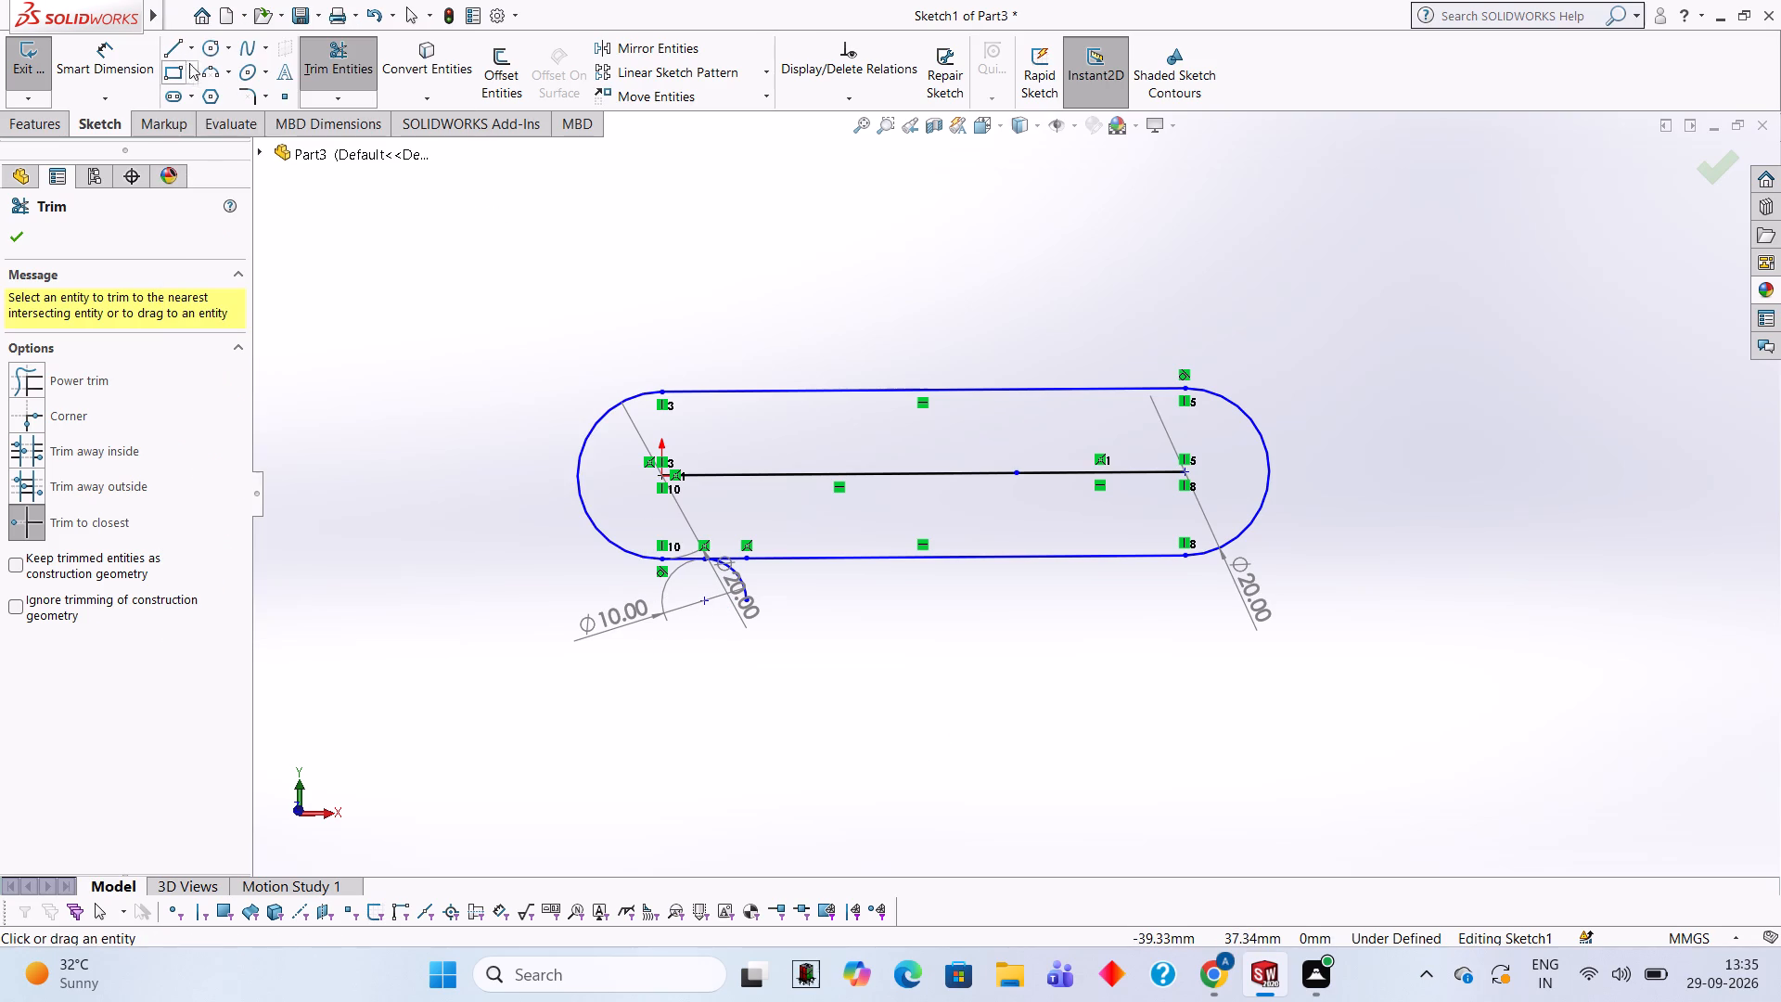
click(173, 42)
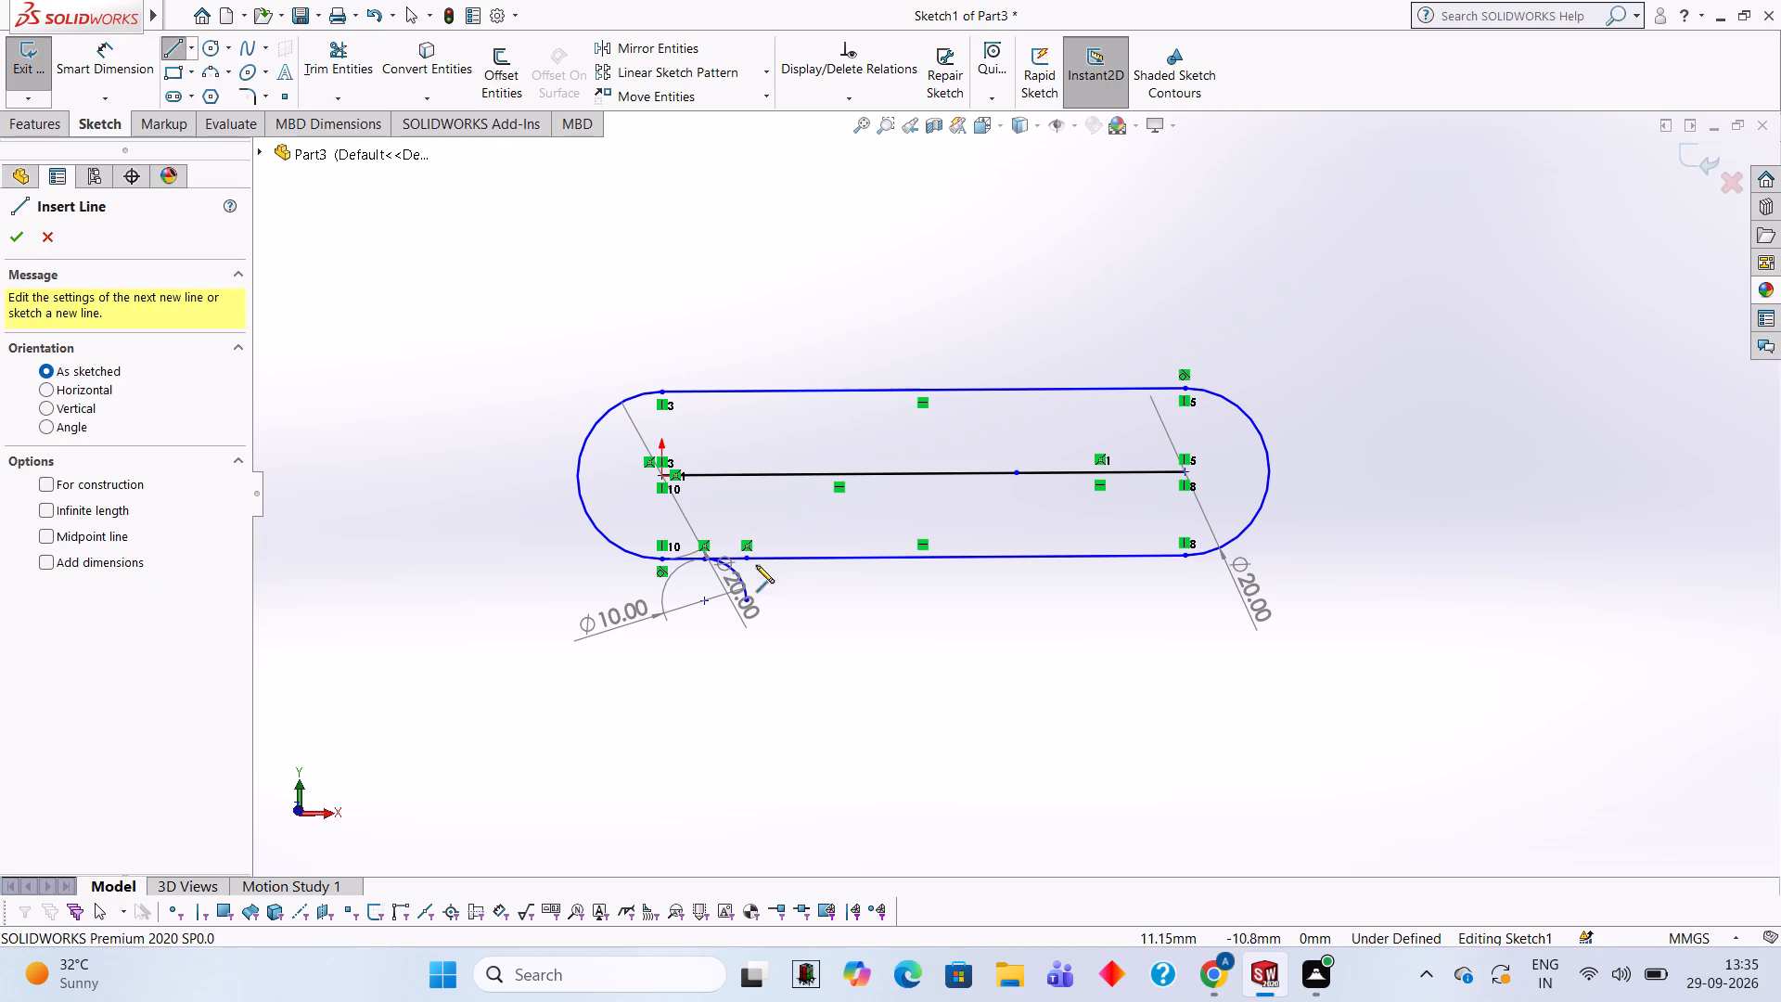
click(744, 555)
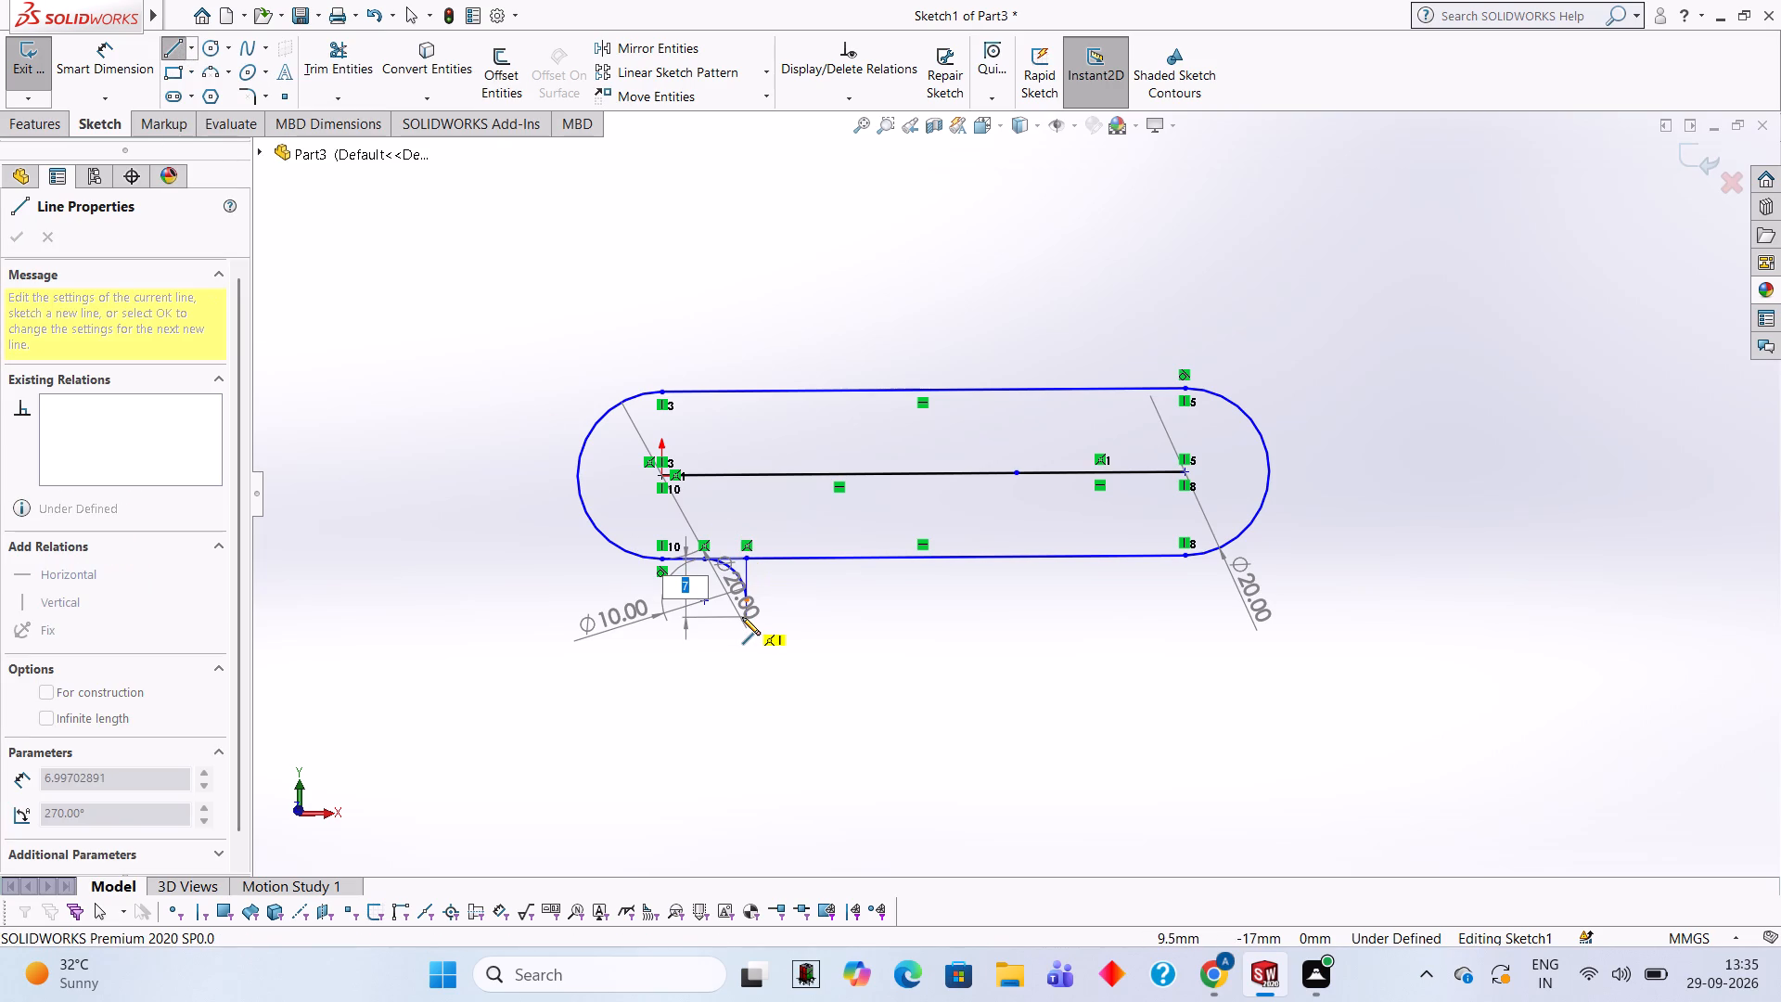
text(10)
key(Return)
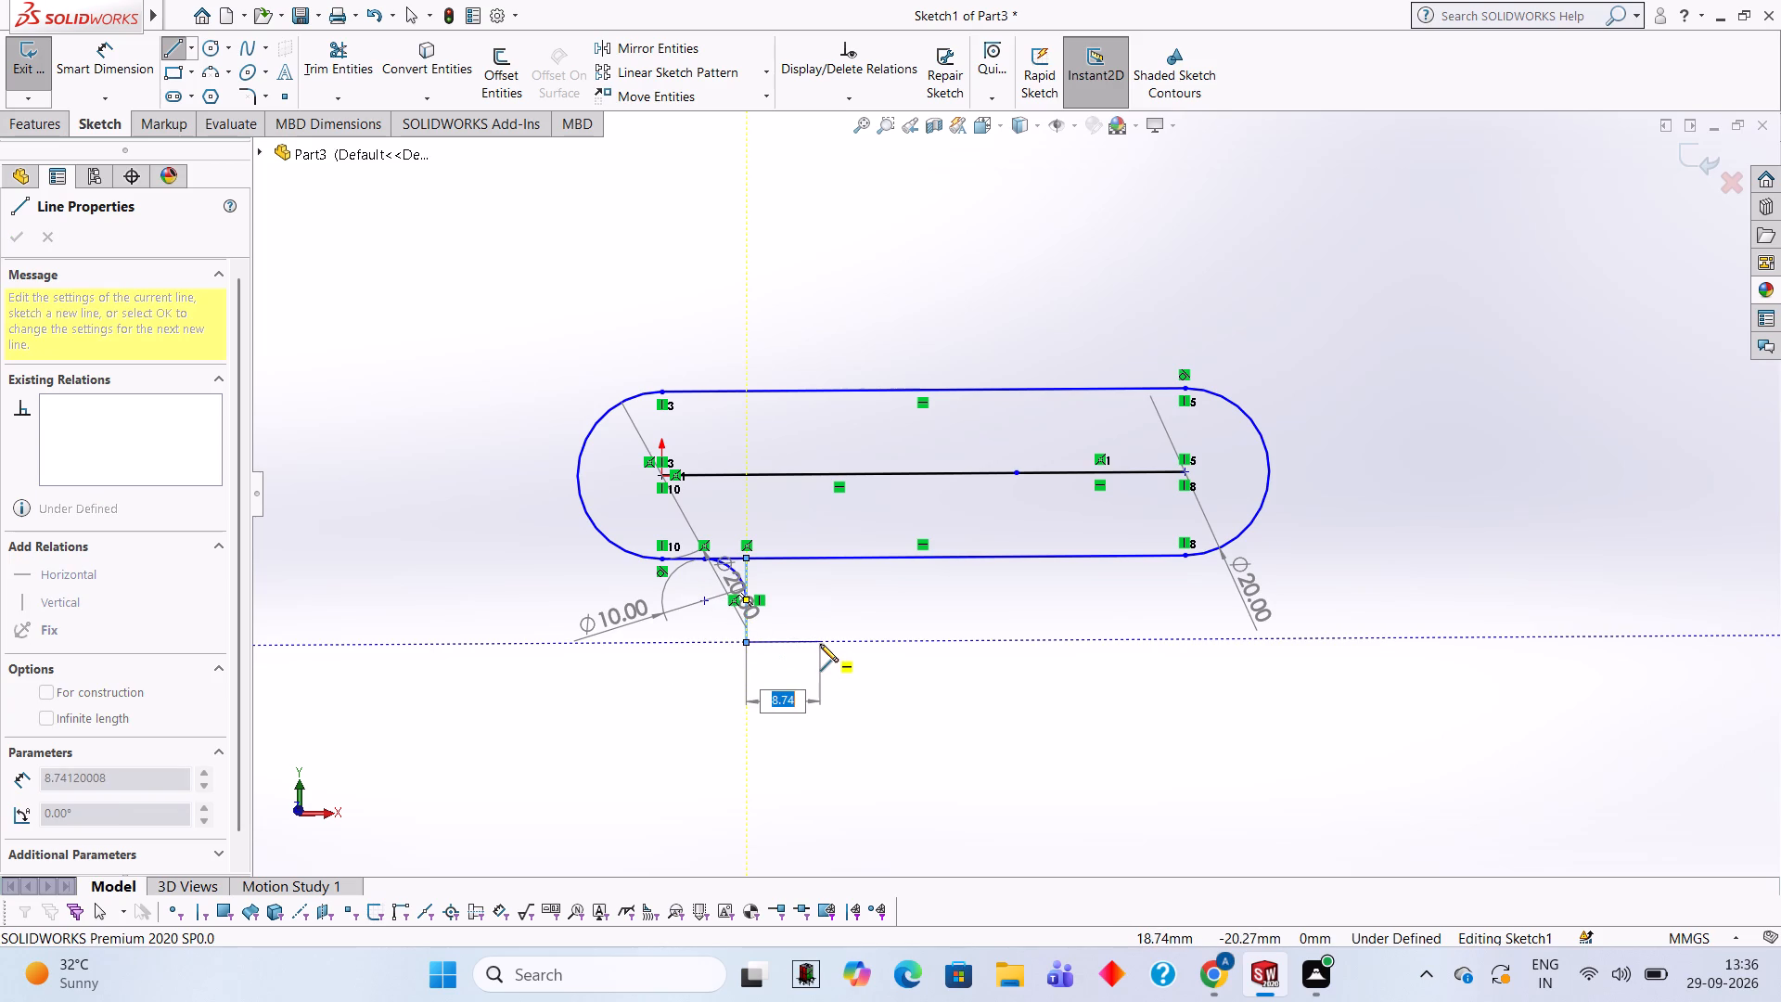
key(7)
key(Return)
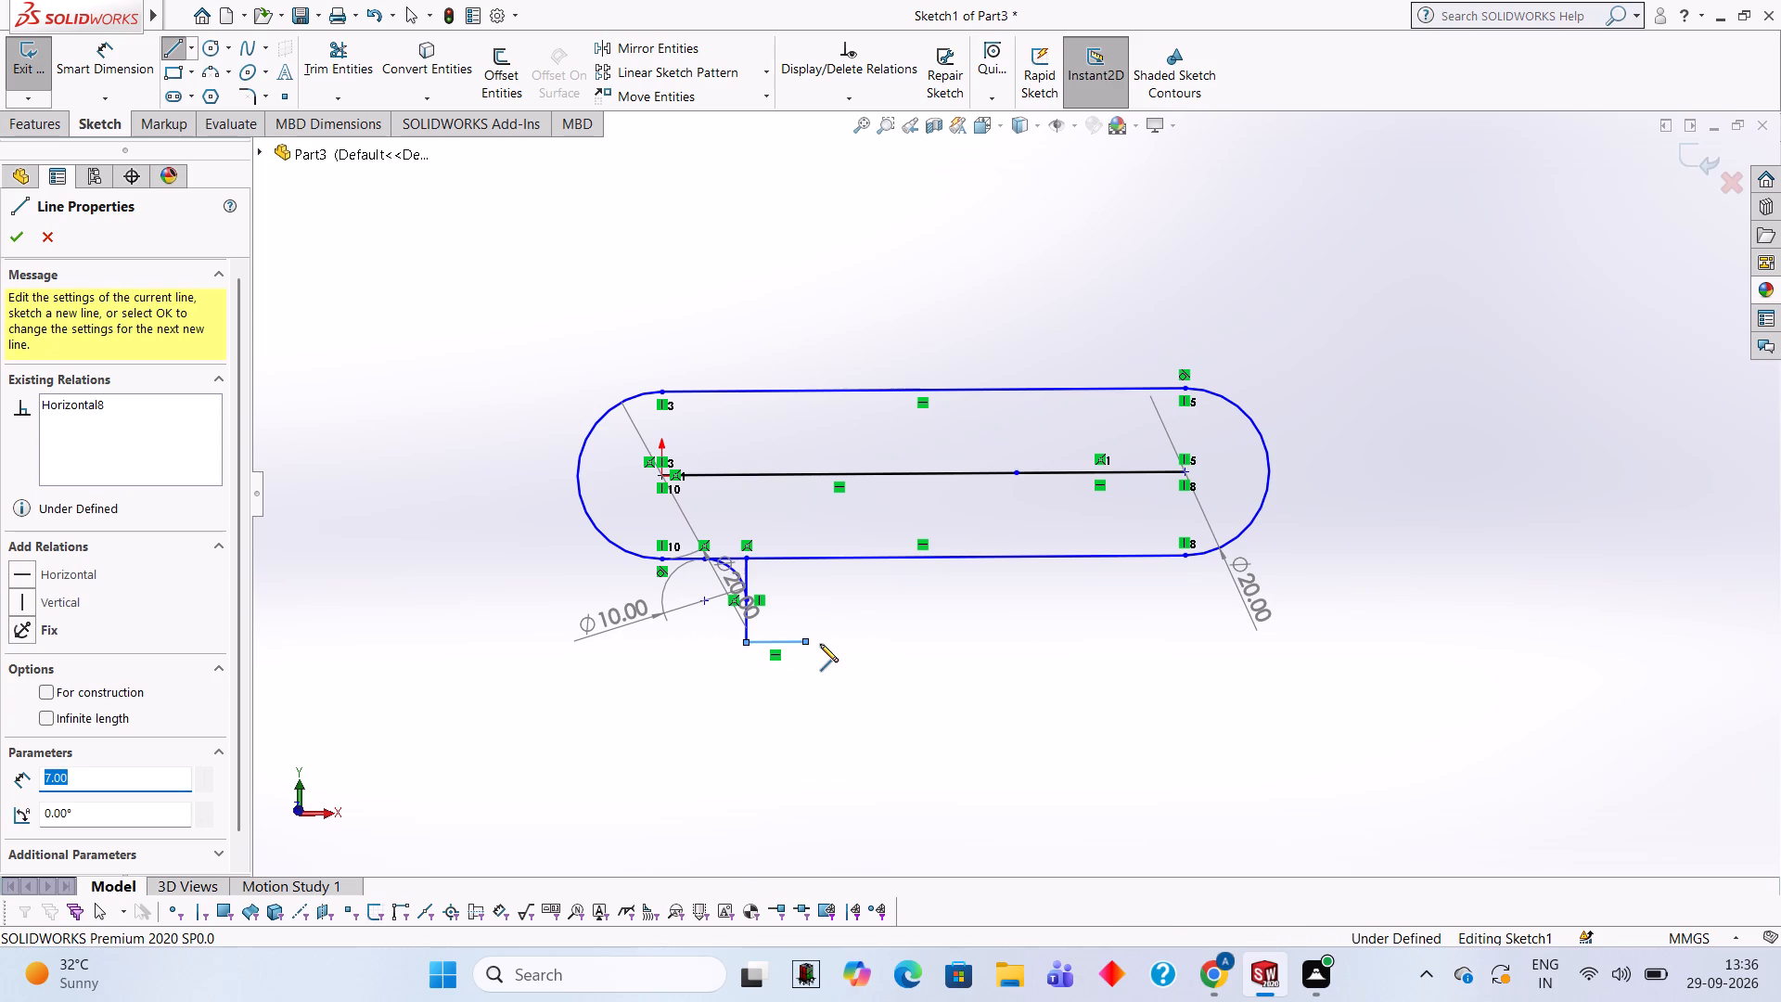
click(808, 558)
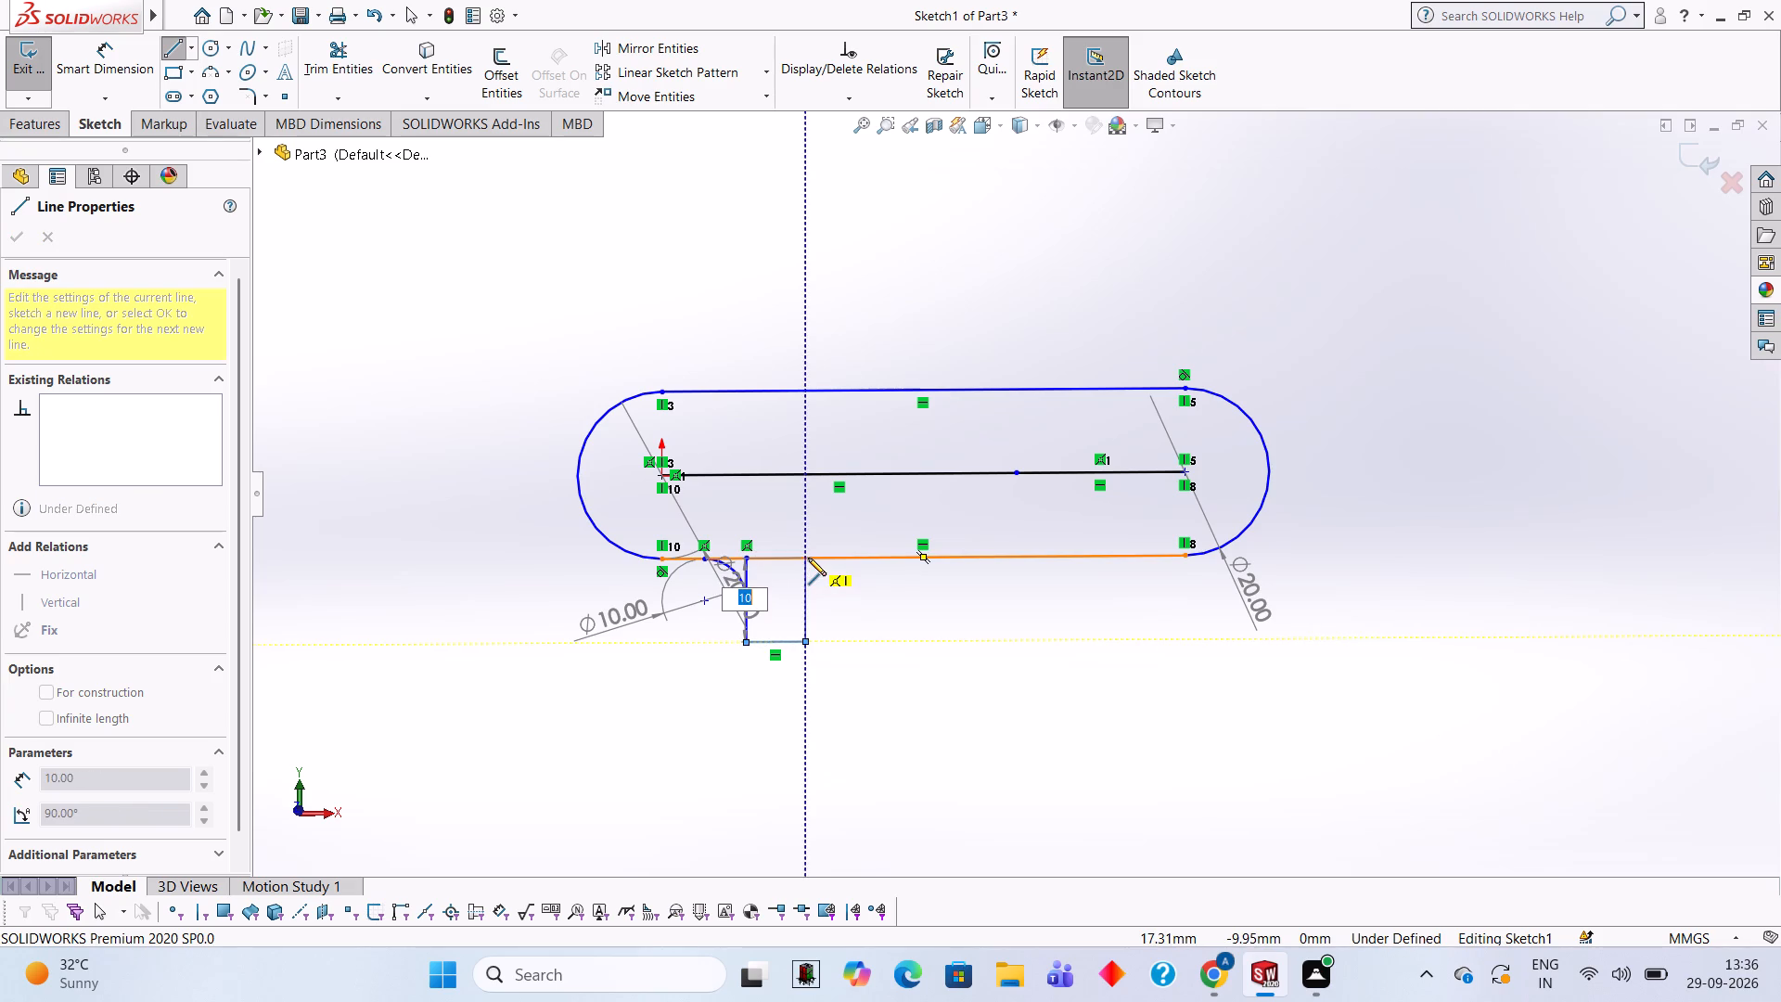
Trim the lower-edge segments across the 7 mm leg's opening and beside the small arc, plus the leg's vertical portion above the arc's end.
click(340, 63)
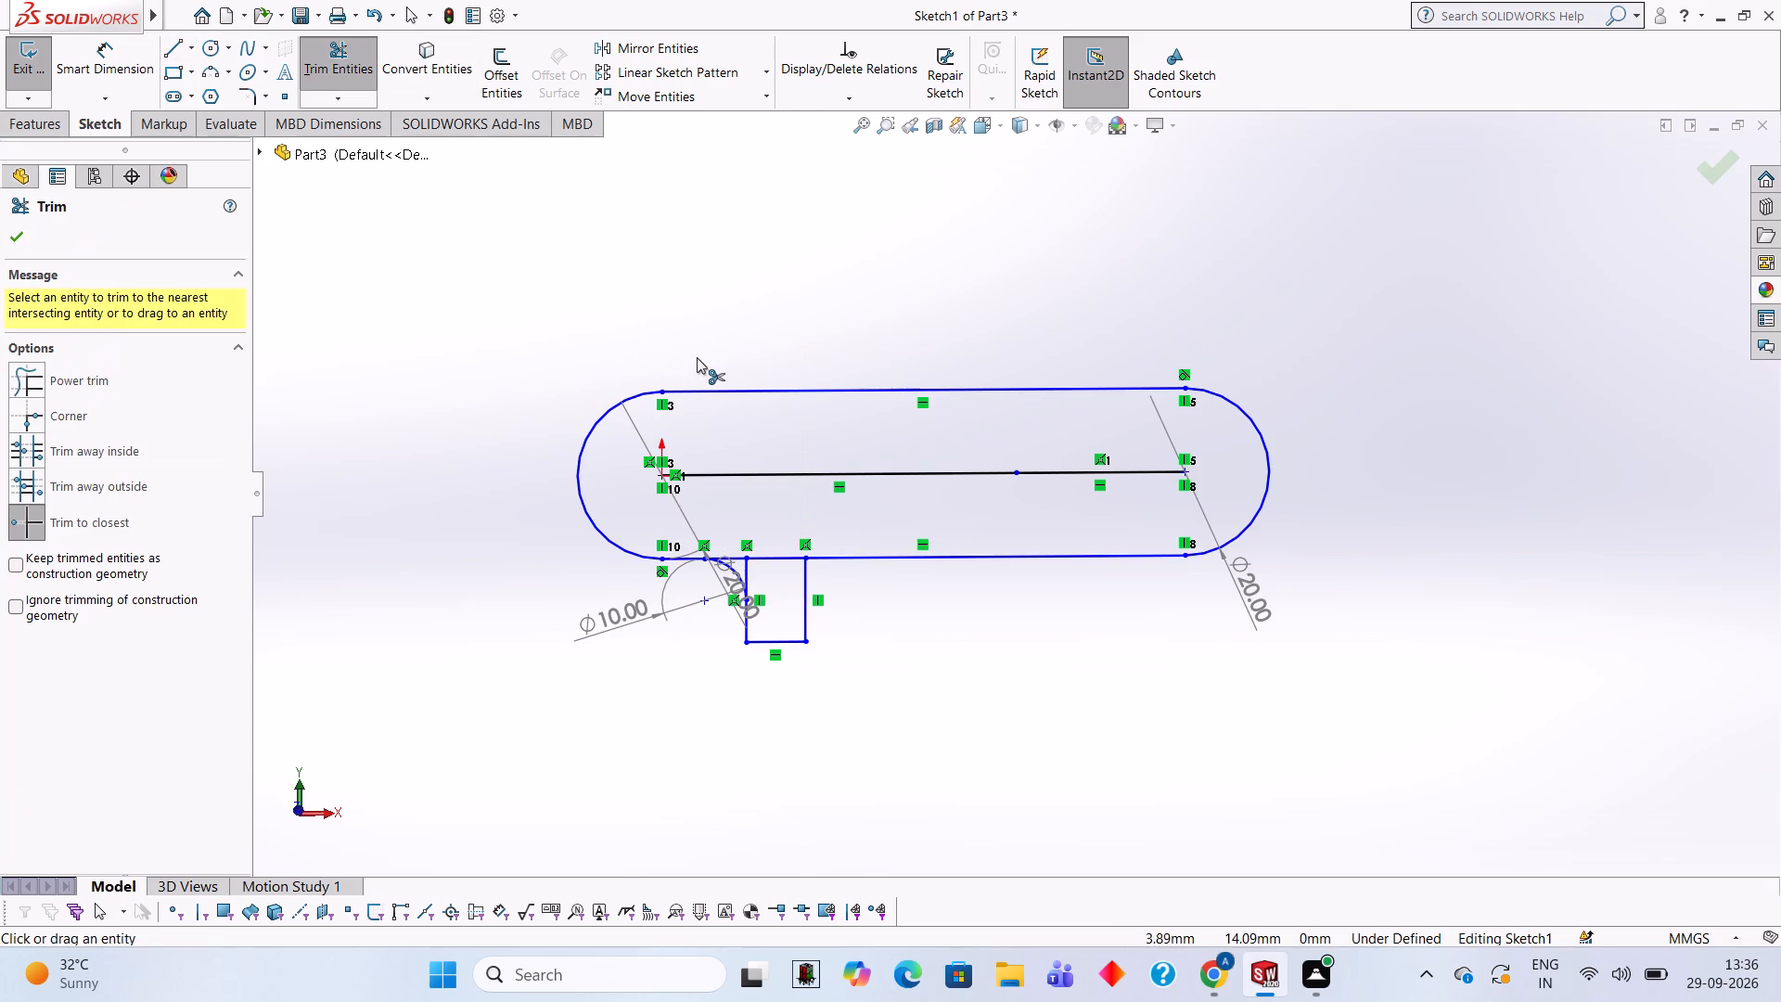
click(763, 556)
scroll(735, 556, down, 3)
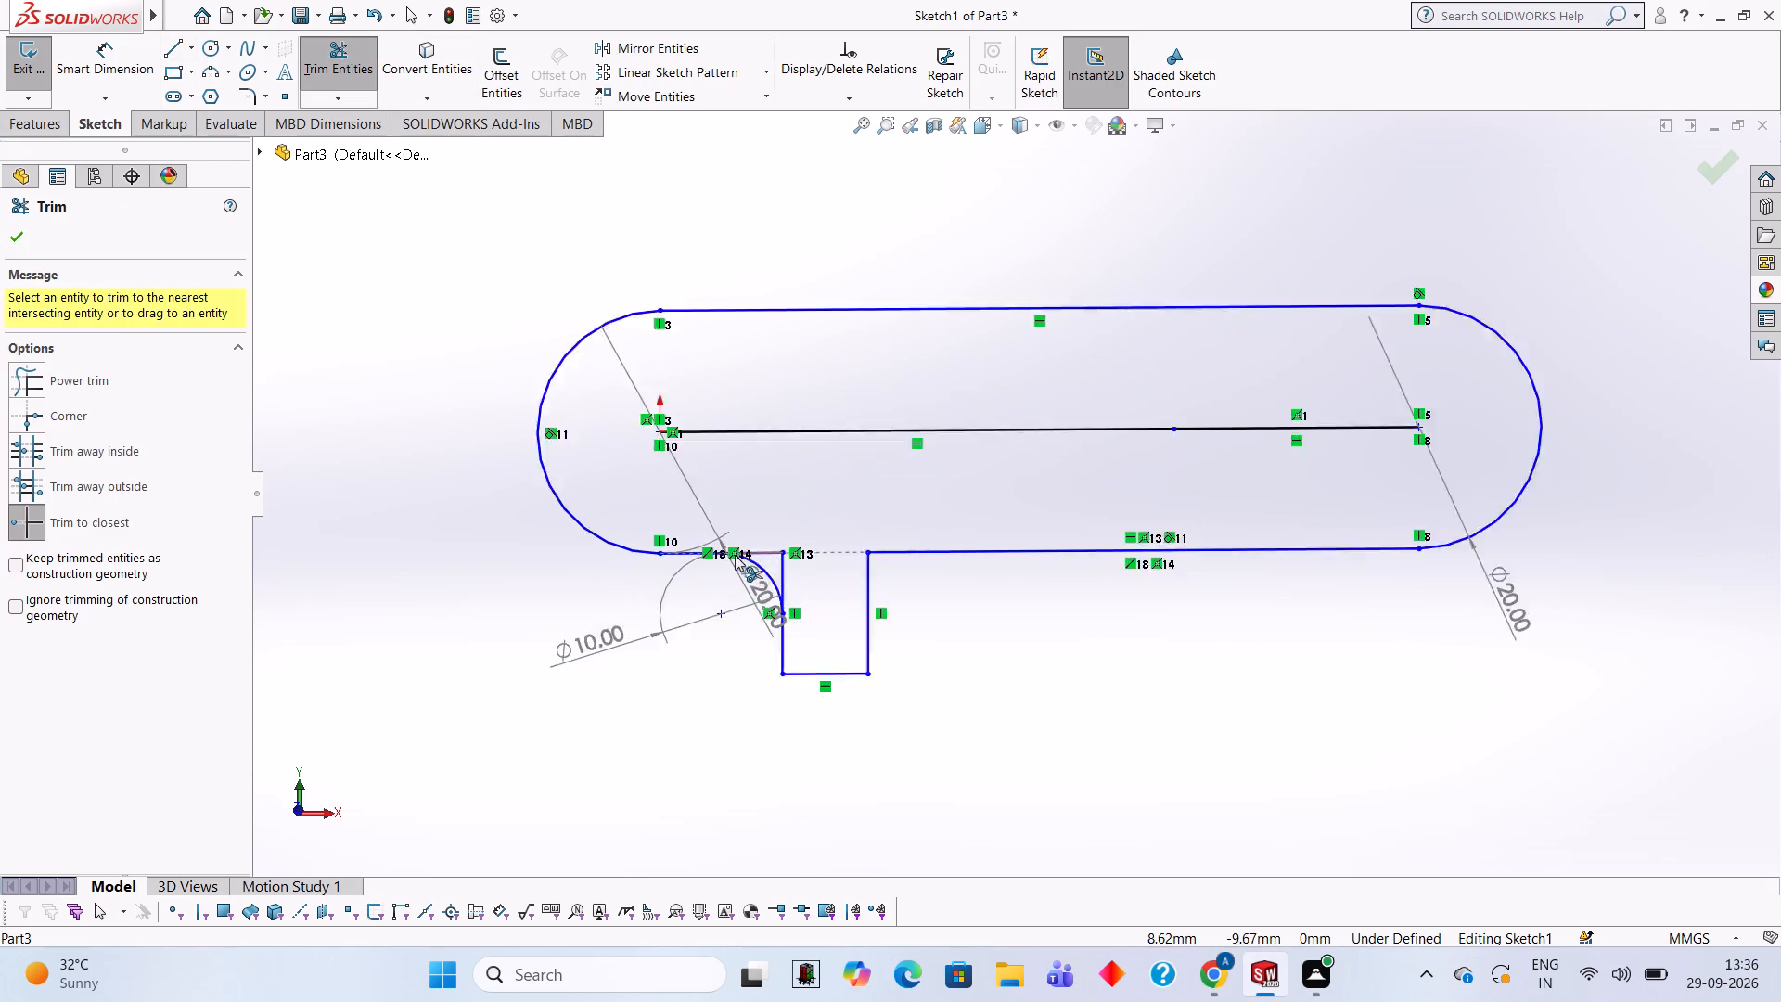
scroll(735, 555, down, 2)
click(839, 536)
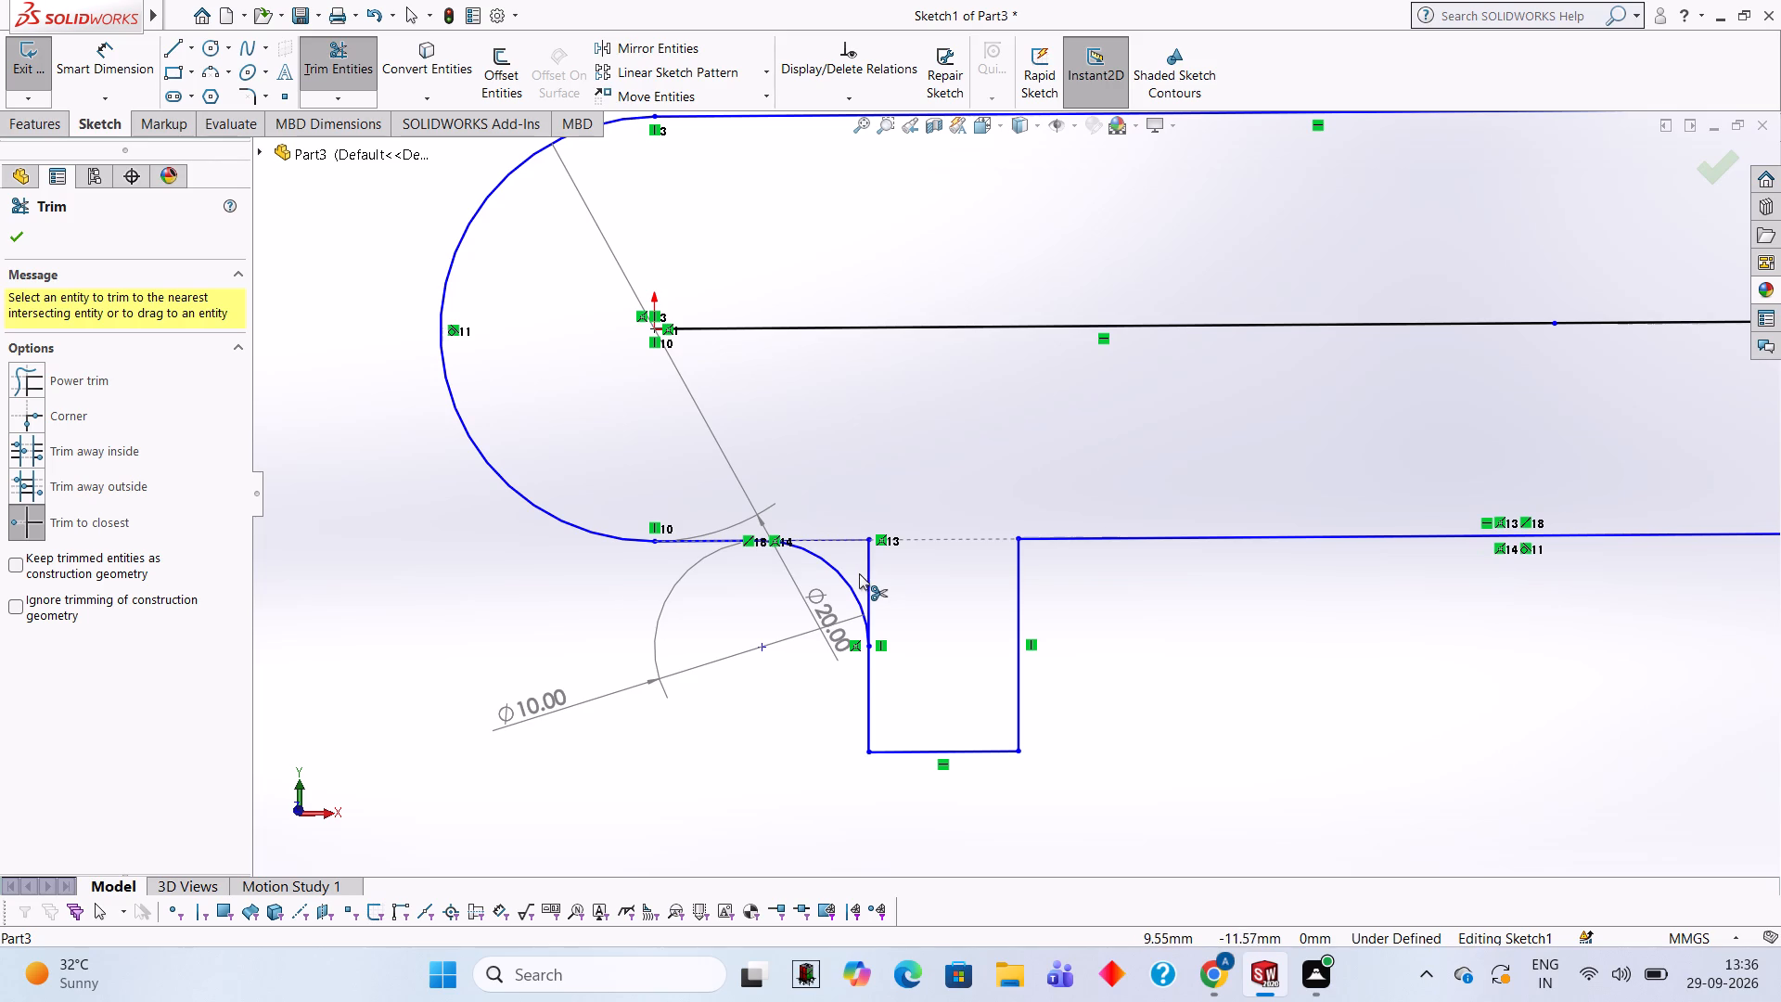
click(866, 576)
Remove both segments of the horizontal centre line inside the slot outline.
scroll(898, 546, up, 4)
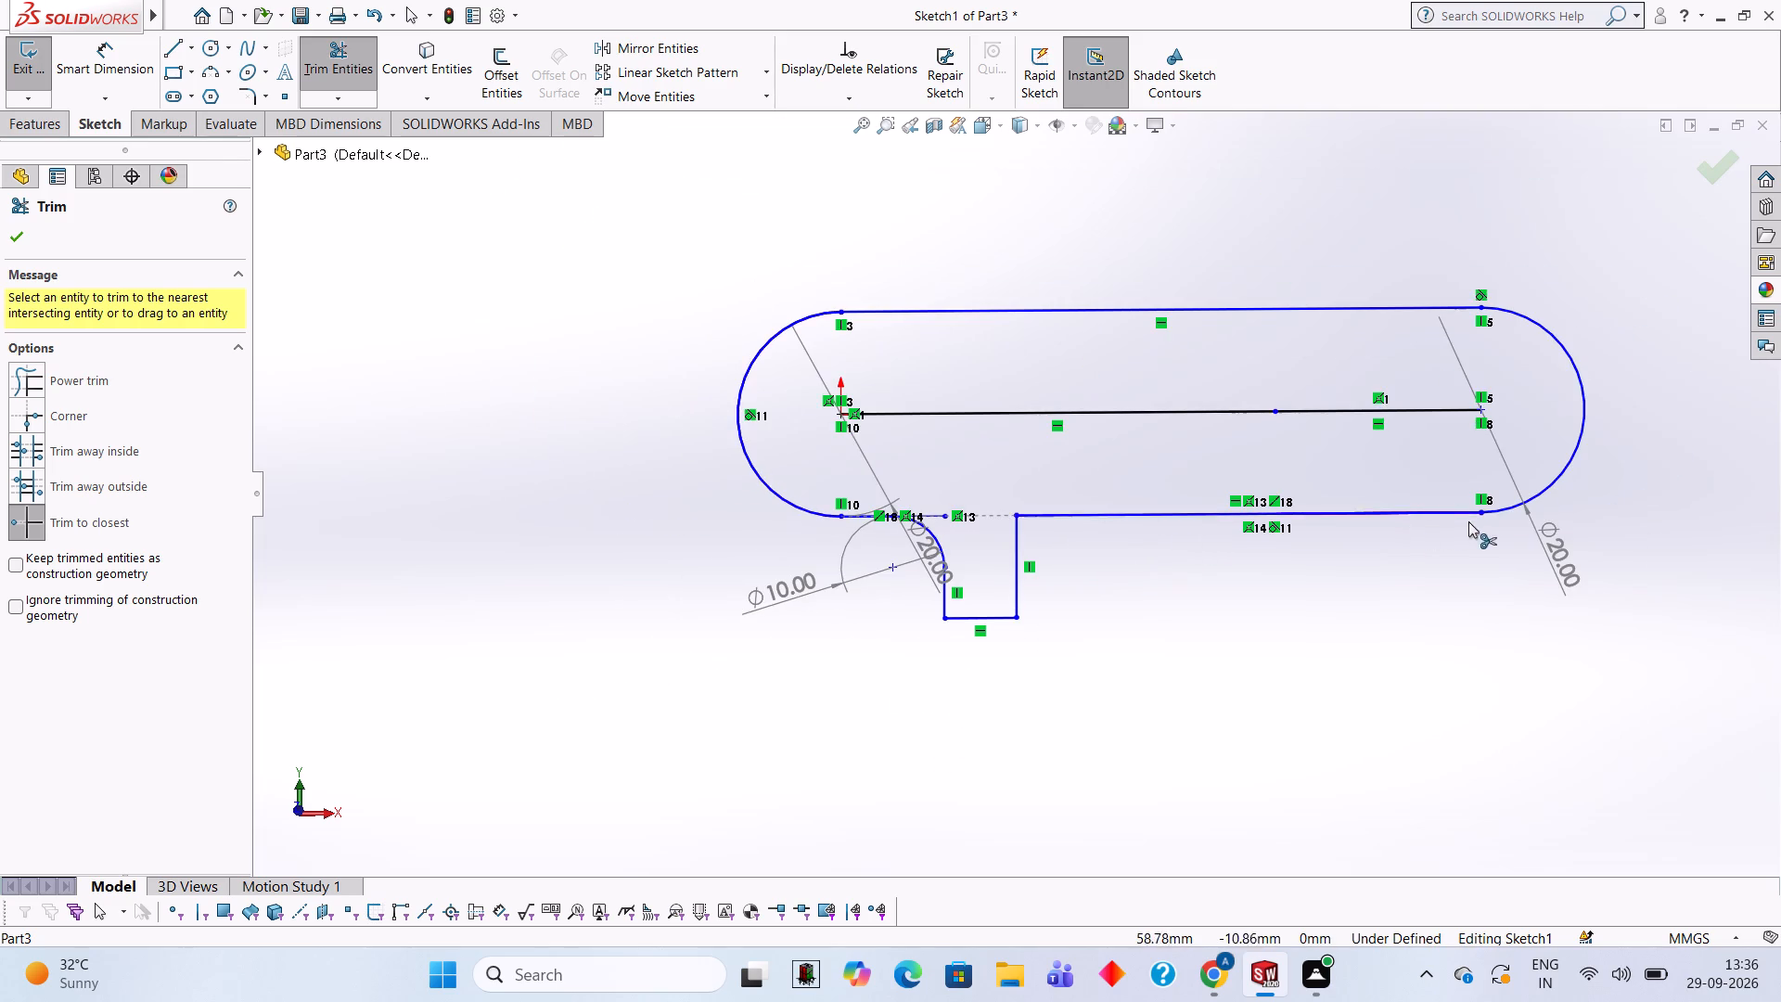
scroll(1472, 509, up, 2)
scroll(1540, 443, down, 2)
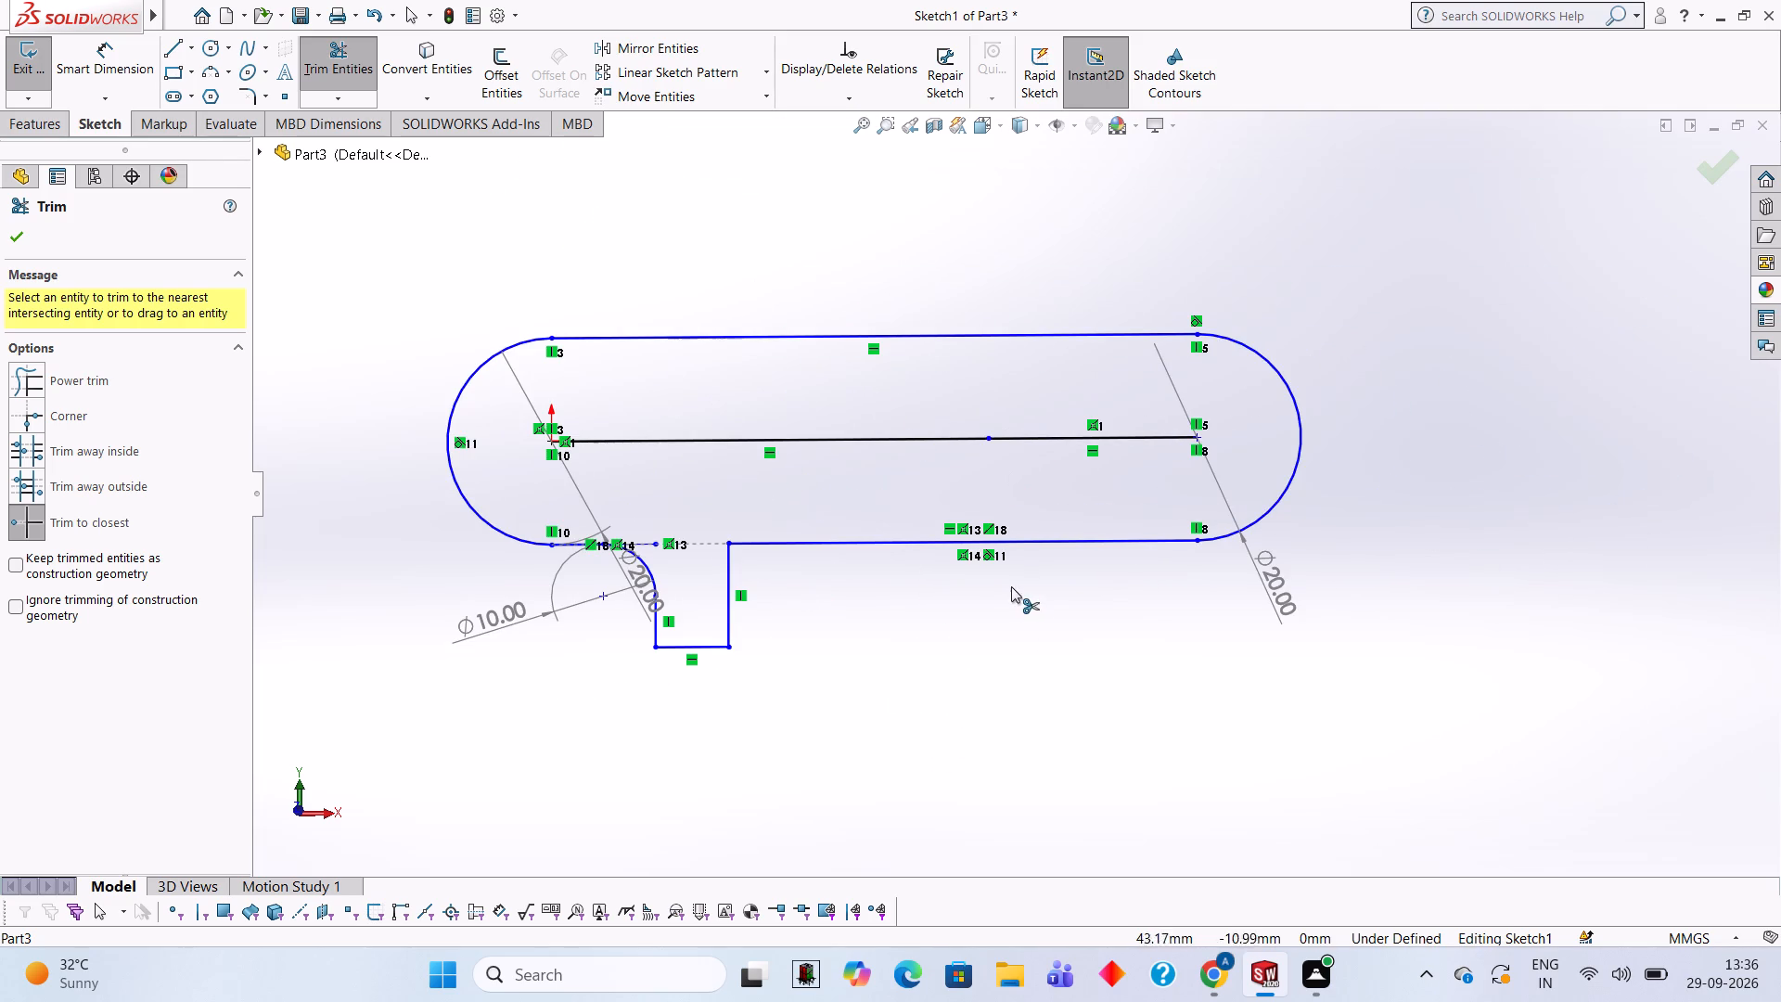
click(903, 443)
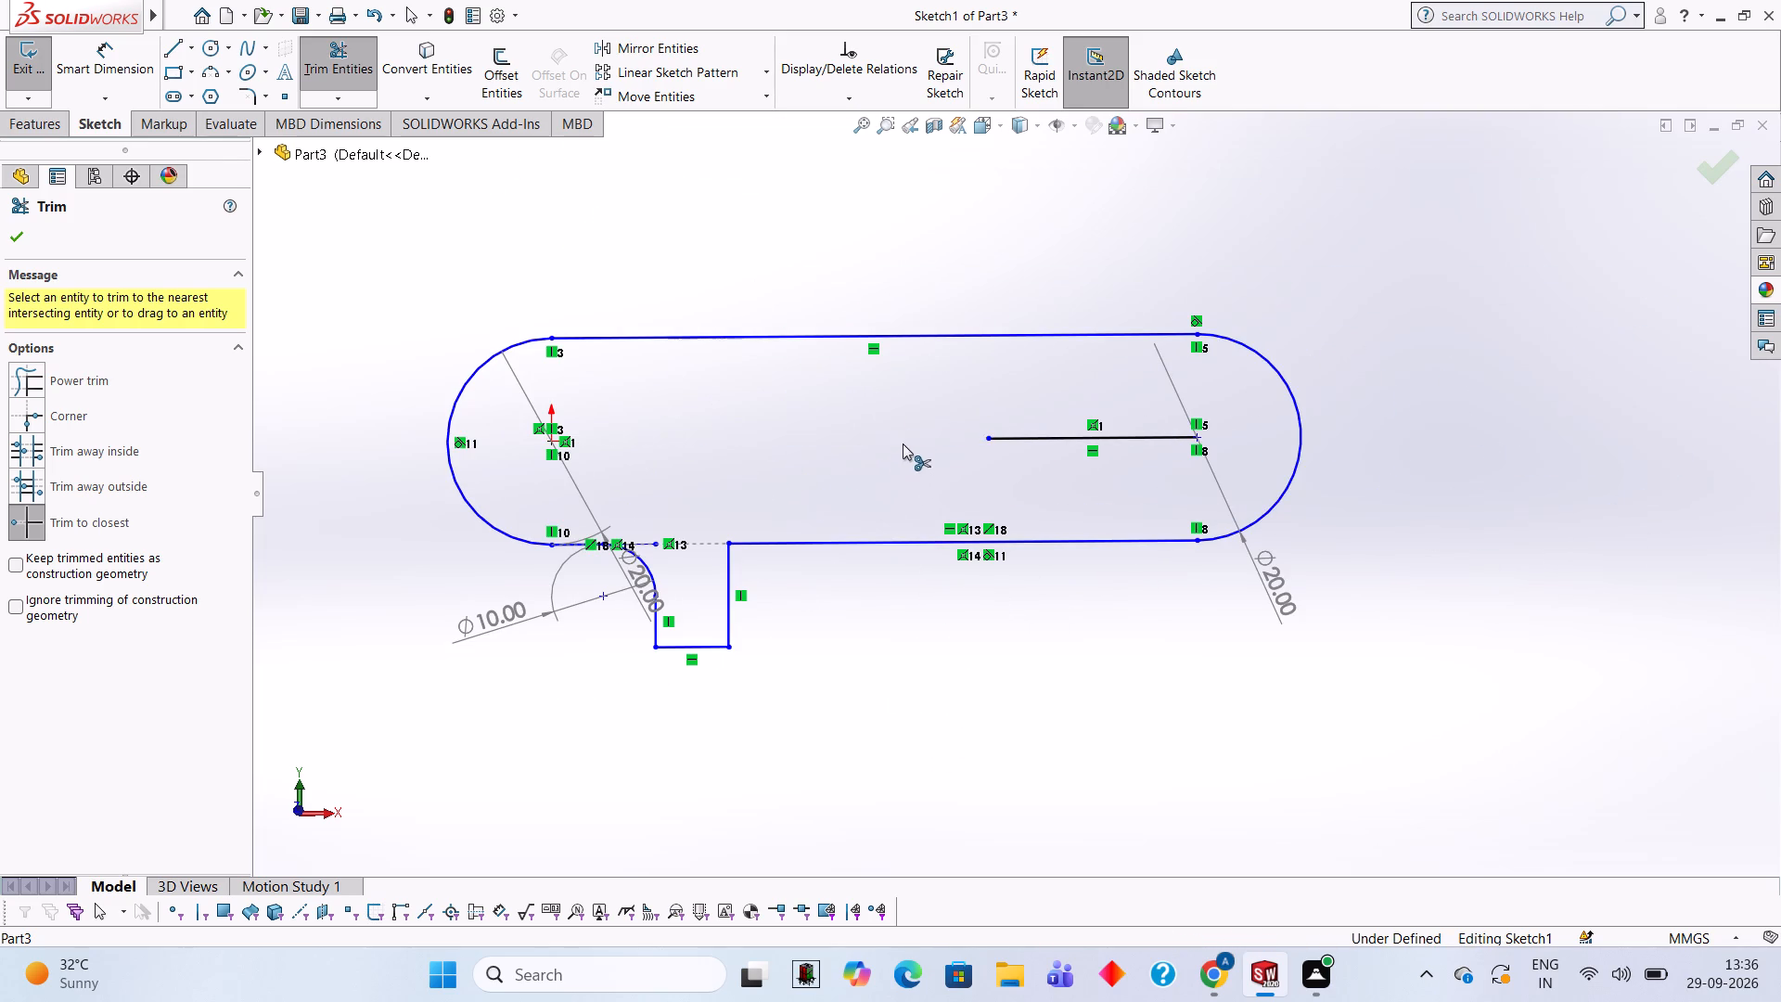
click(1027, 442)
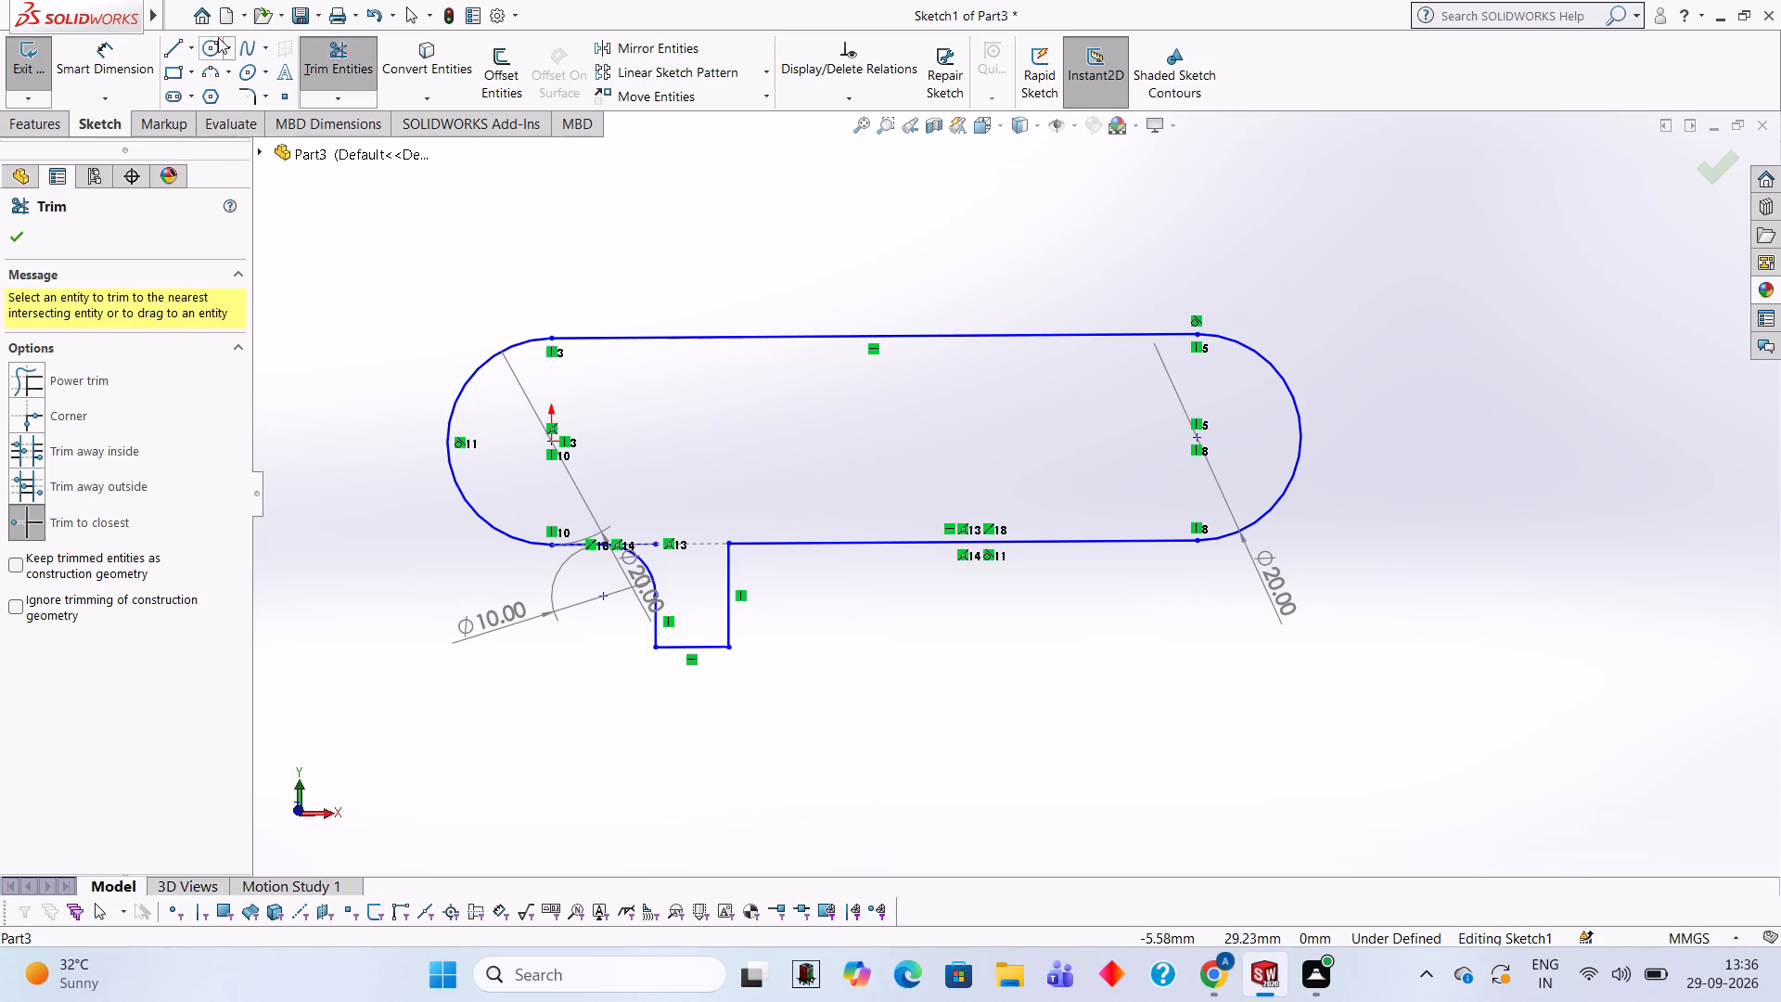
From the lower edge's end away from the origin, draw connected lines 10 mm inward along it, 5 mm down and 5 mm back outward.
click(173, 45)
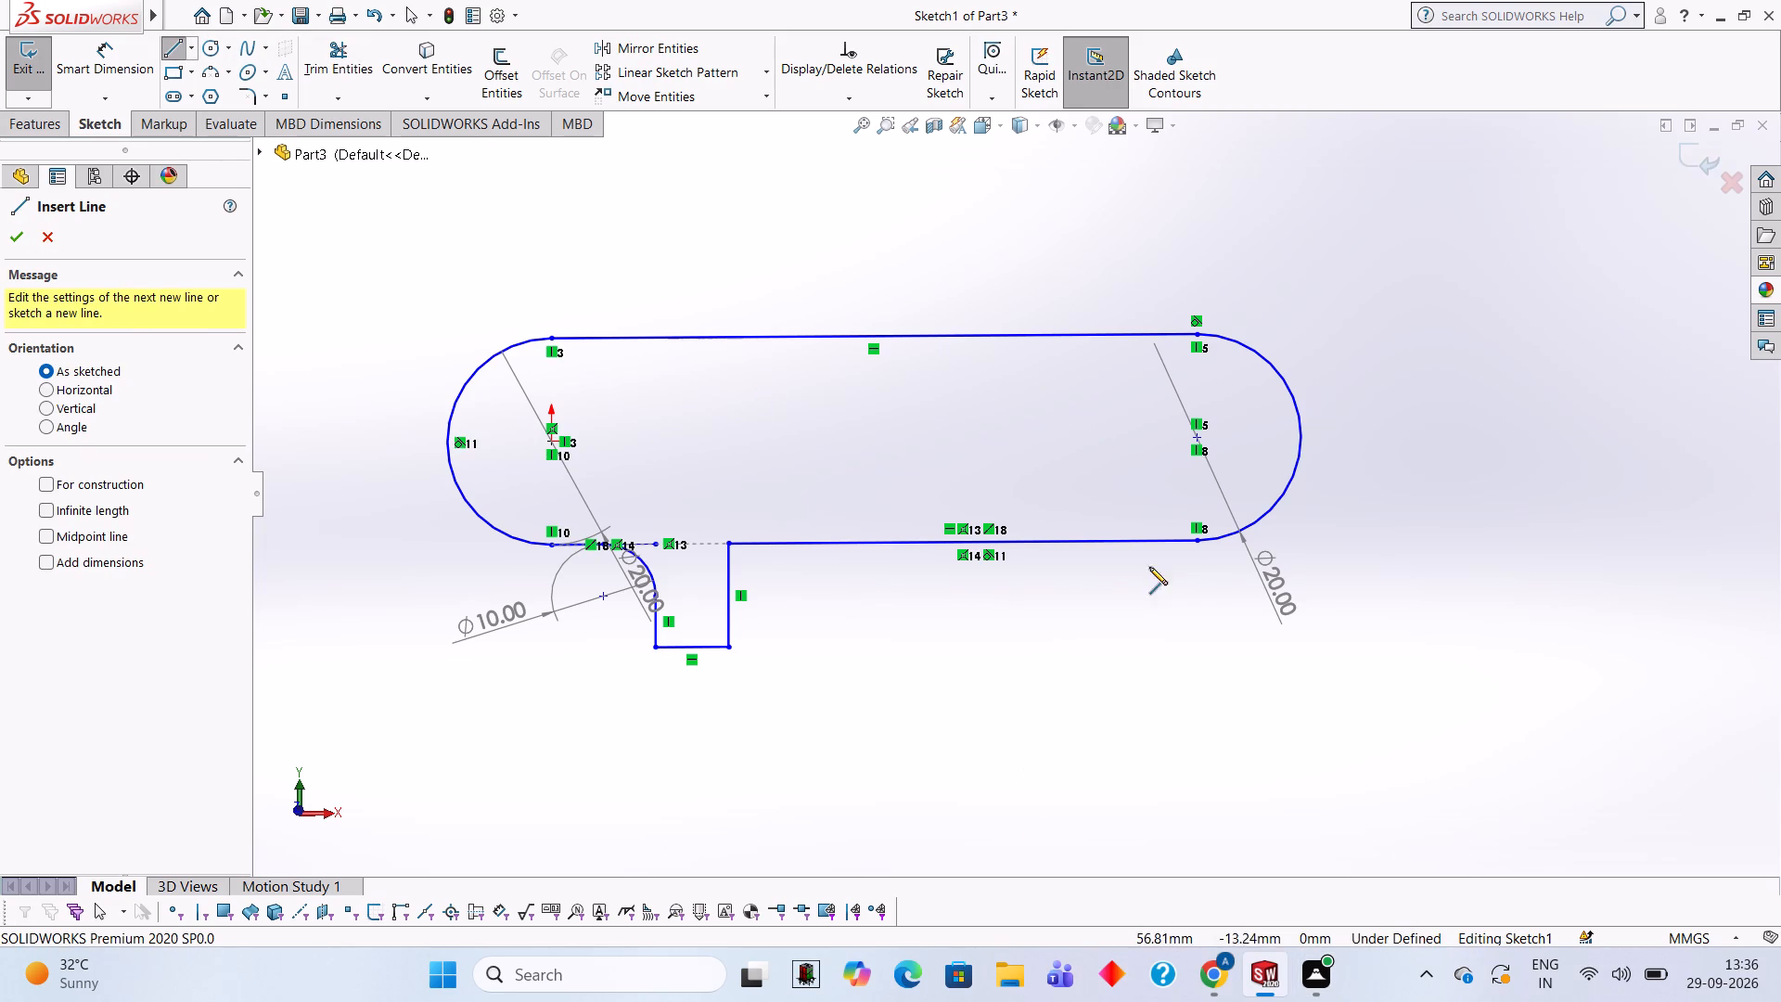
click(1196, 542)
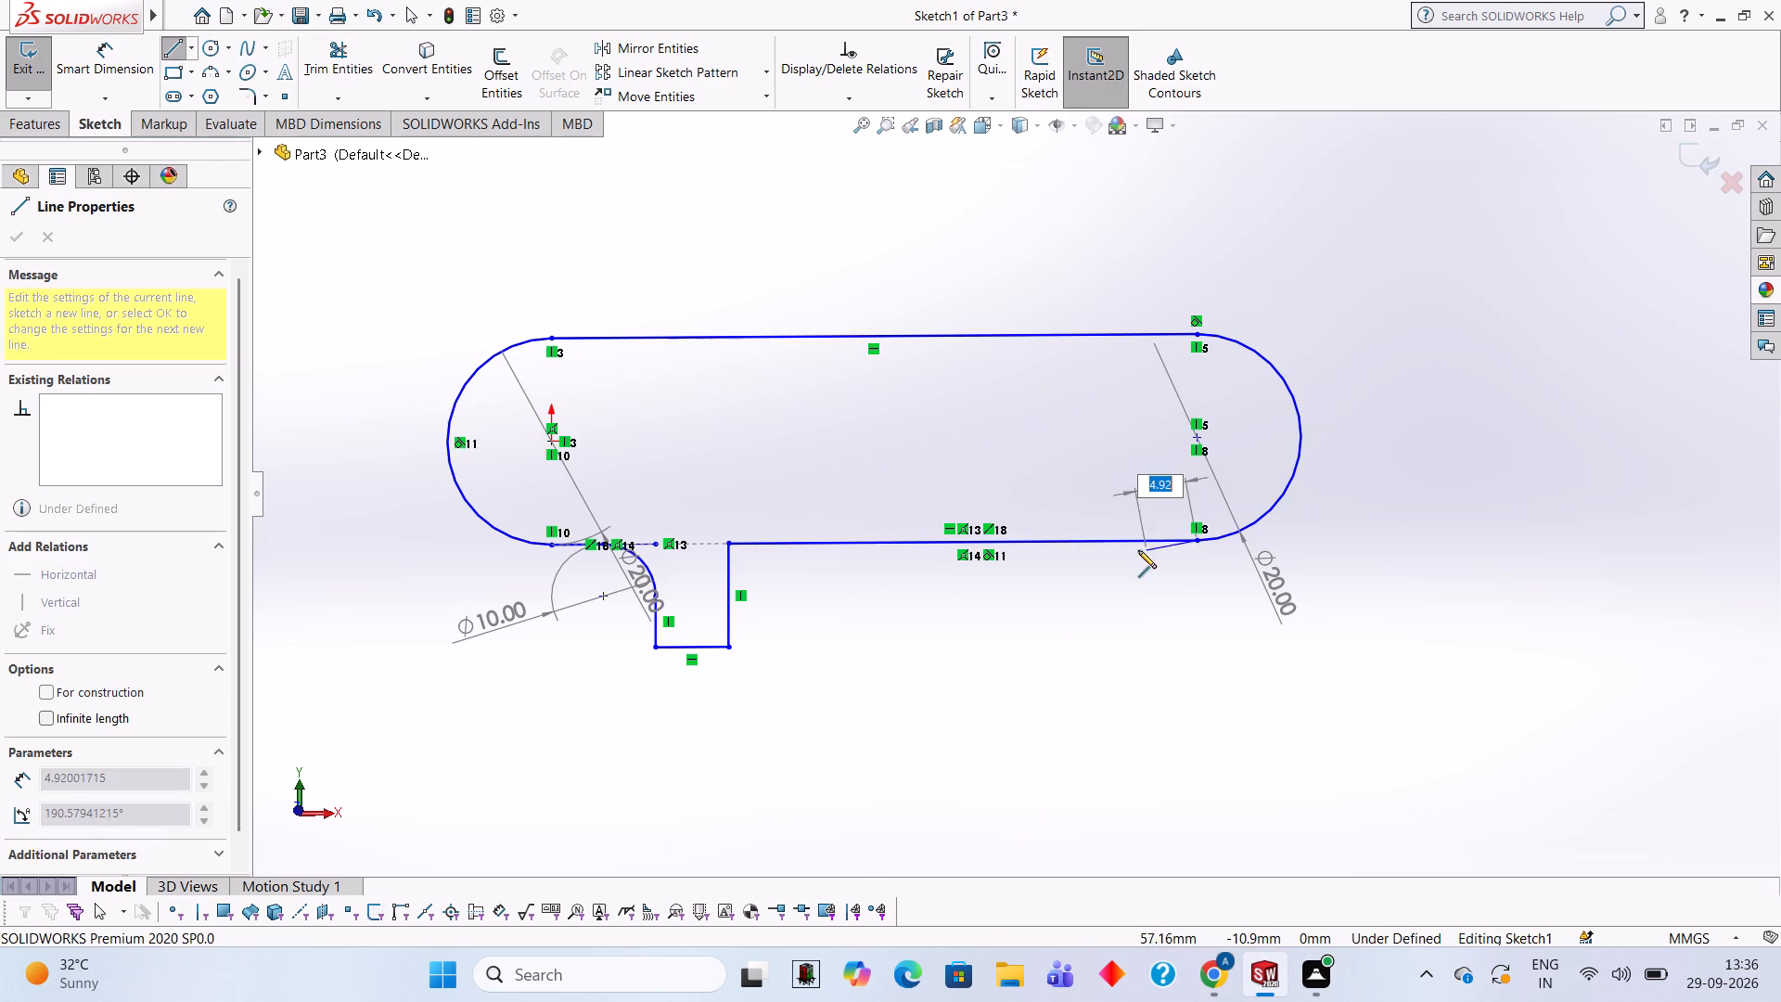
text(10)
key(Return)
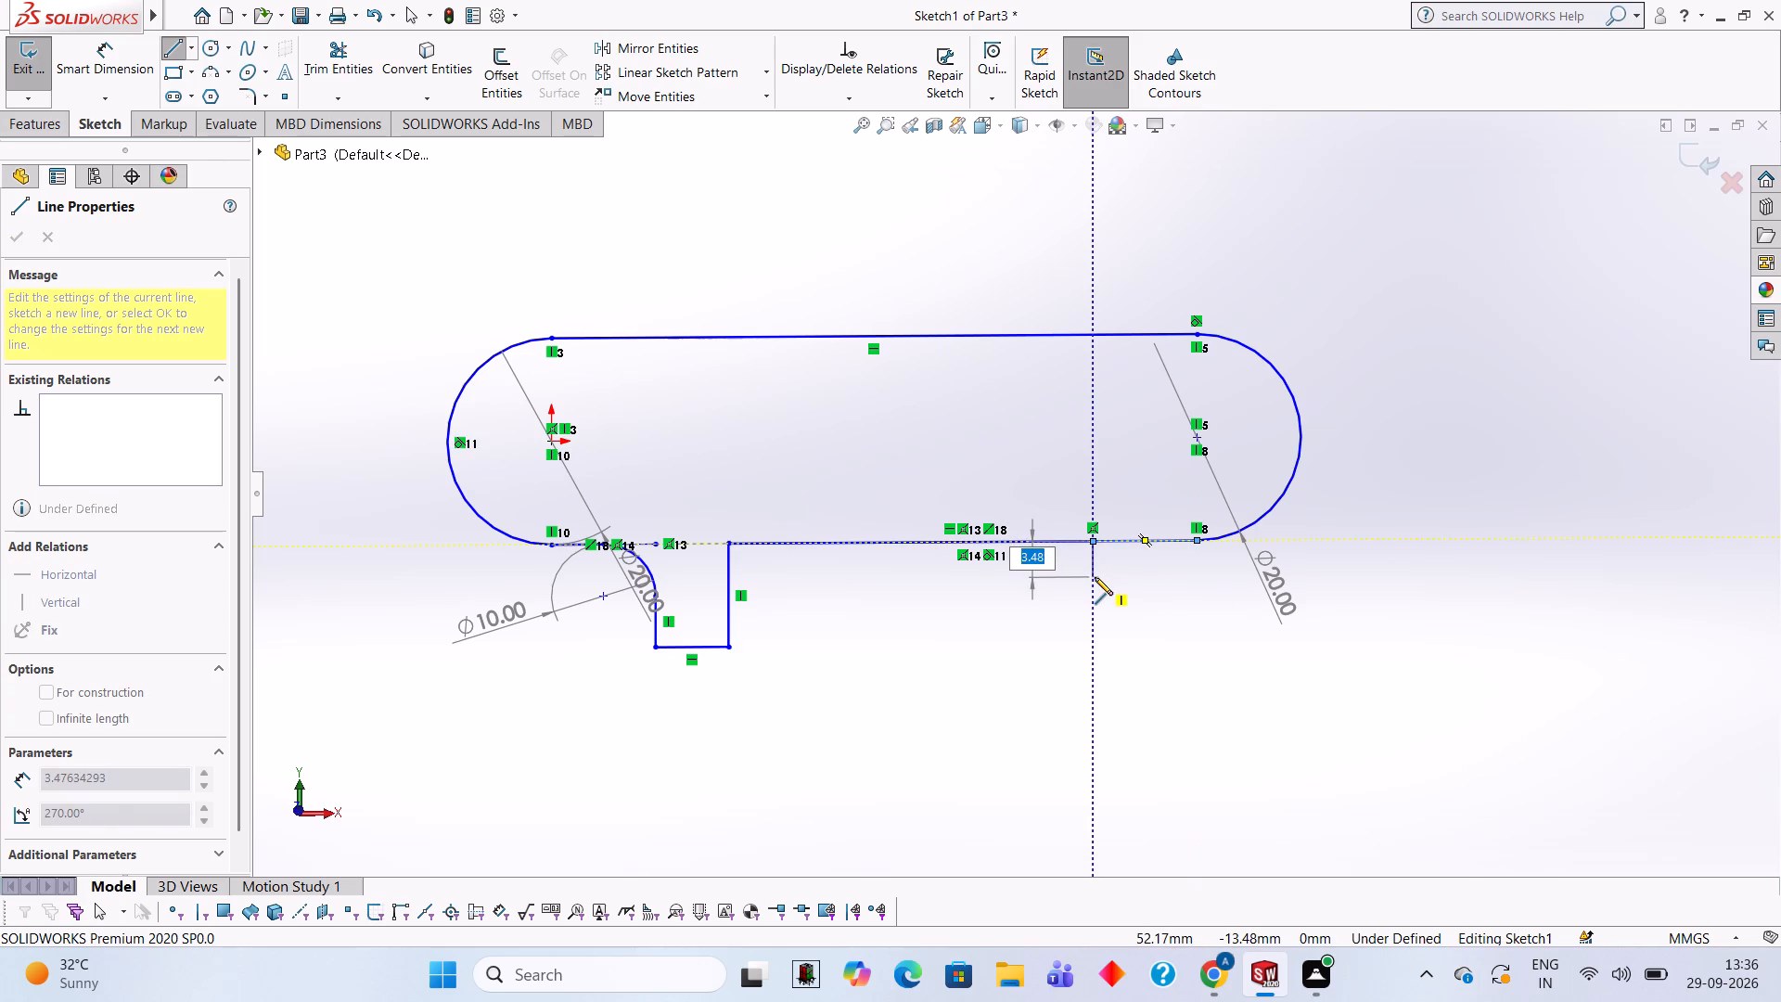
key(5)
key(Return)
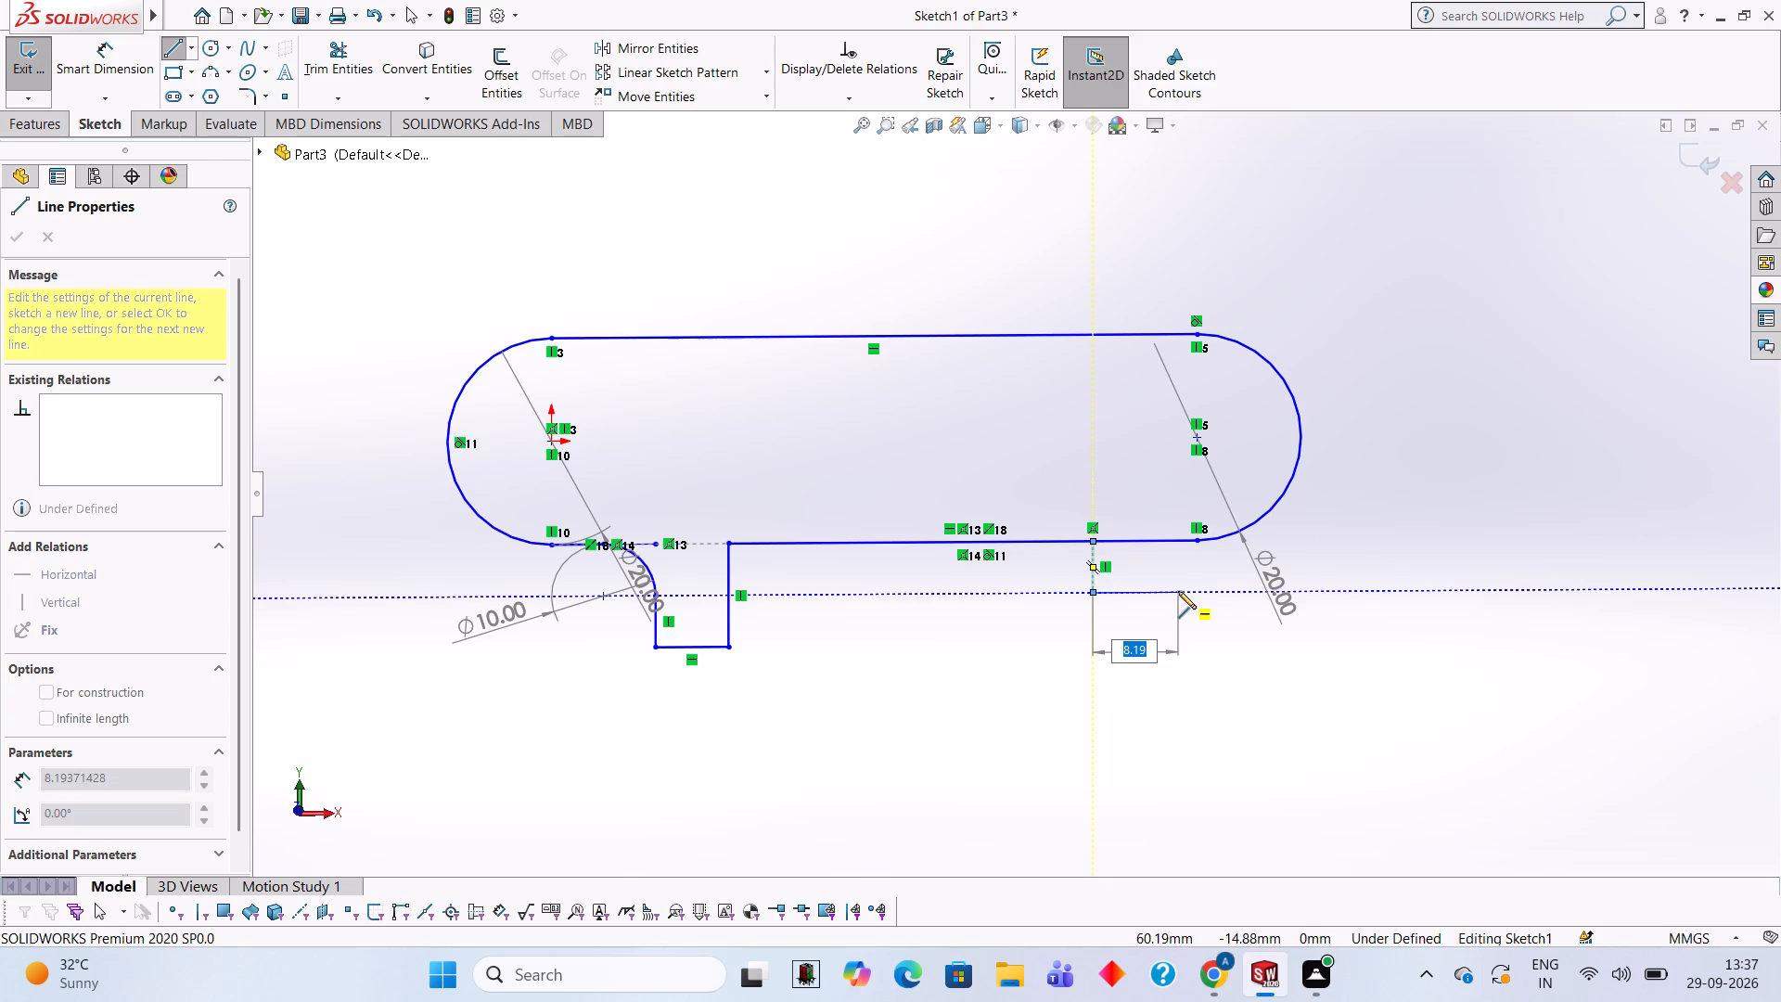
key(5)
key(Return)
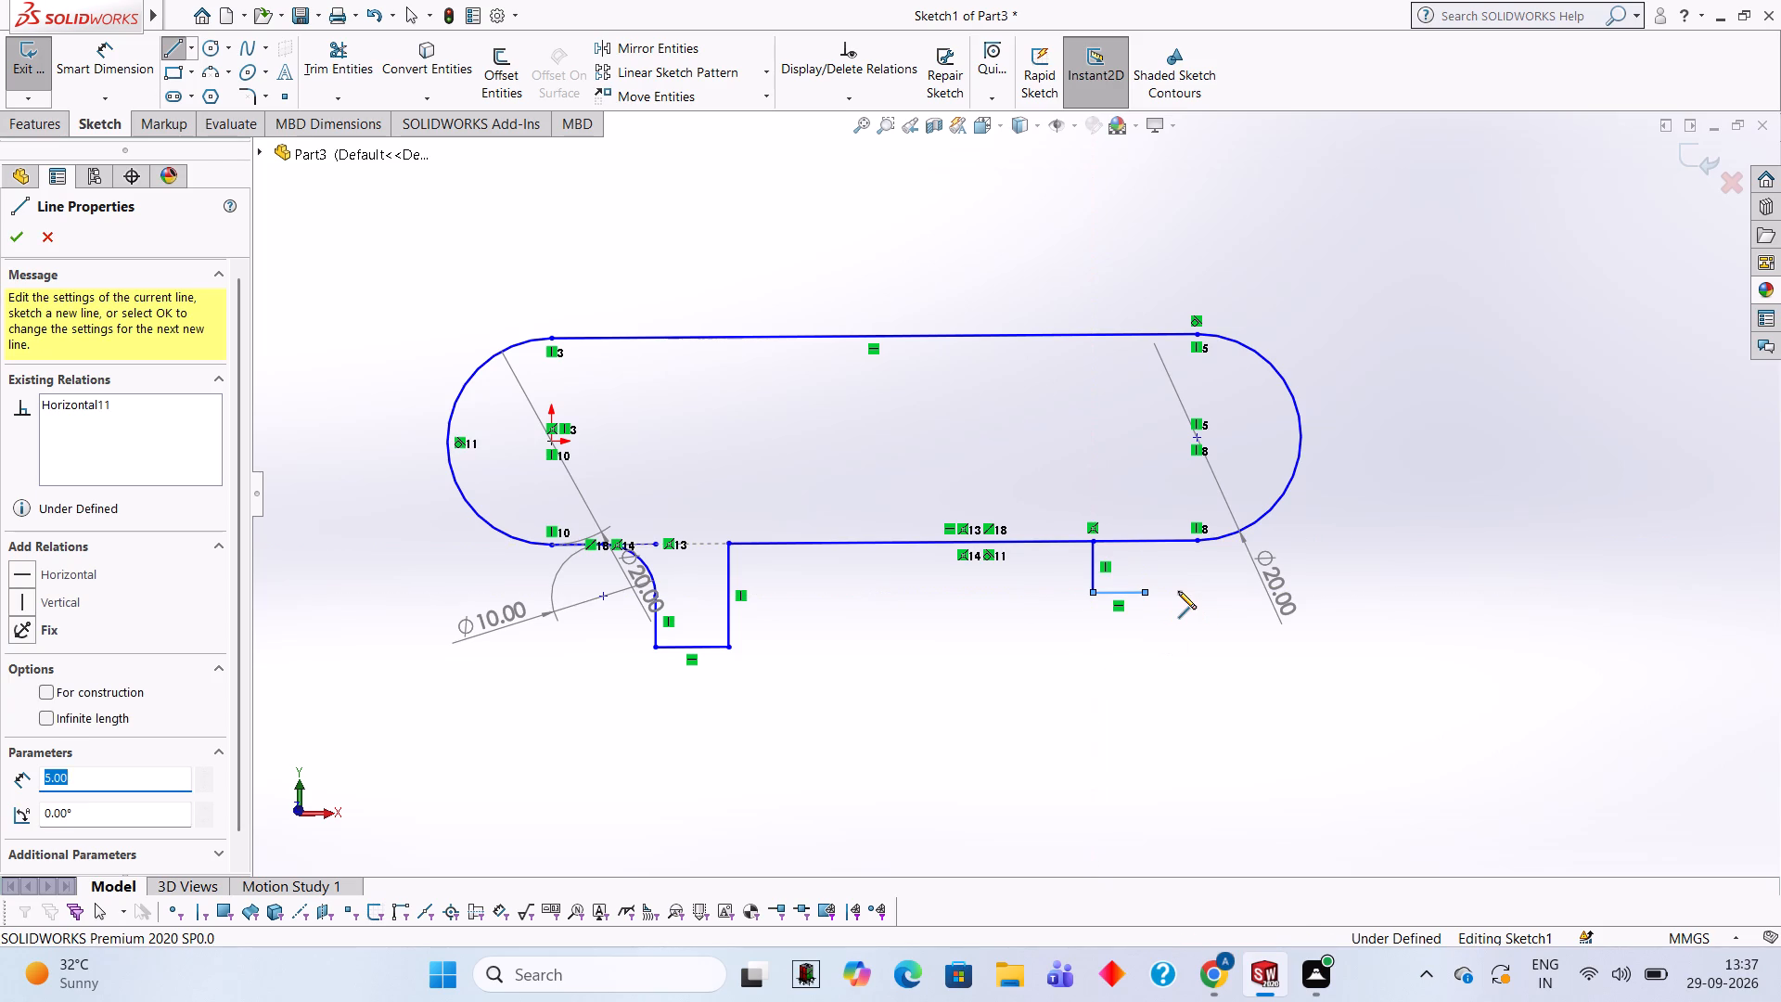
Draw a 10 mm diameter circle centred on the free end of the new 5 mm horizontal line.
click(204, 56)
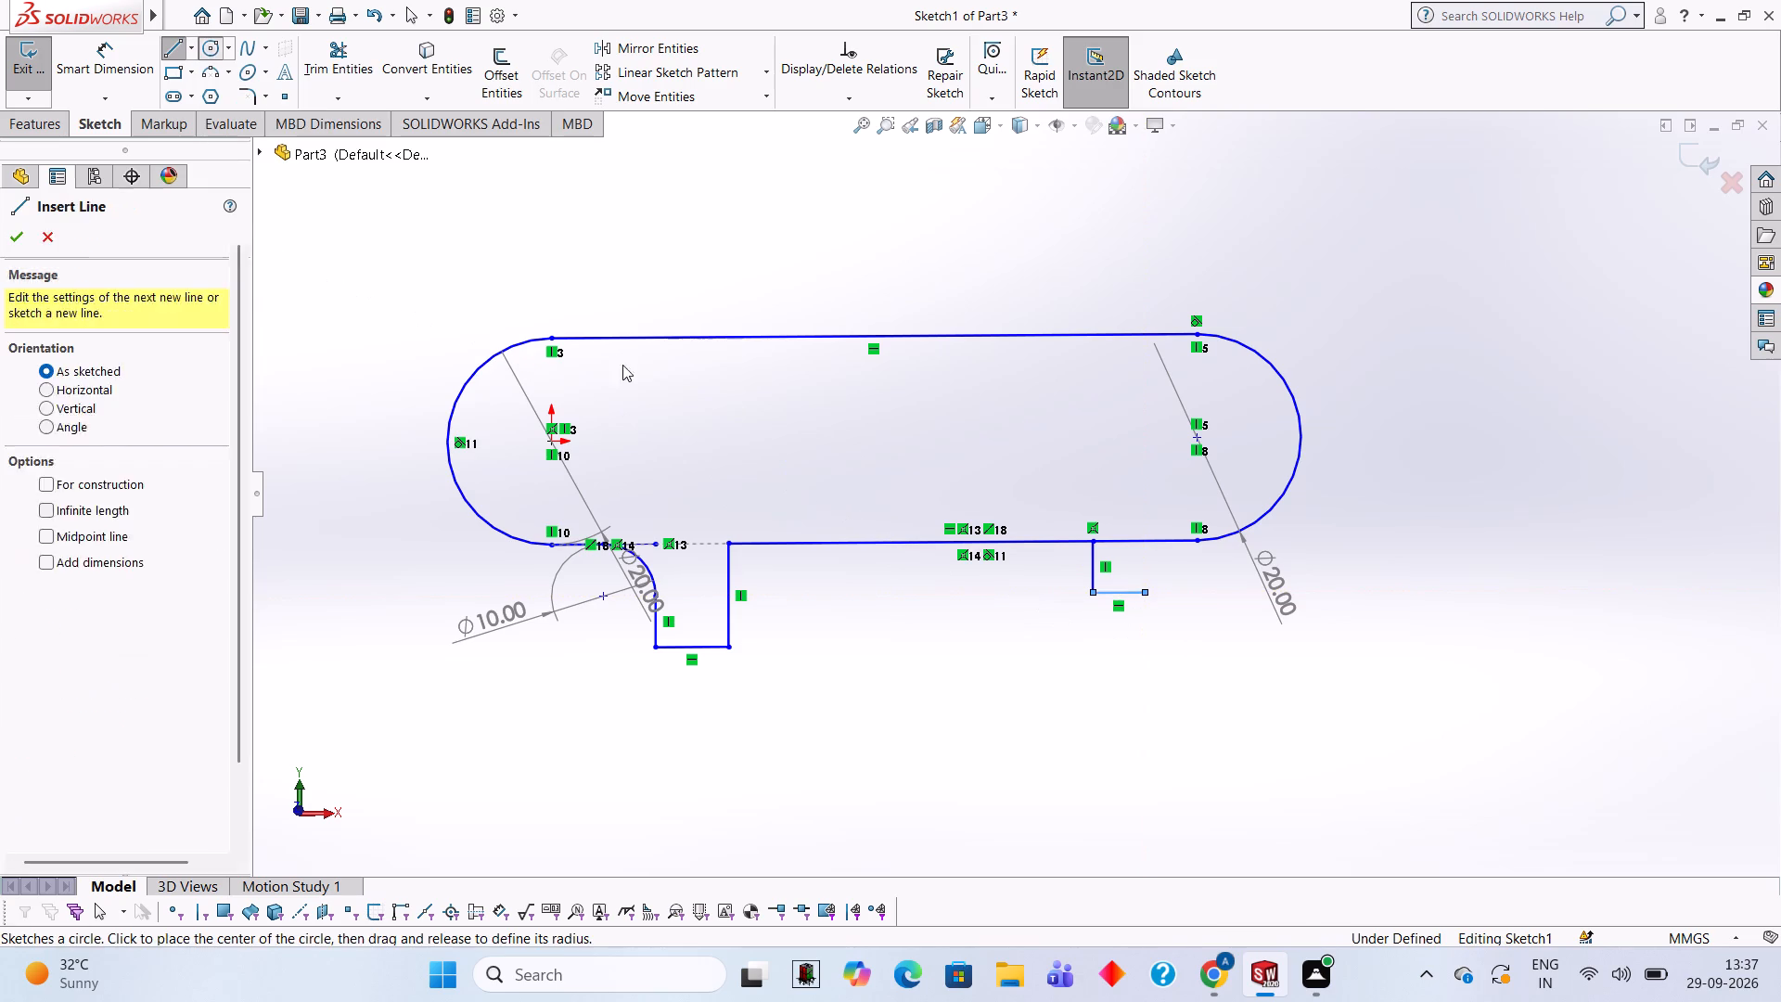
click(1145, 592)
text(10)
key(Return)
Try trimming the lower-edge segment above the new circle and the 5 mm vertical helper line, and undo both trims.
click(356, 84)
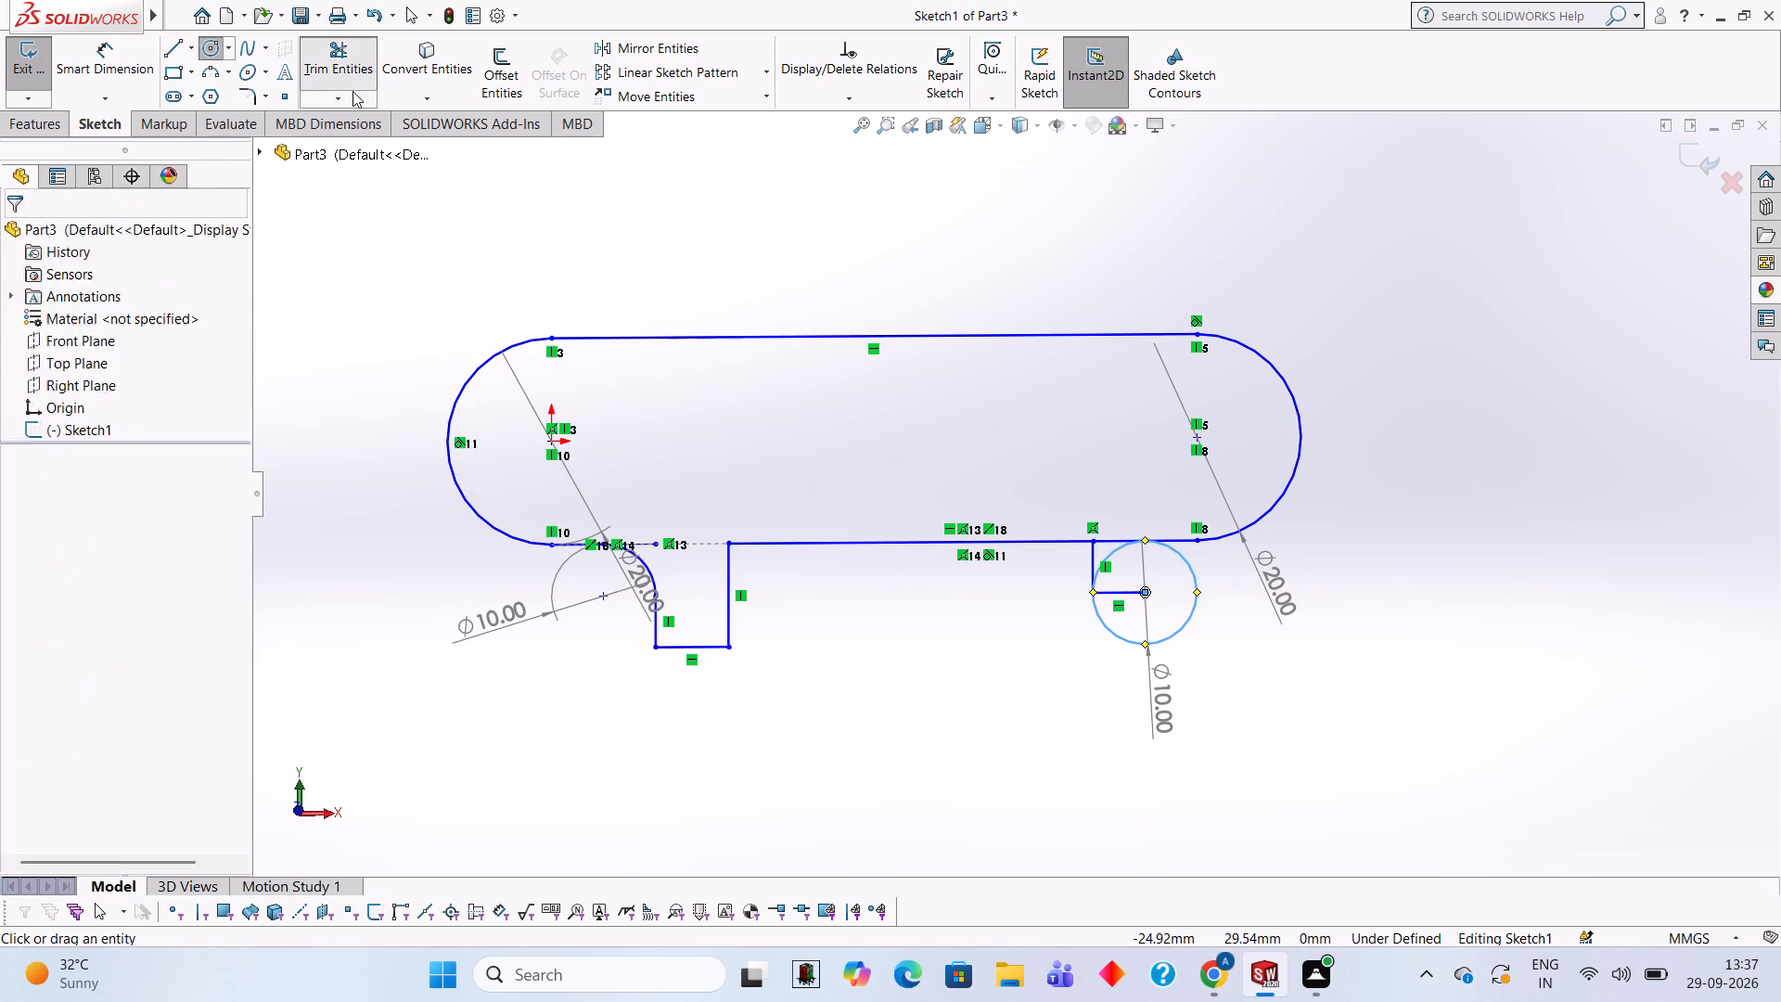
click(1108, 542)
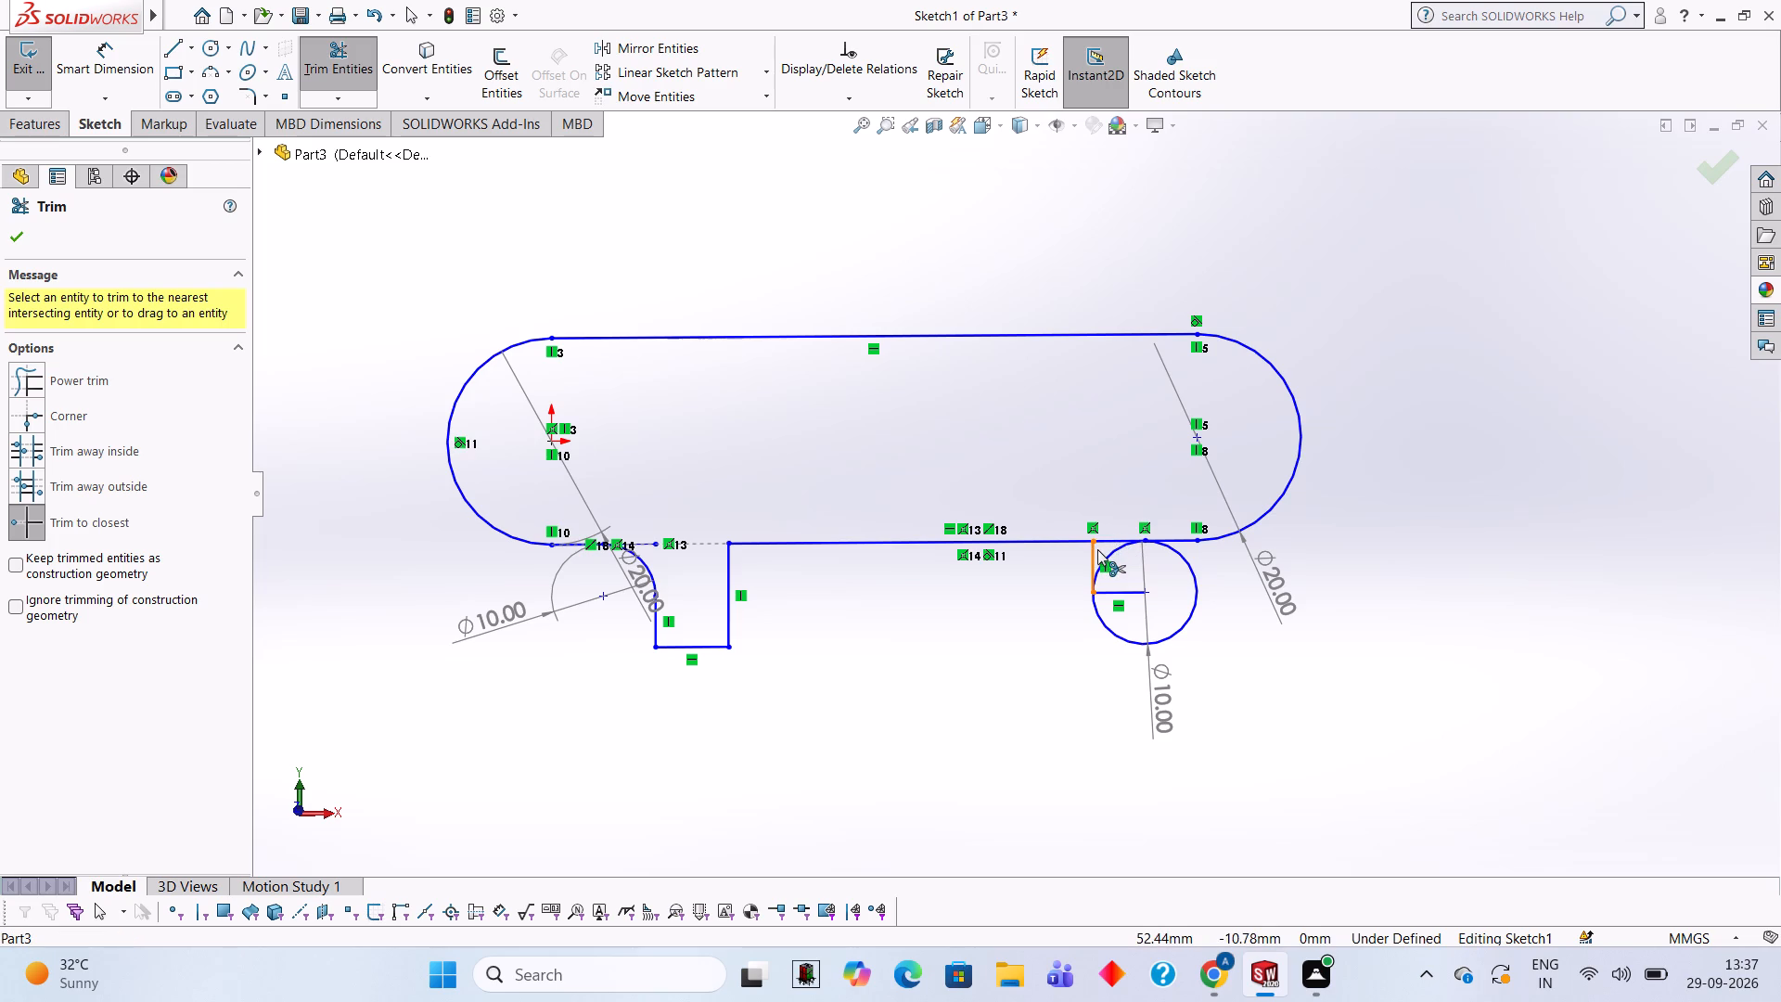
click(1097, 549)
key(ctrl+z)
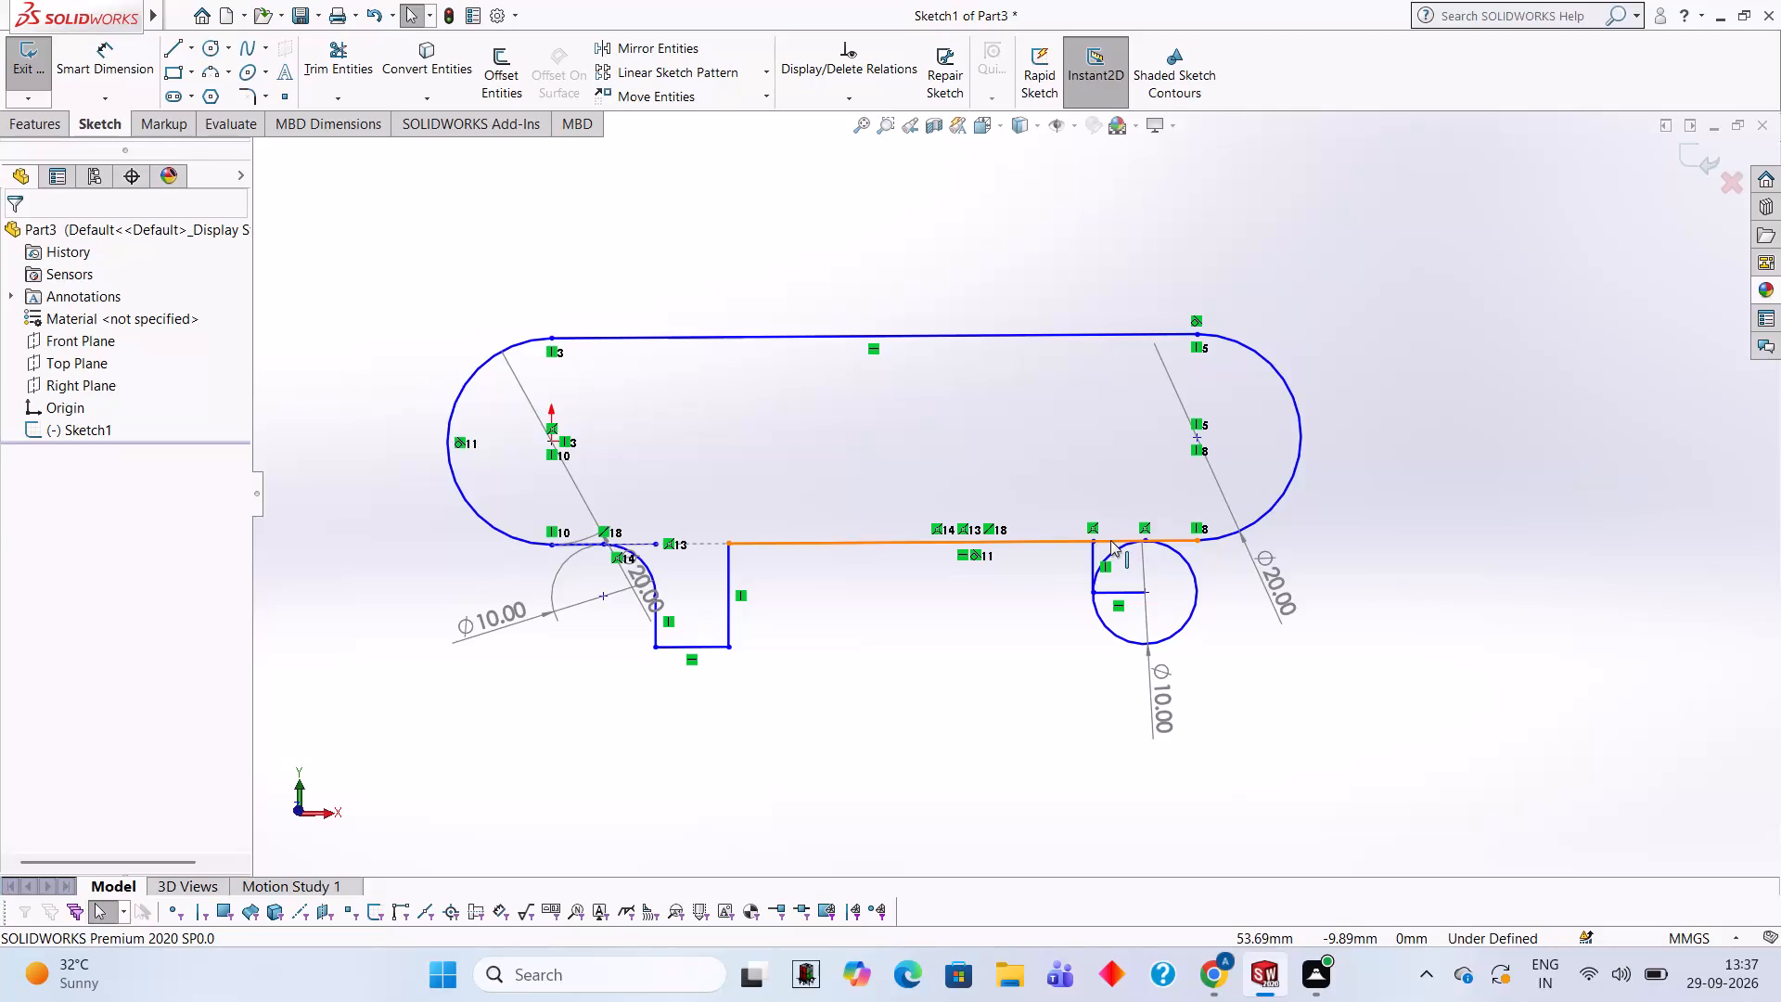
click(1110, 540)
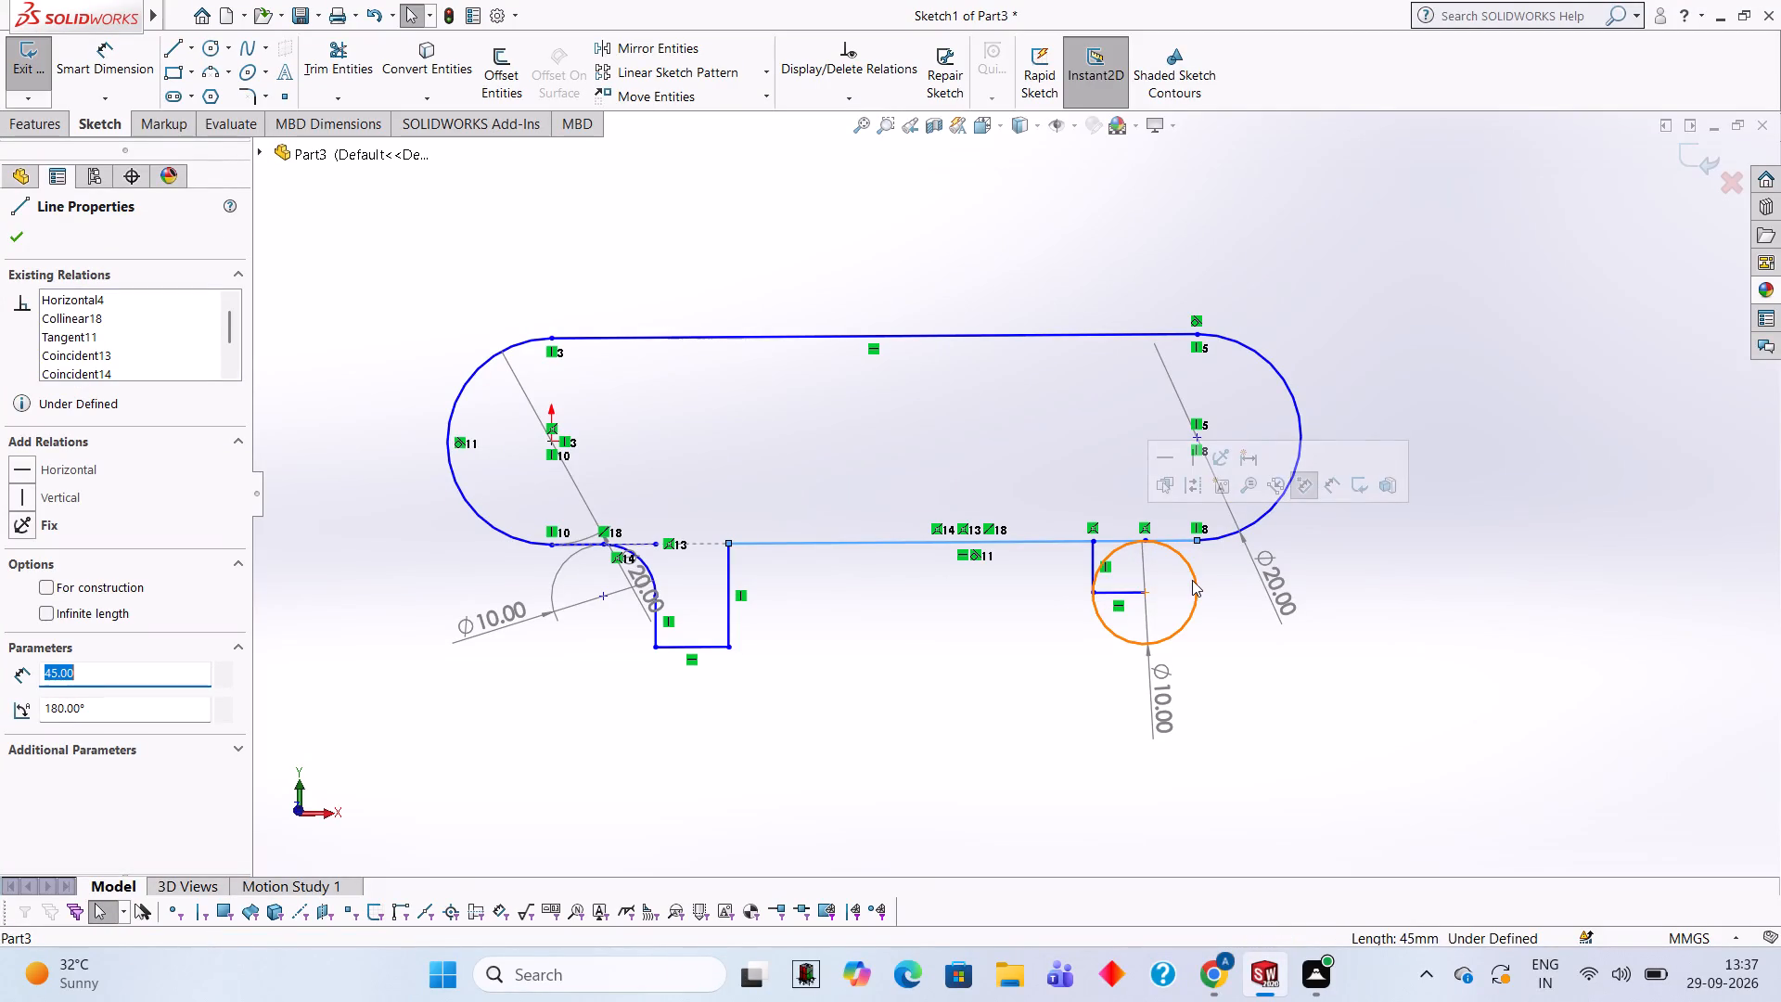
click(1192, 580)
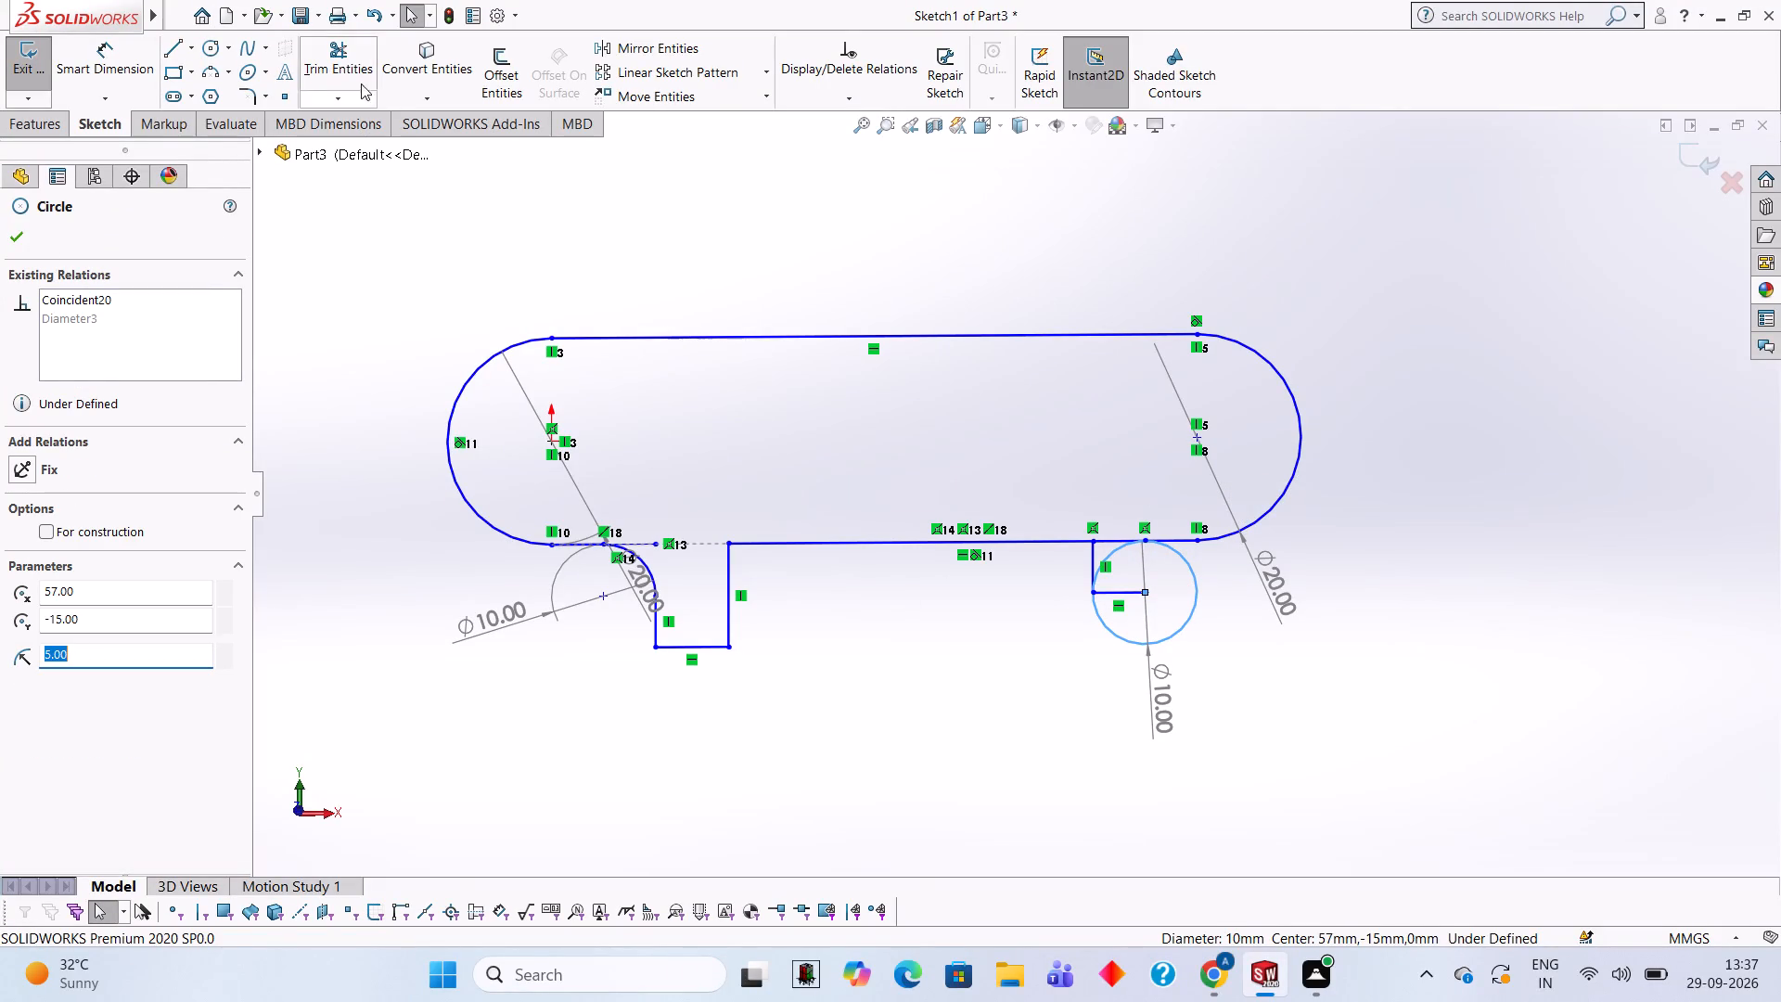
Trim the lower-edge segment above the new circle, reduce the circle to its upper quarter arc toward the origin, and remove the horizontal helper line.
click(349, 68)
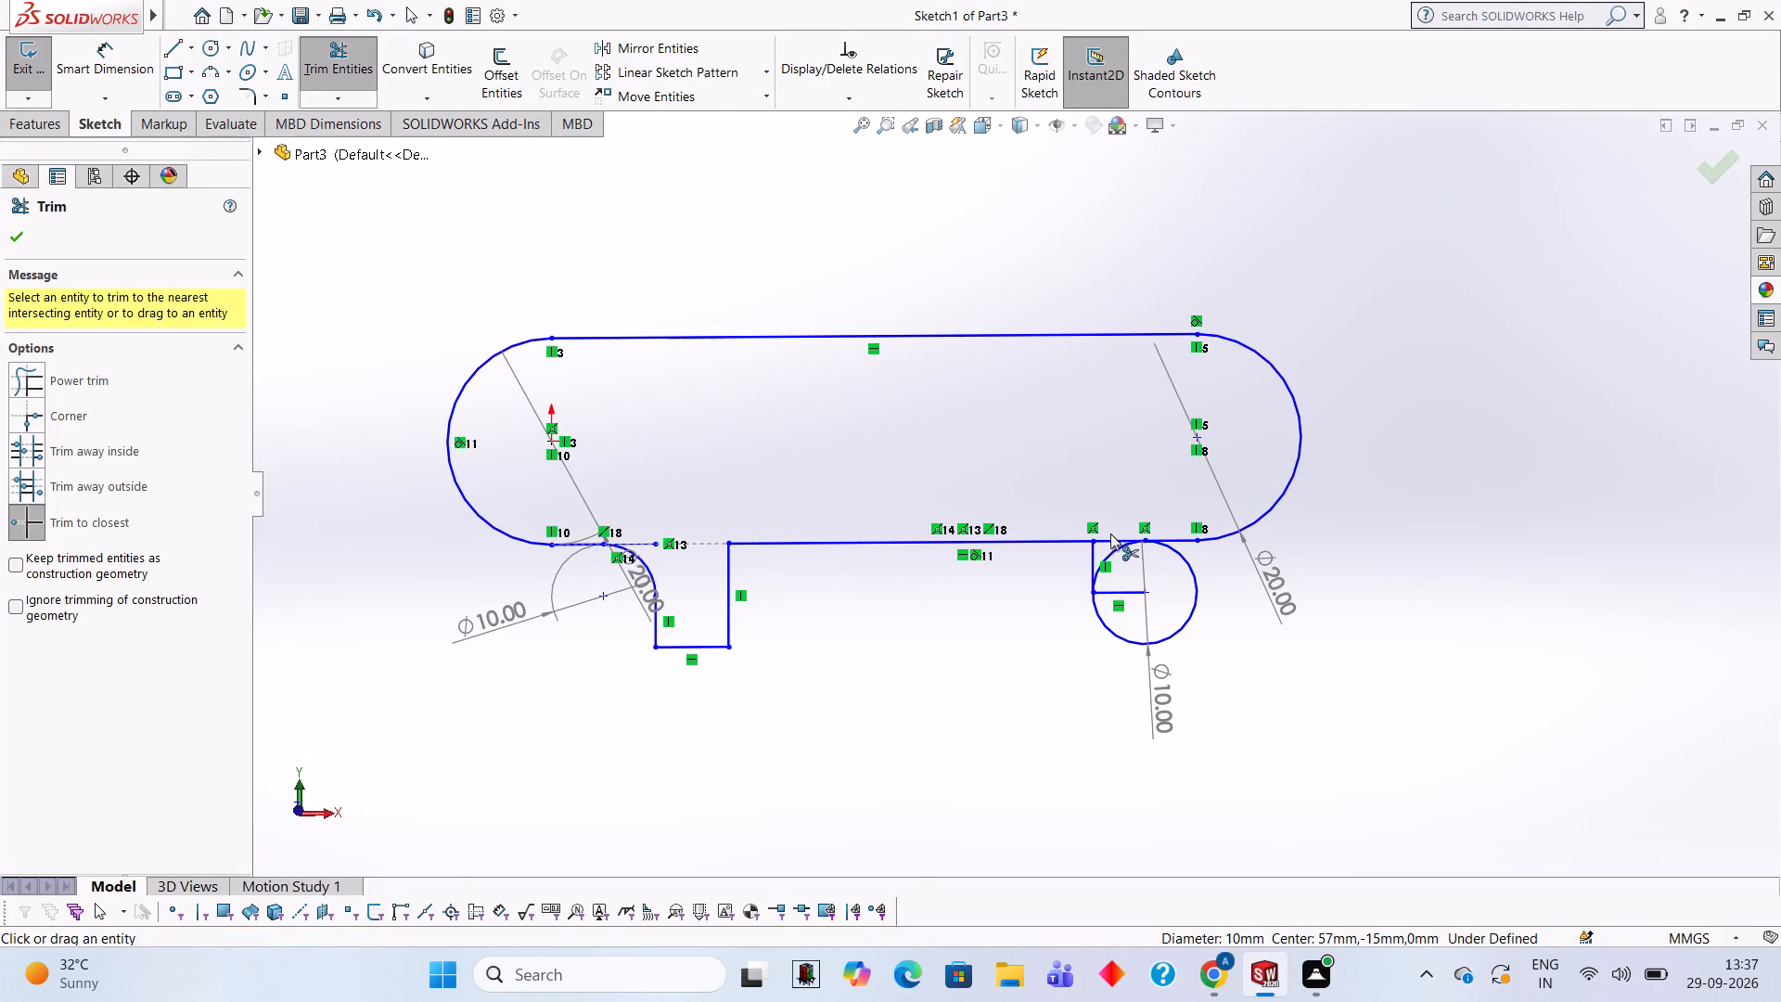
click(1110, 540)
click(1188, 613)
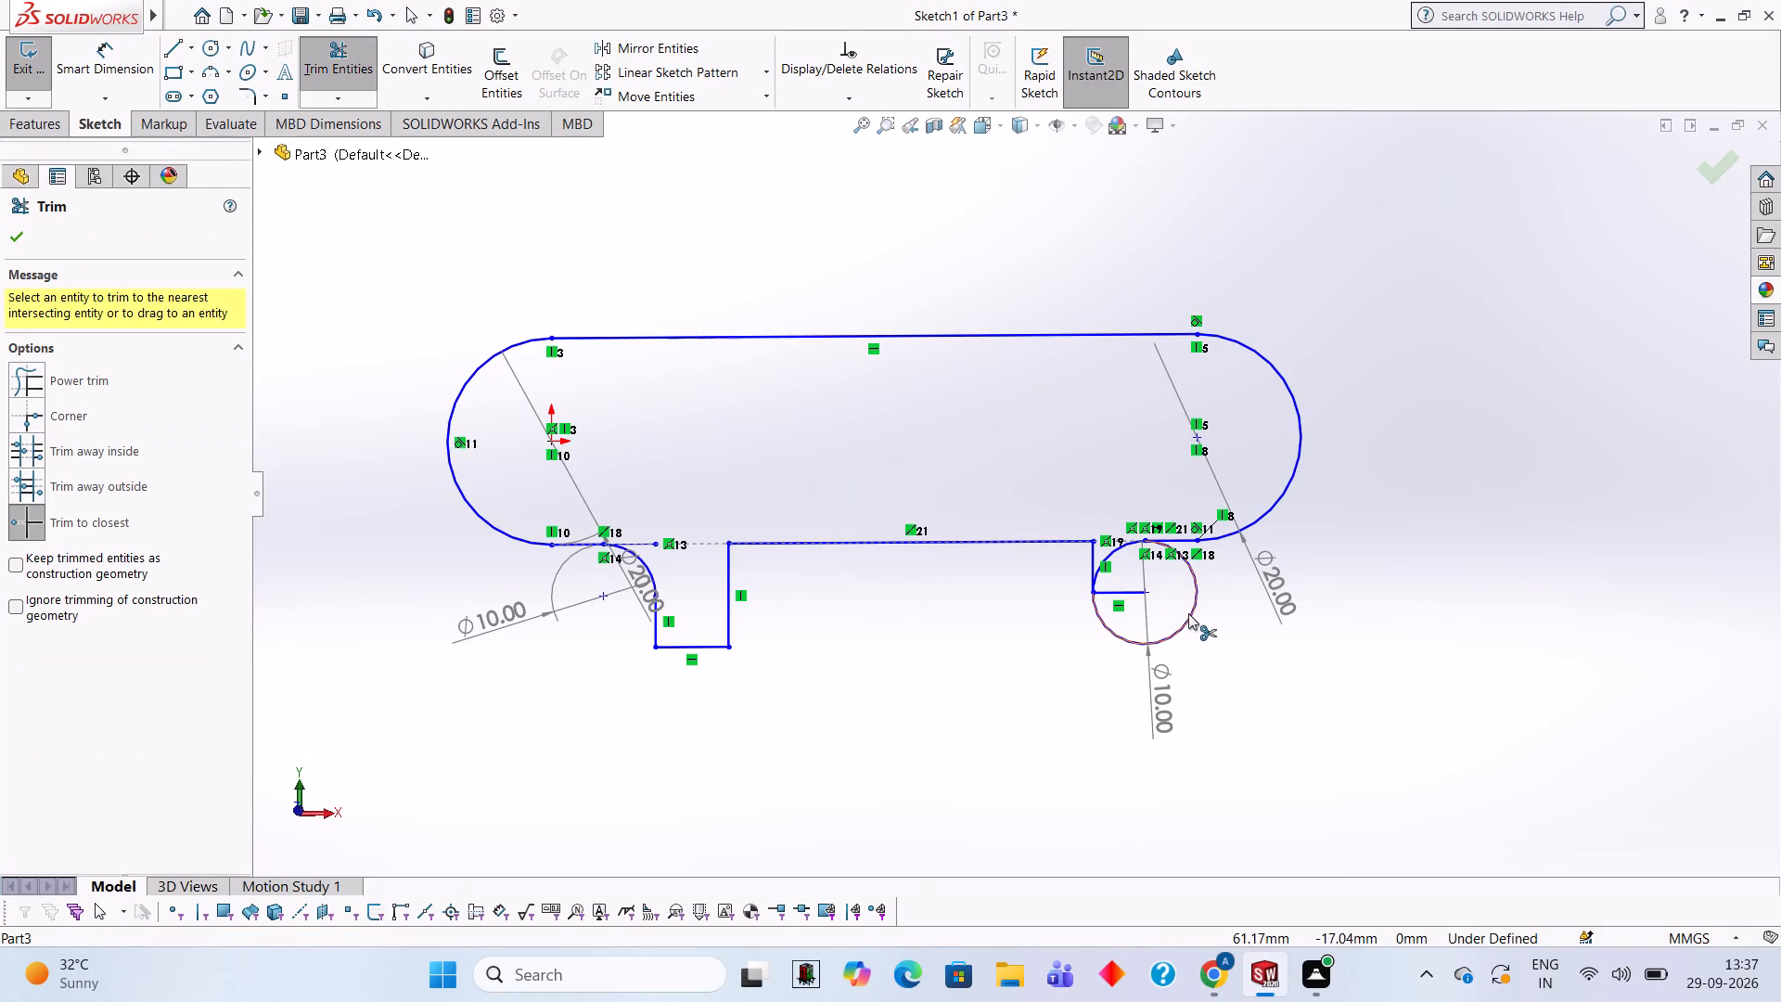
click(1120, 587)
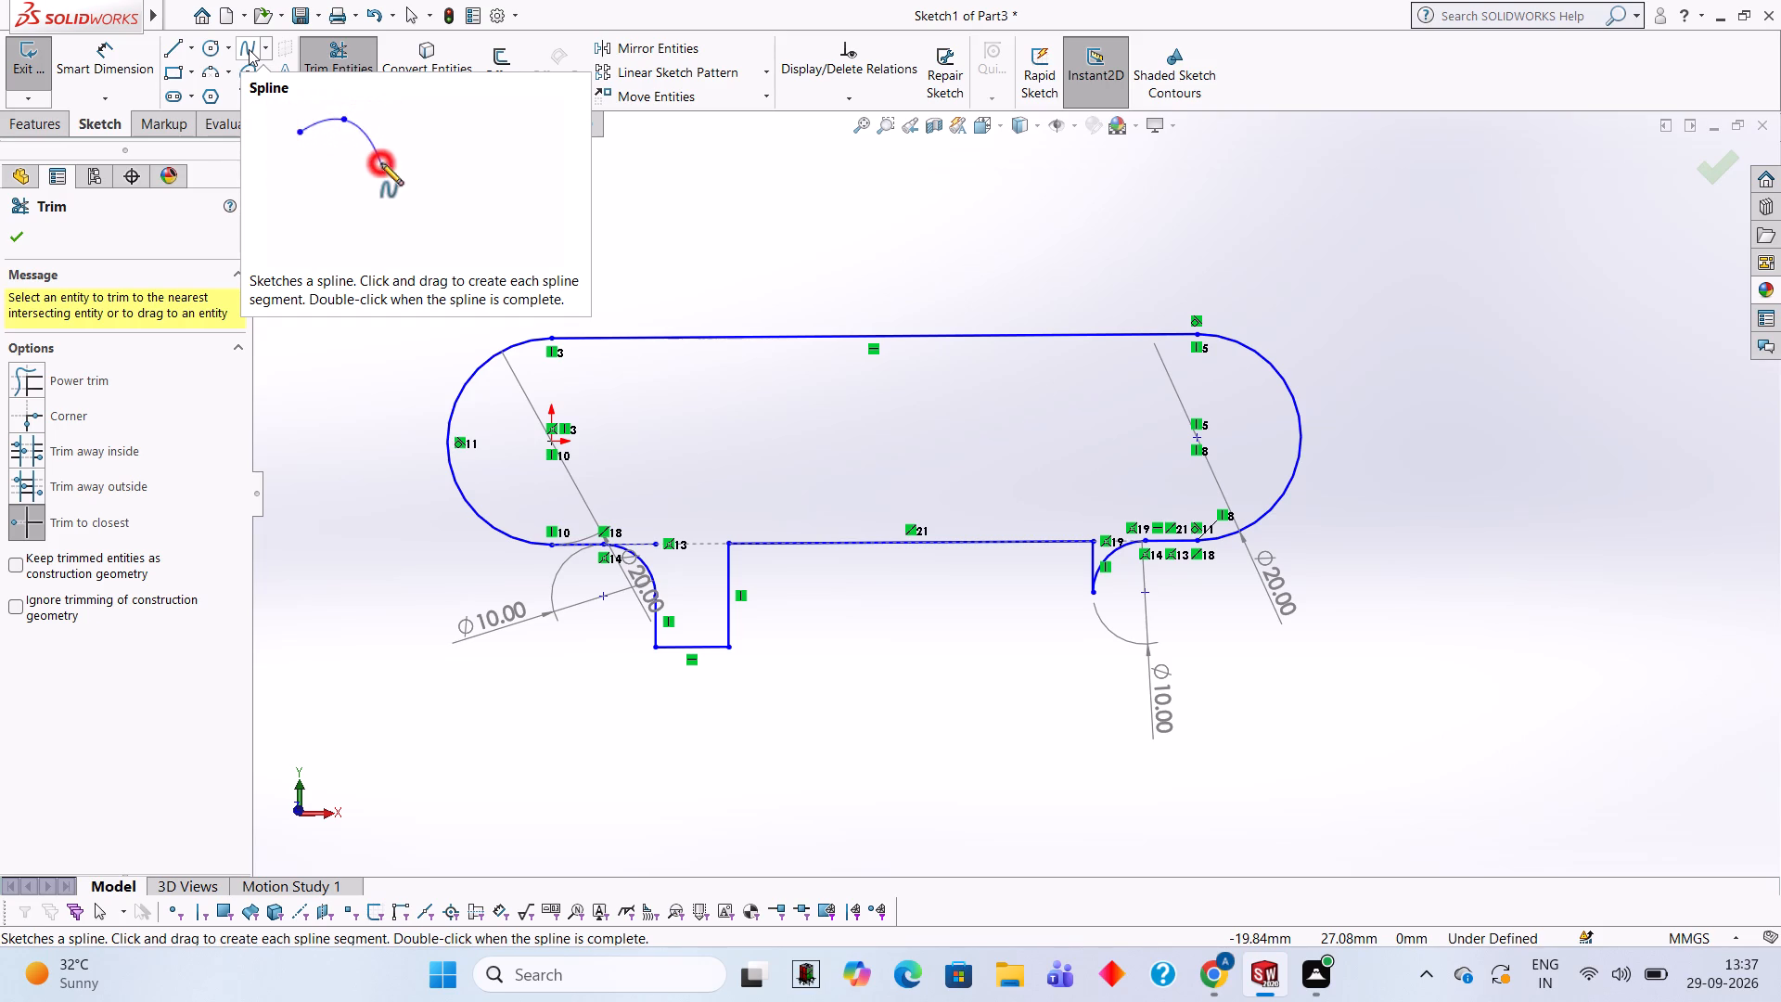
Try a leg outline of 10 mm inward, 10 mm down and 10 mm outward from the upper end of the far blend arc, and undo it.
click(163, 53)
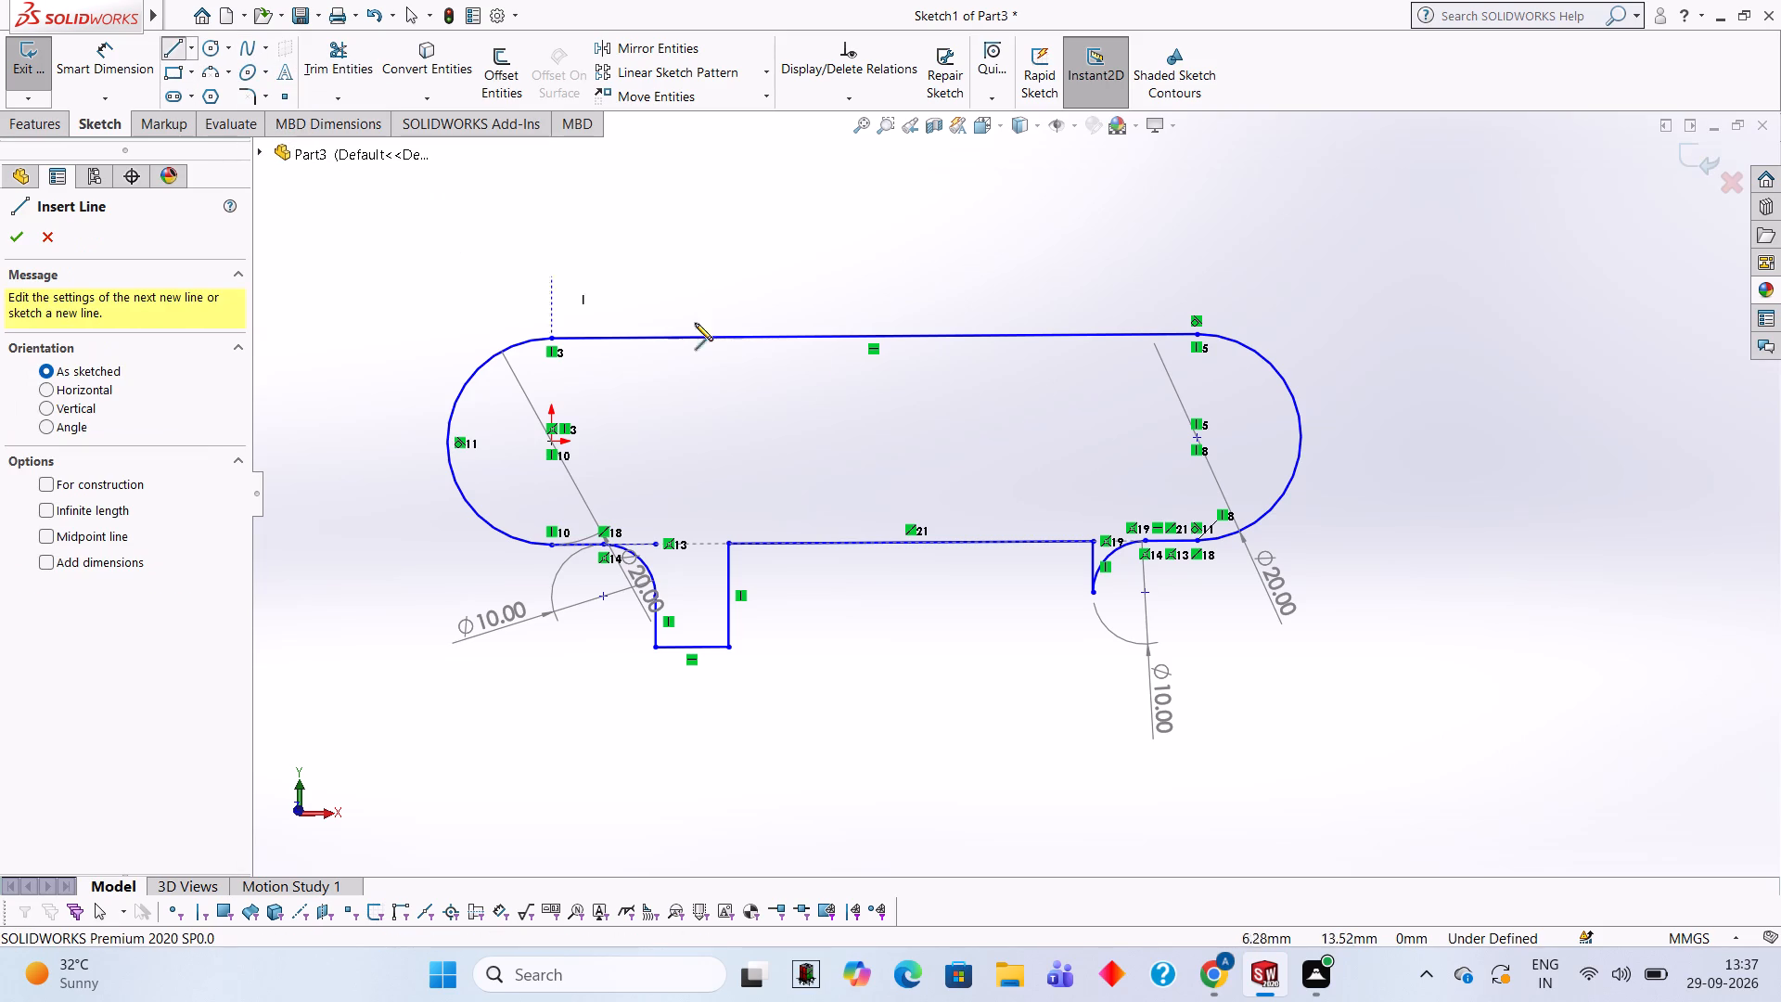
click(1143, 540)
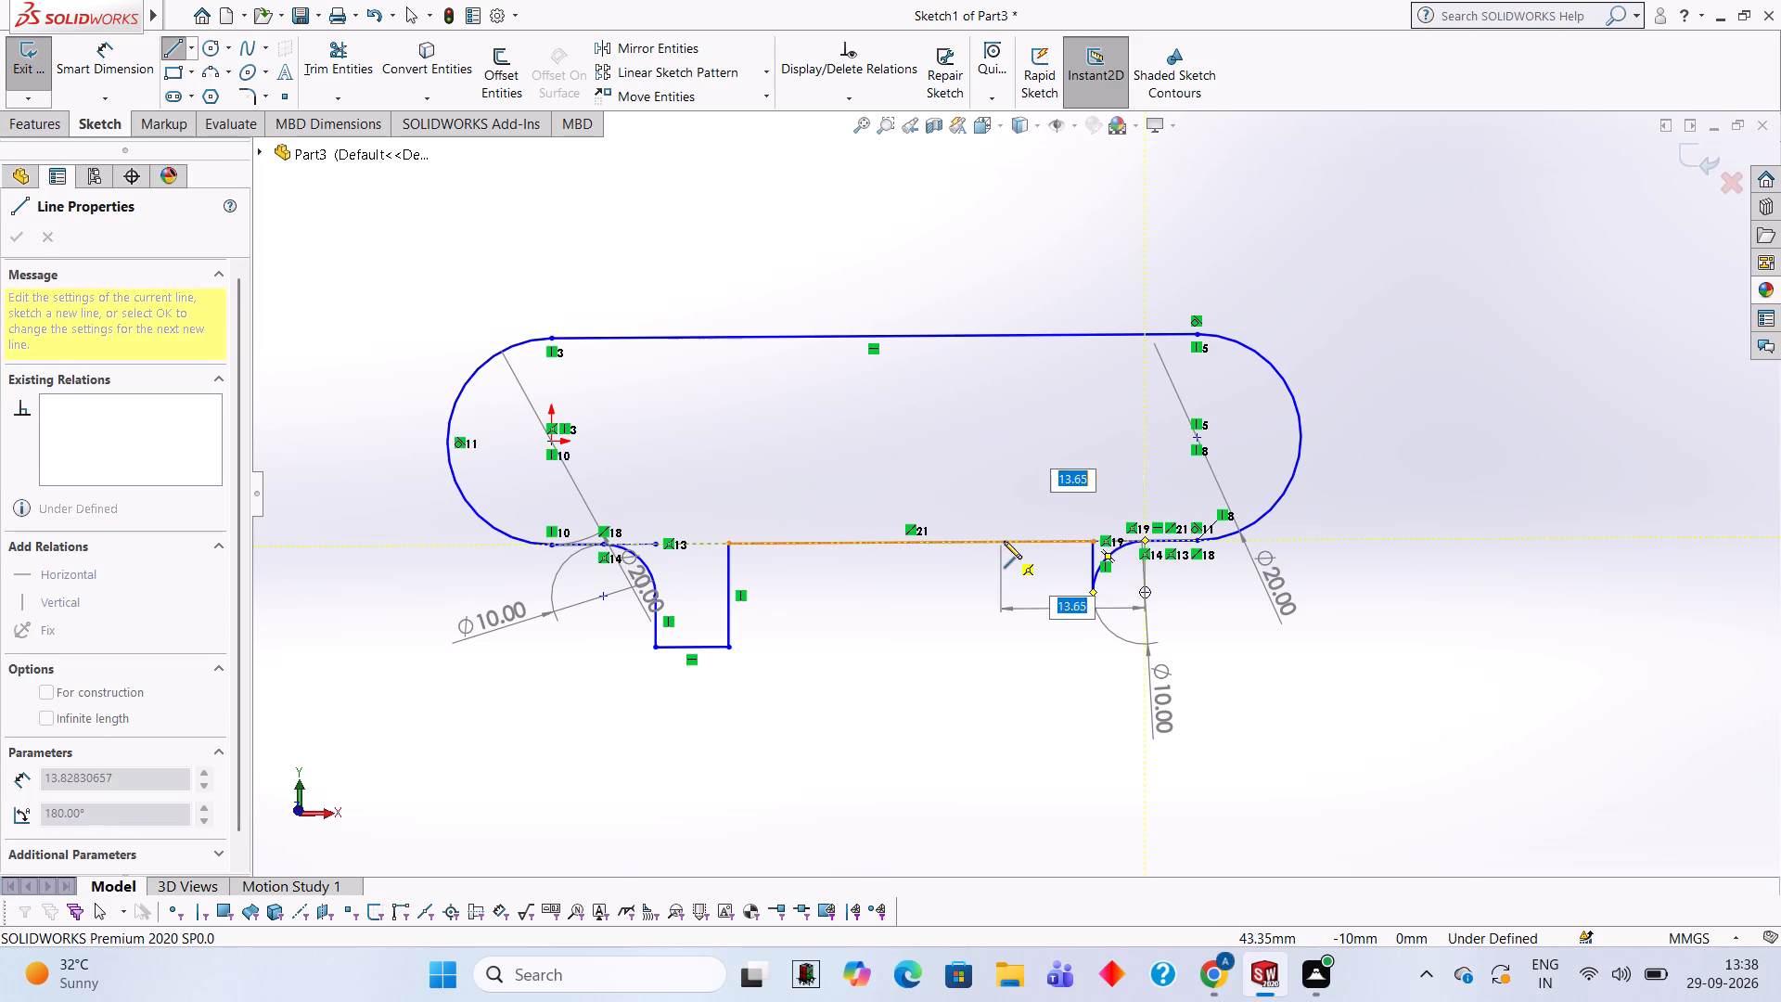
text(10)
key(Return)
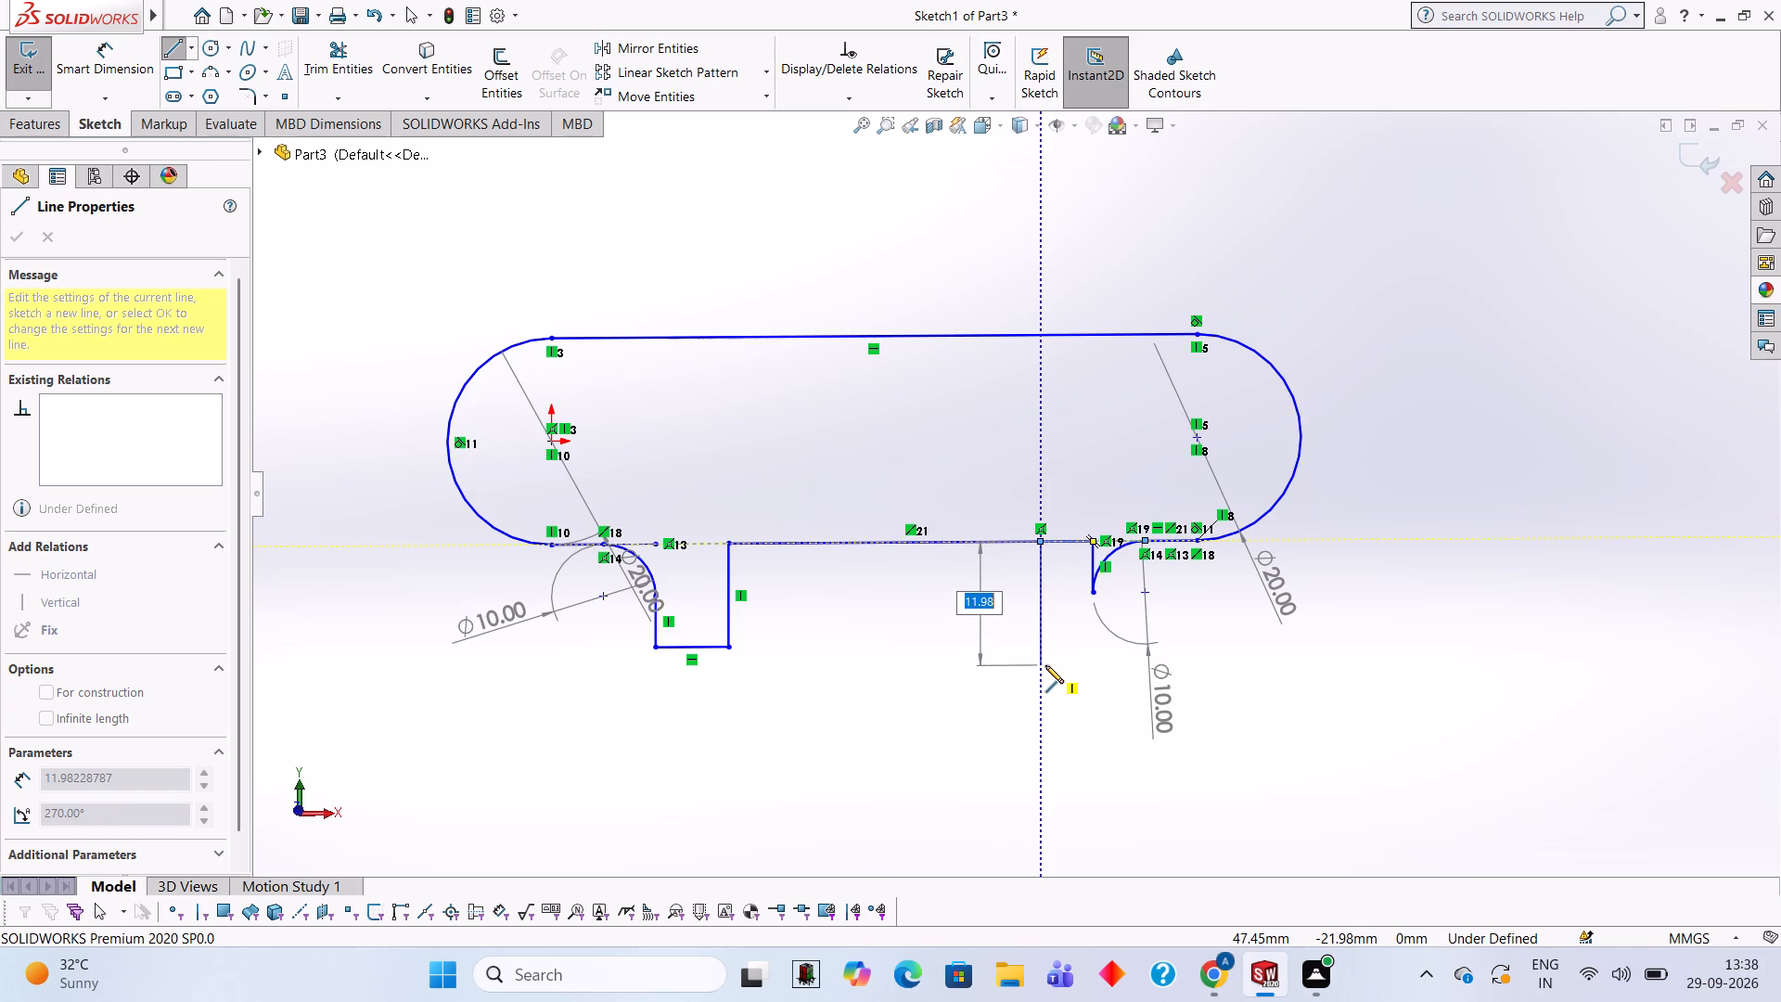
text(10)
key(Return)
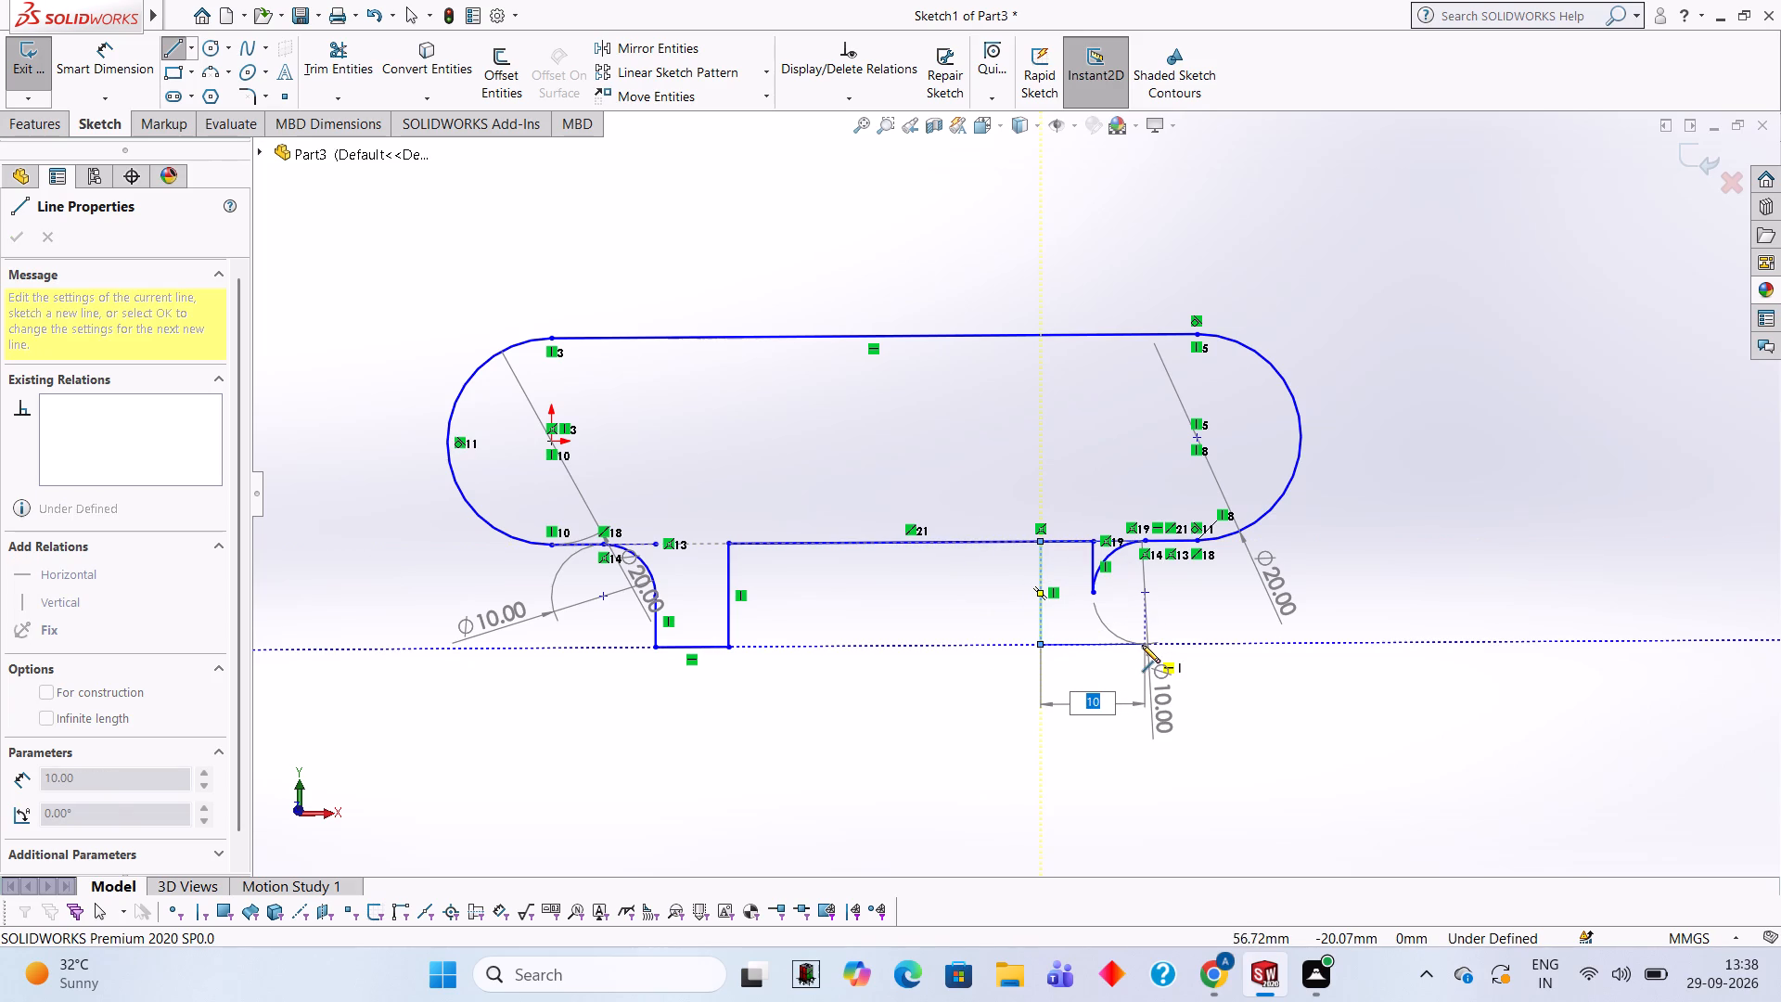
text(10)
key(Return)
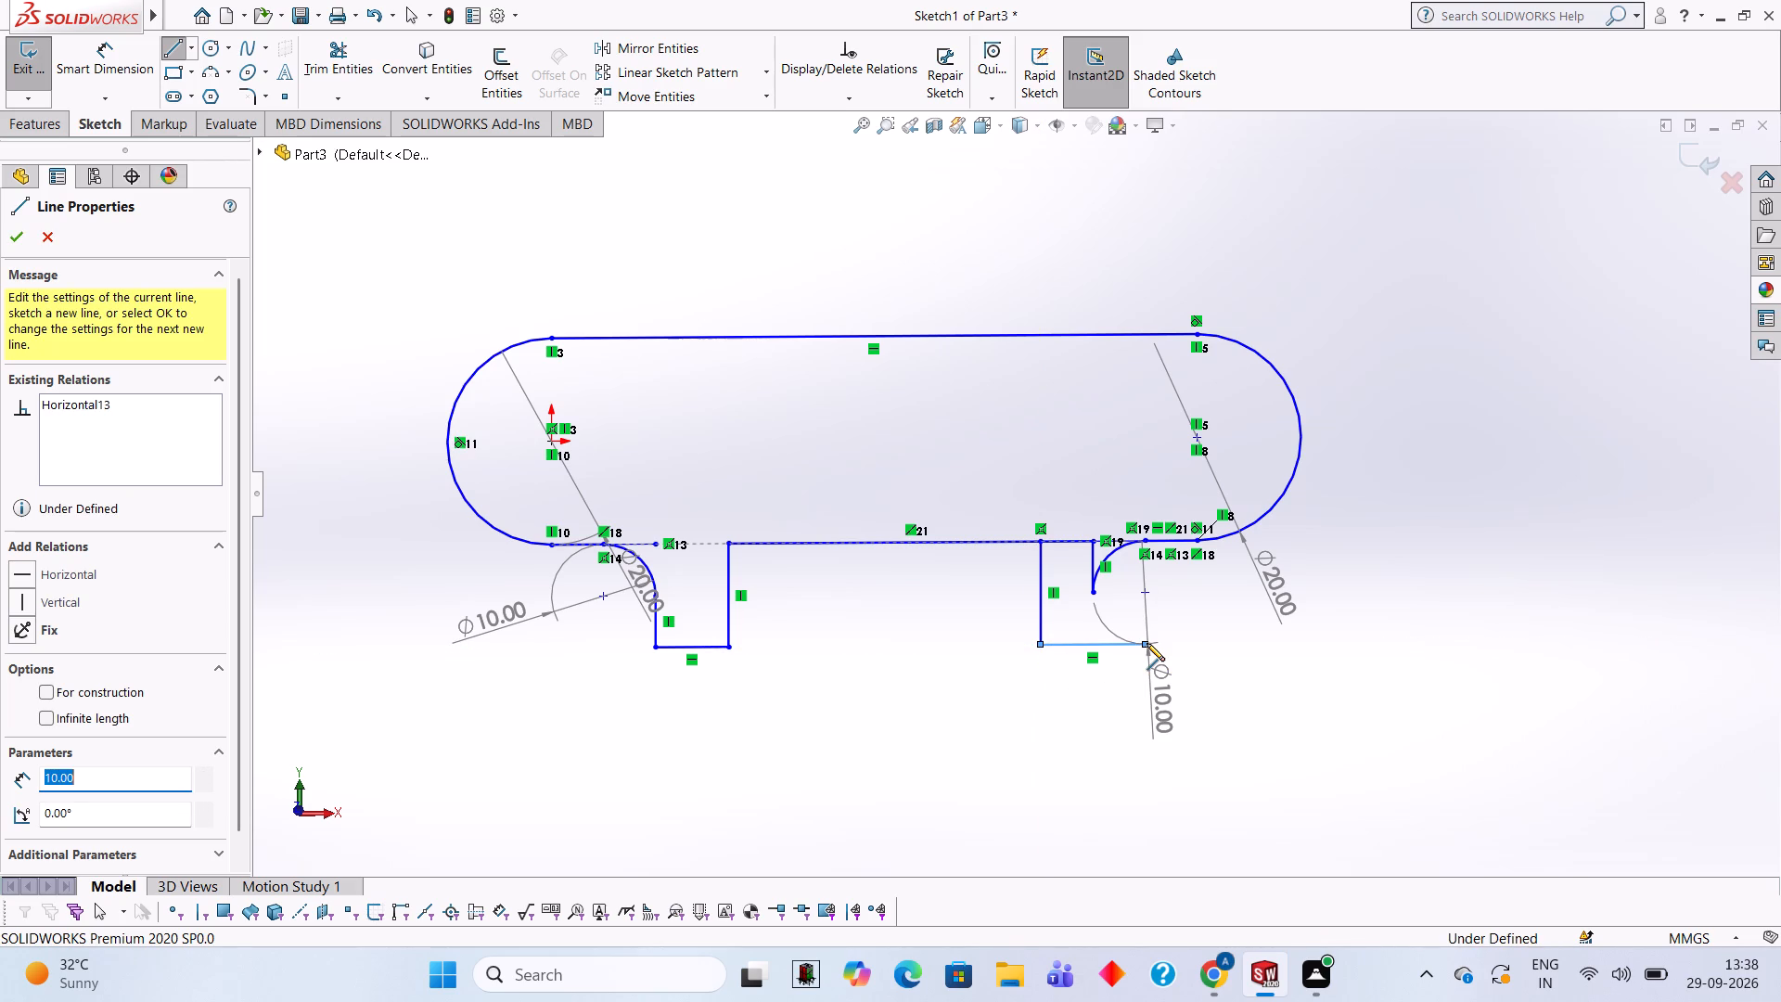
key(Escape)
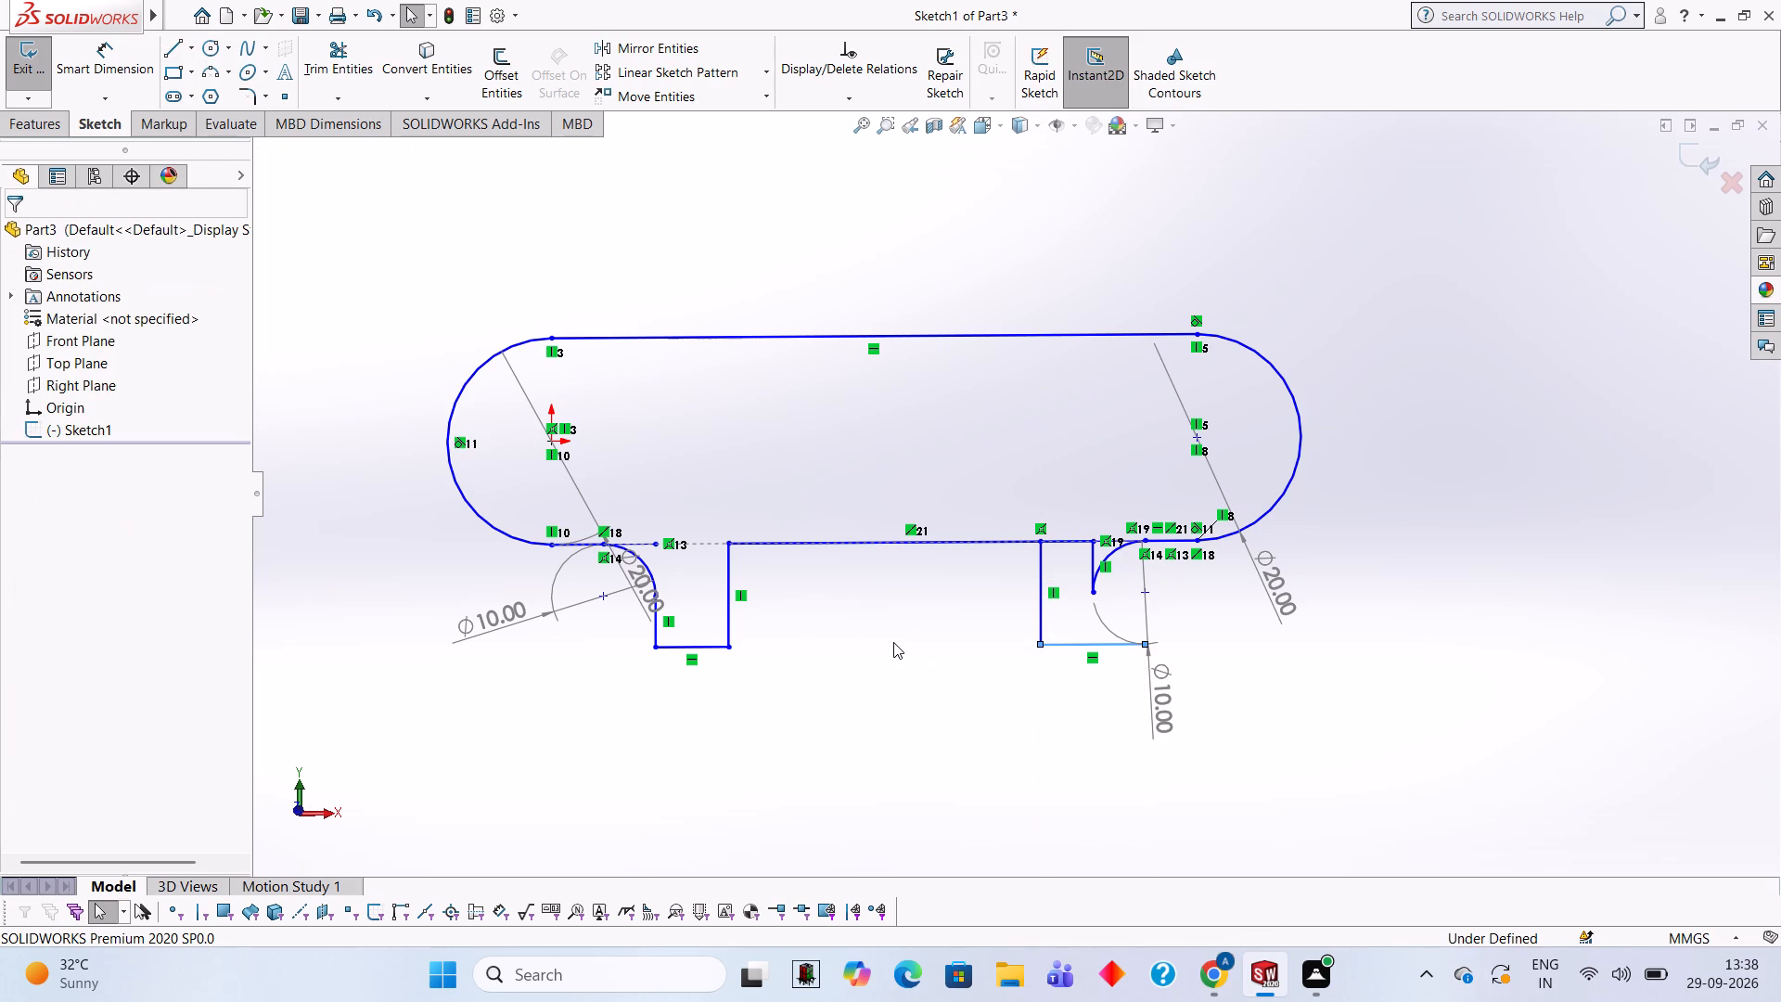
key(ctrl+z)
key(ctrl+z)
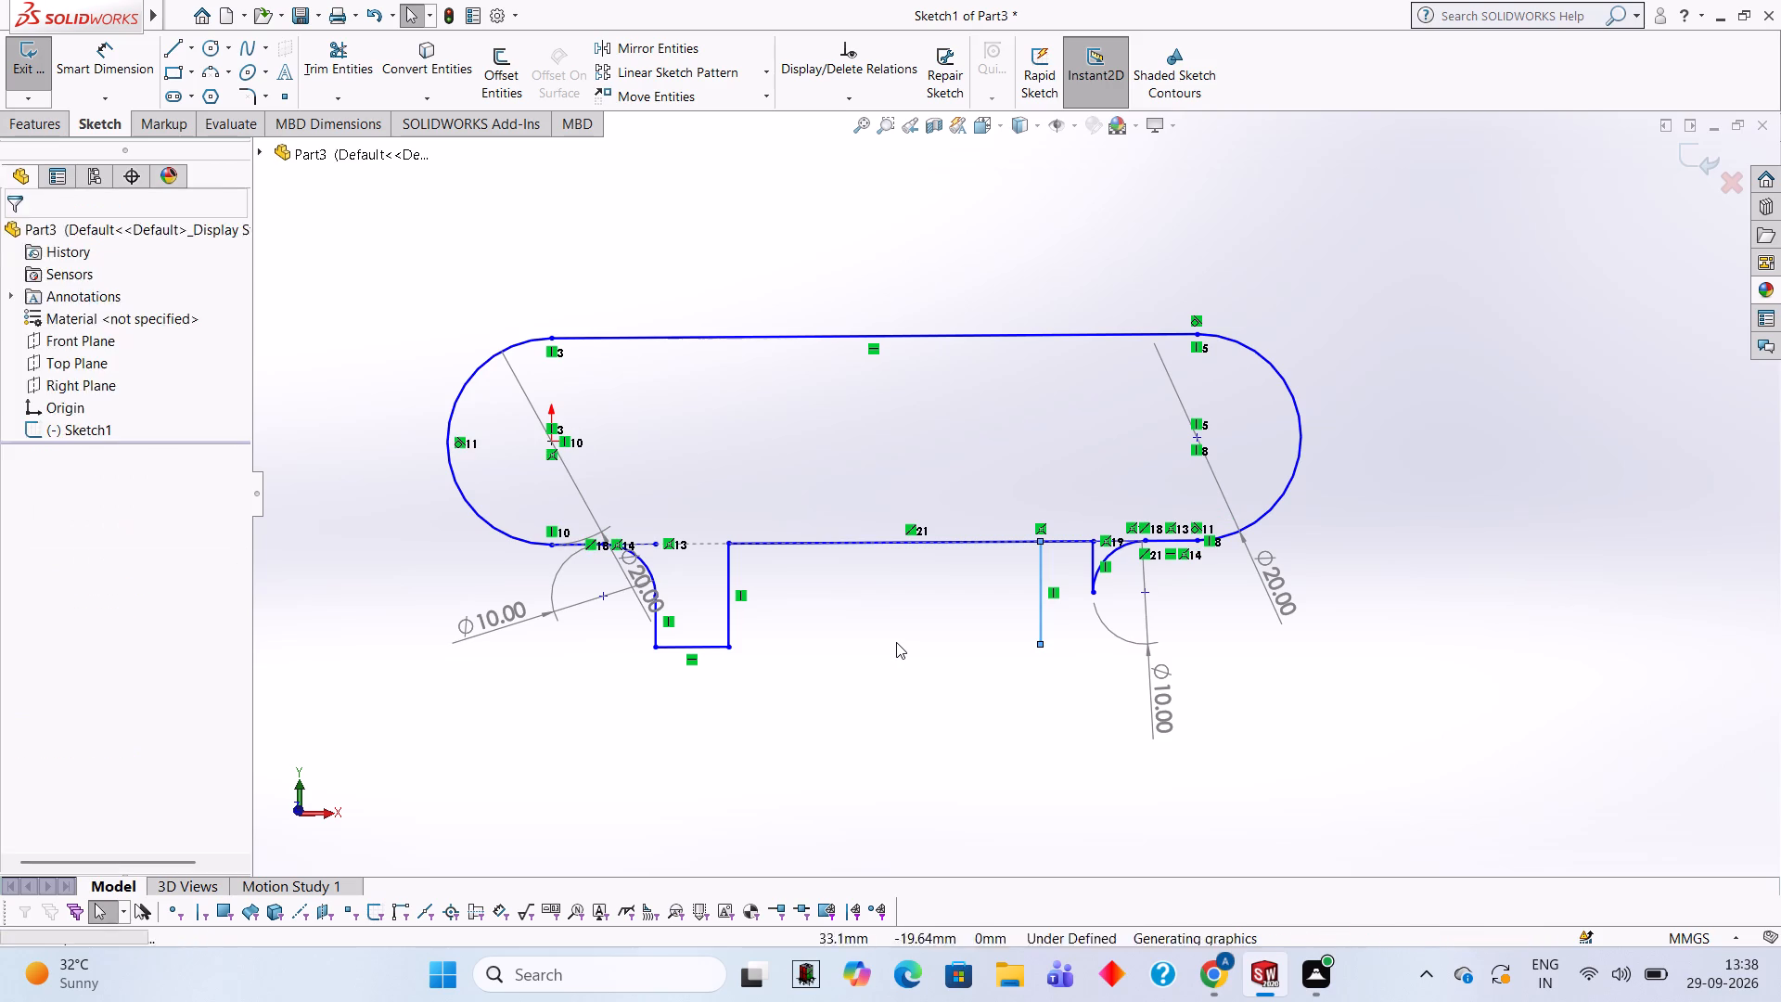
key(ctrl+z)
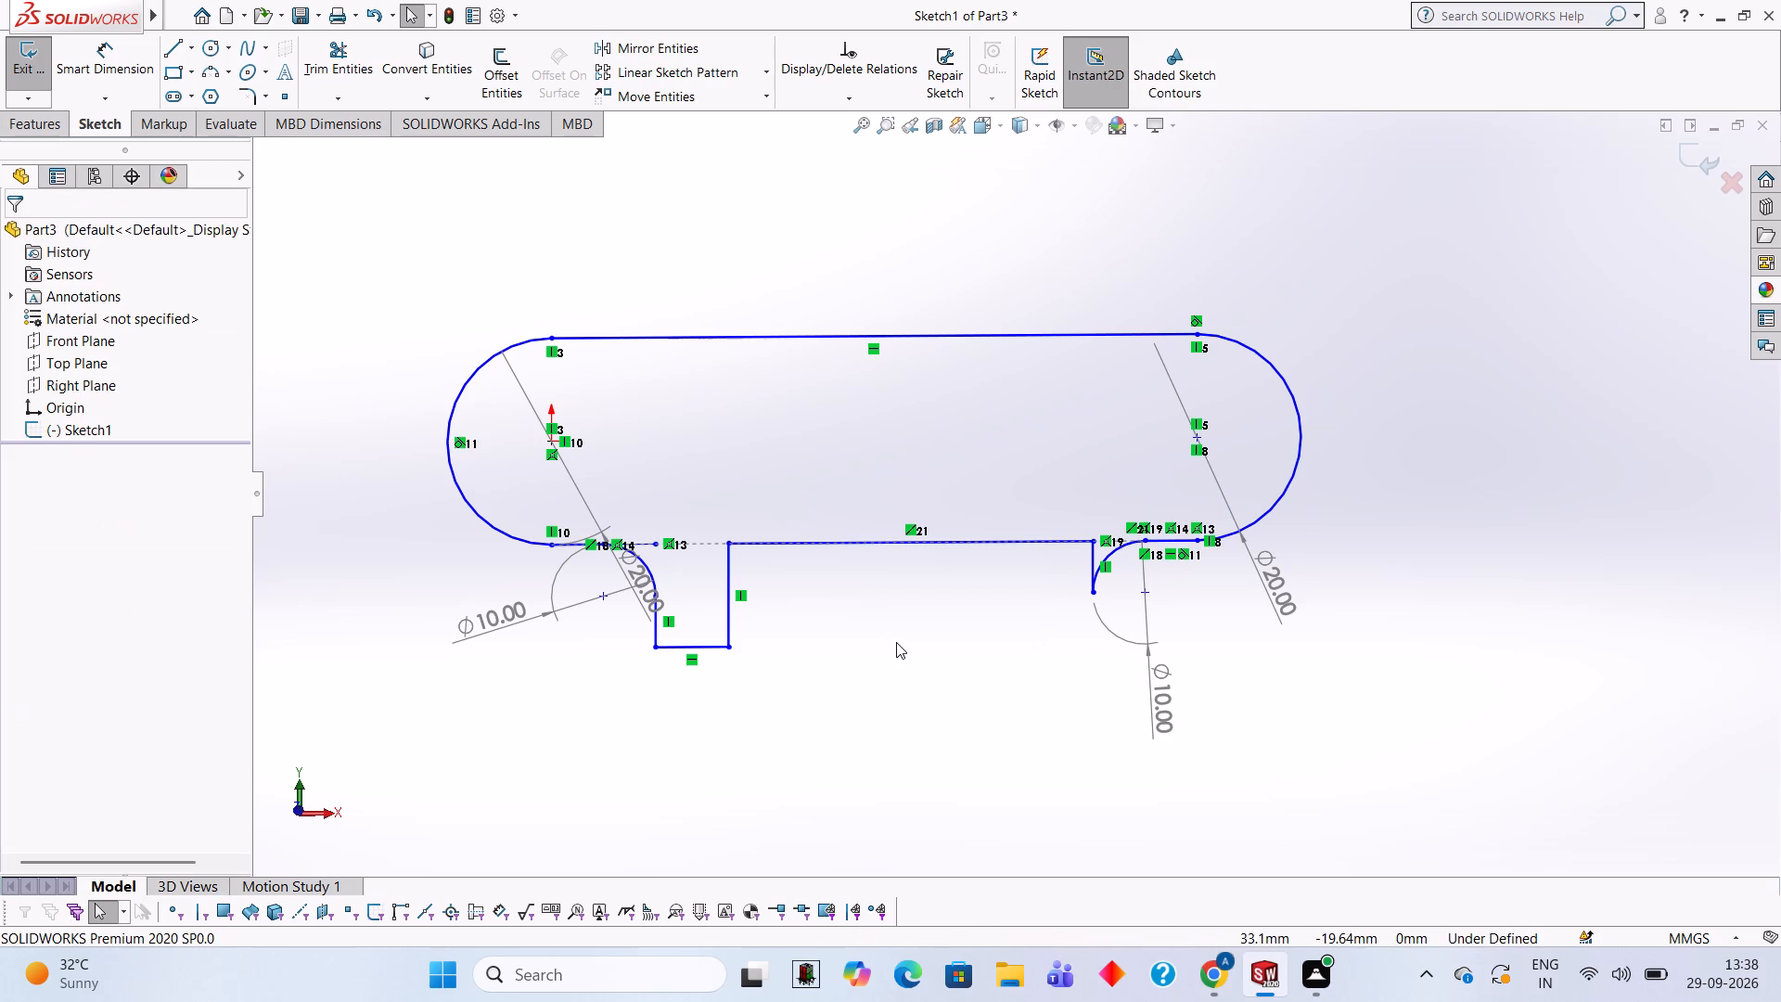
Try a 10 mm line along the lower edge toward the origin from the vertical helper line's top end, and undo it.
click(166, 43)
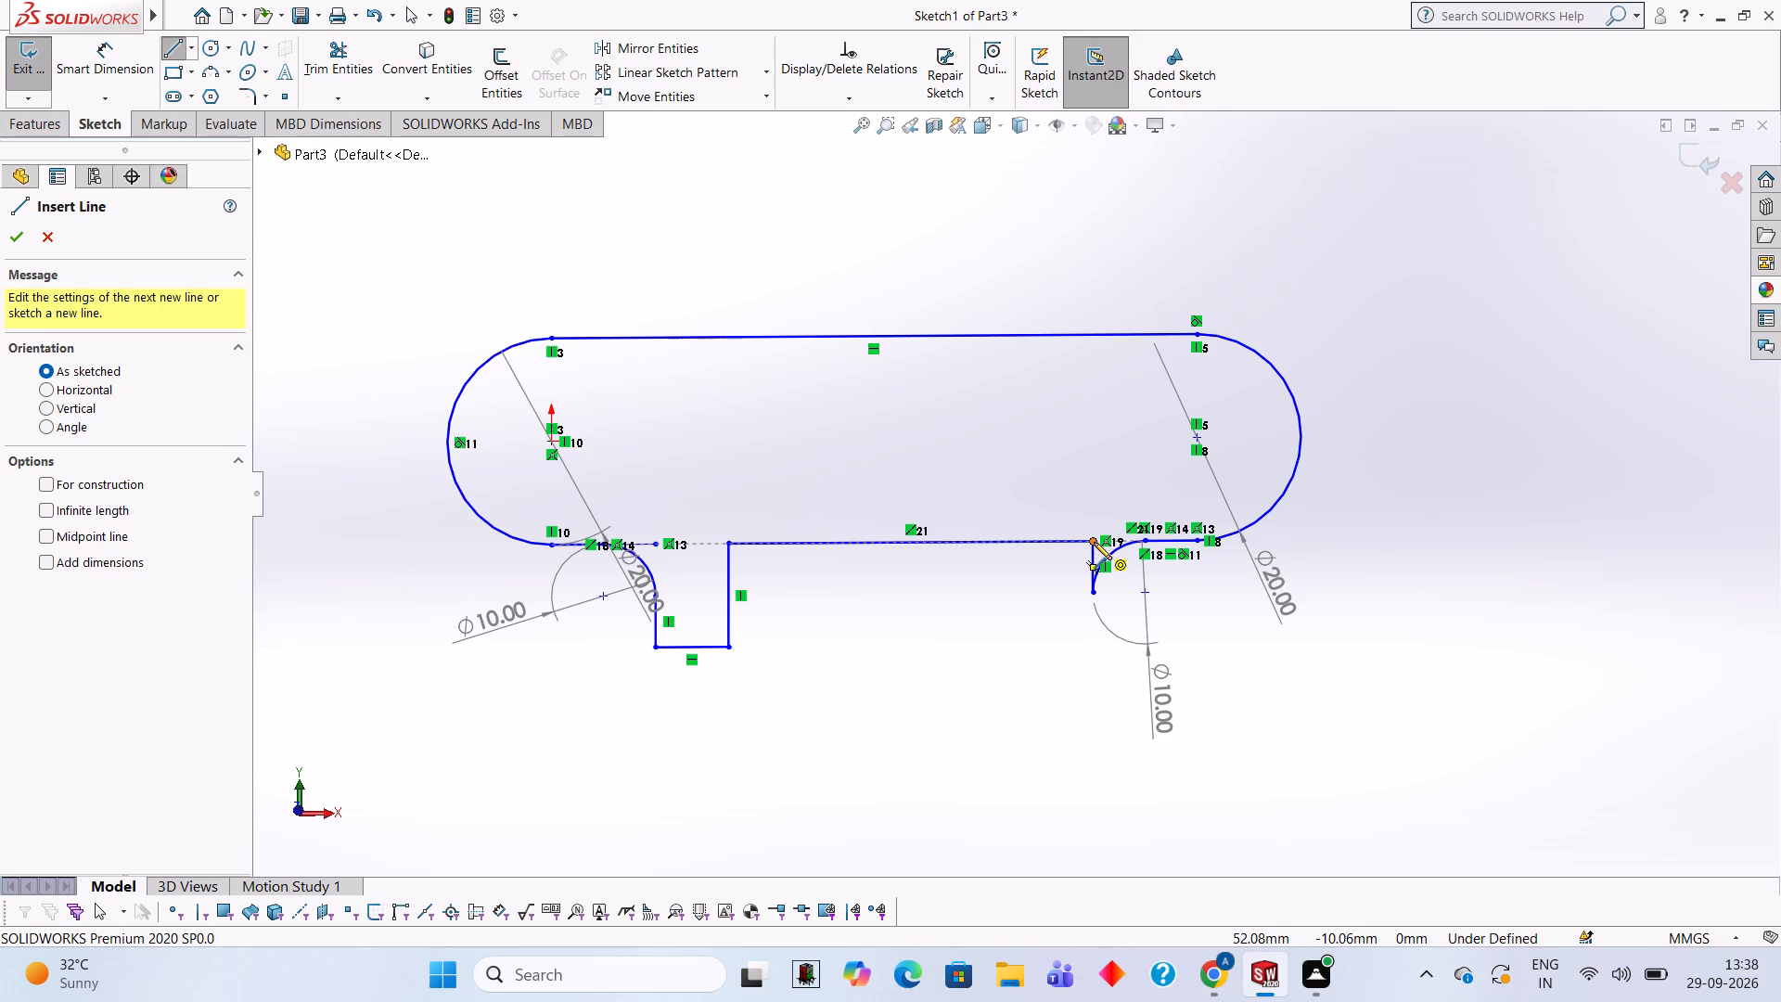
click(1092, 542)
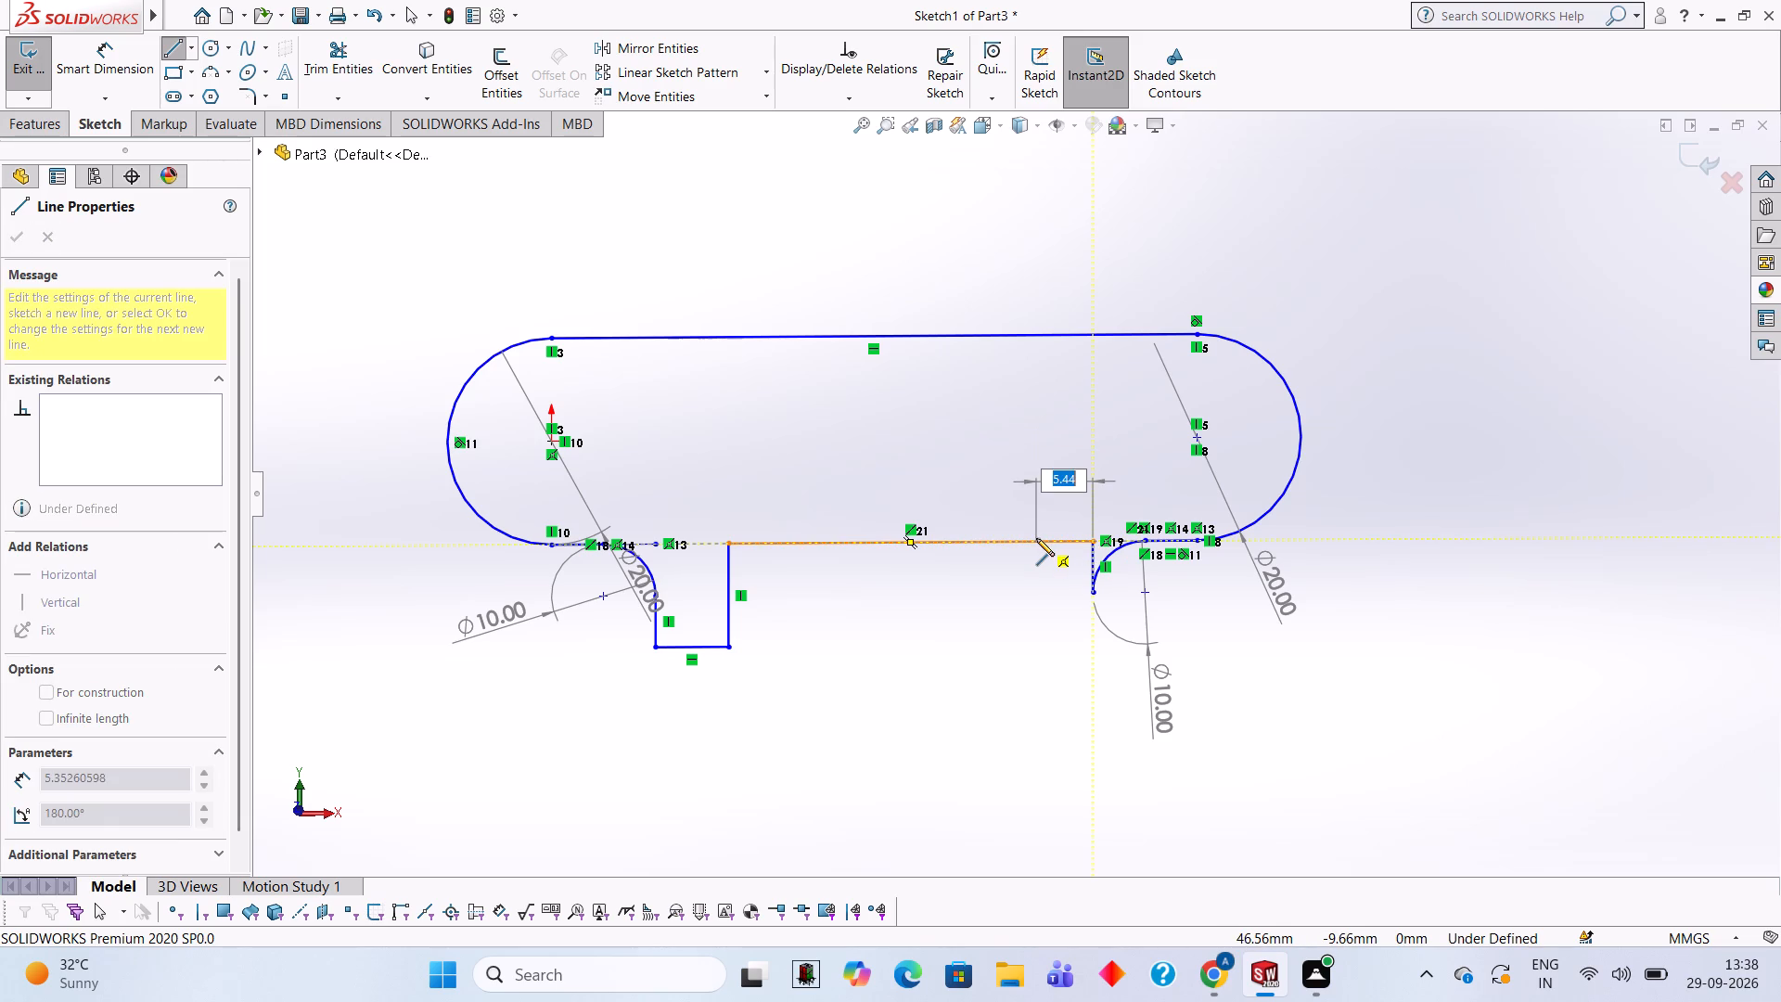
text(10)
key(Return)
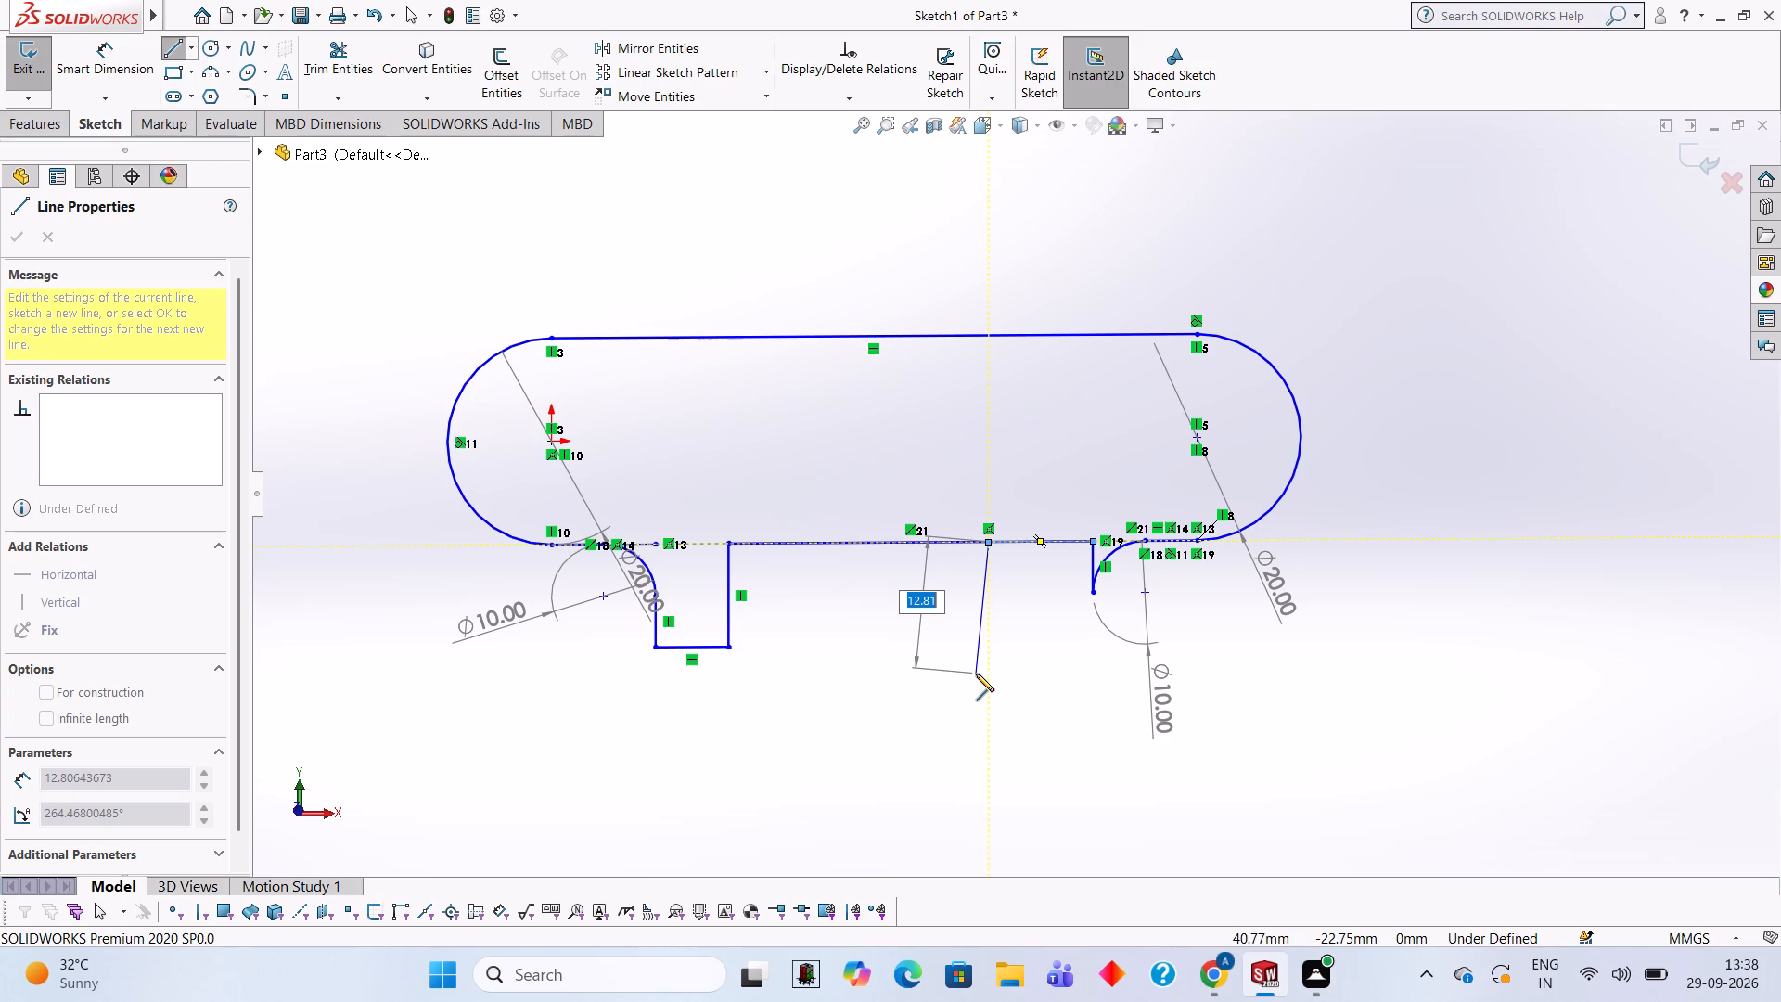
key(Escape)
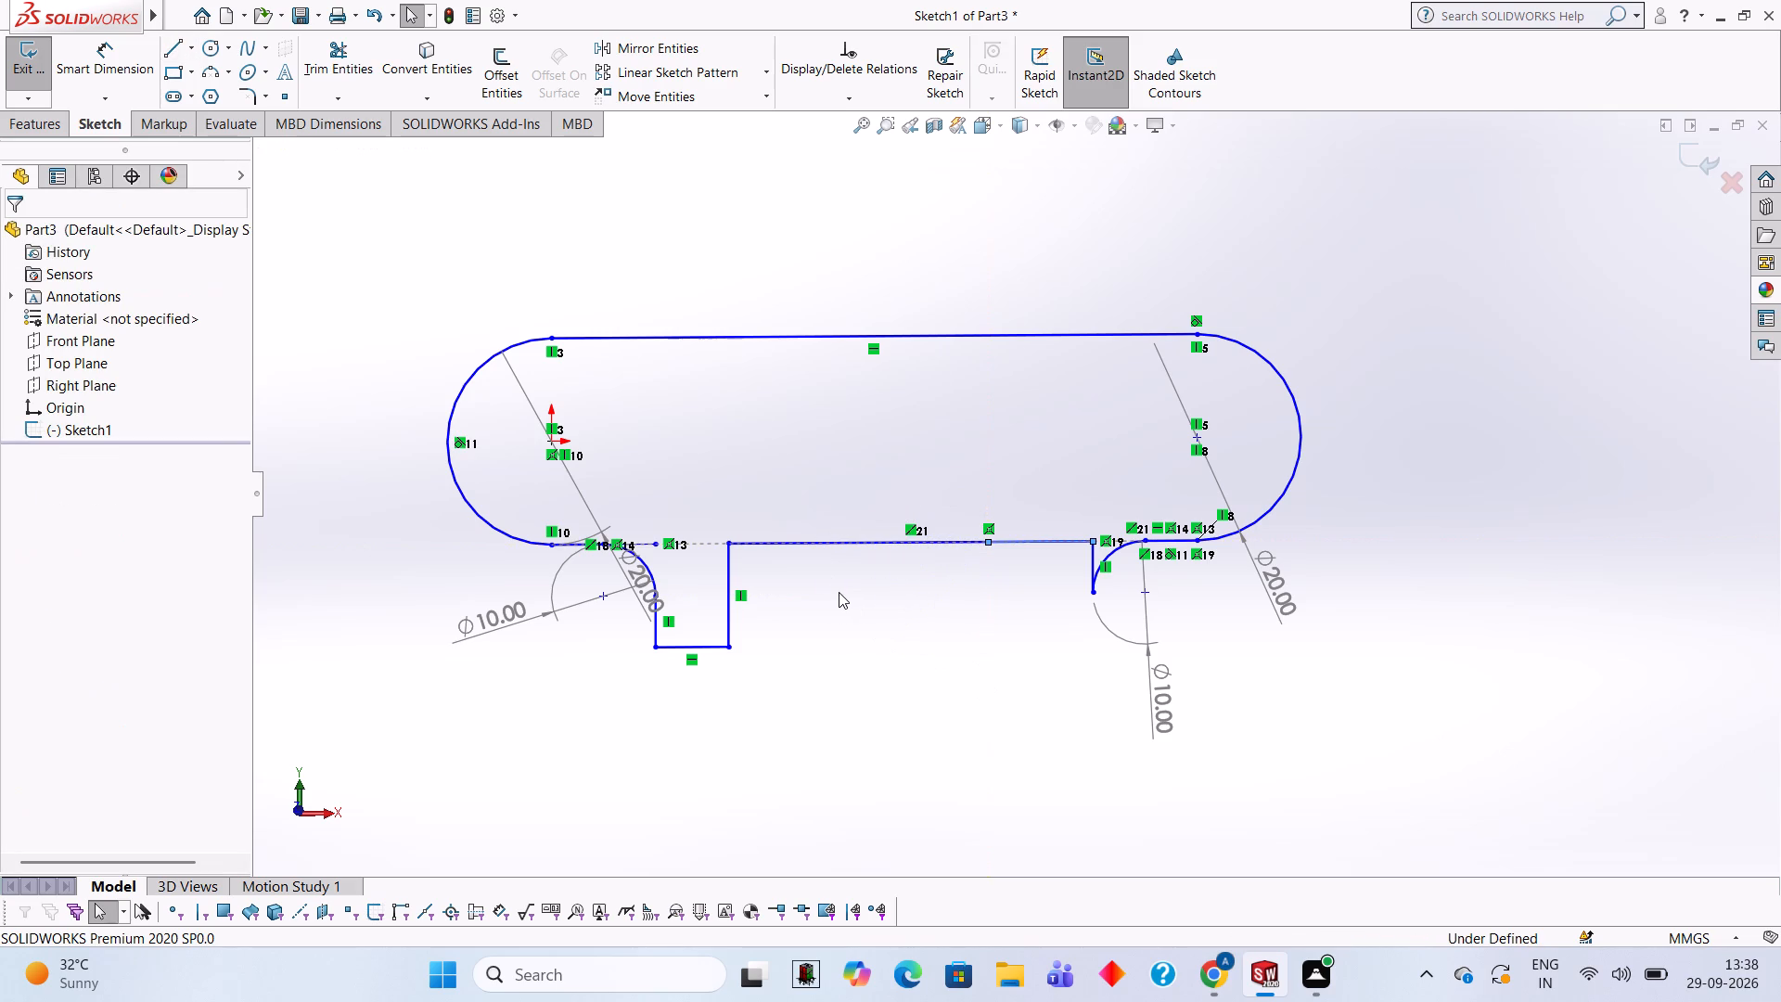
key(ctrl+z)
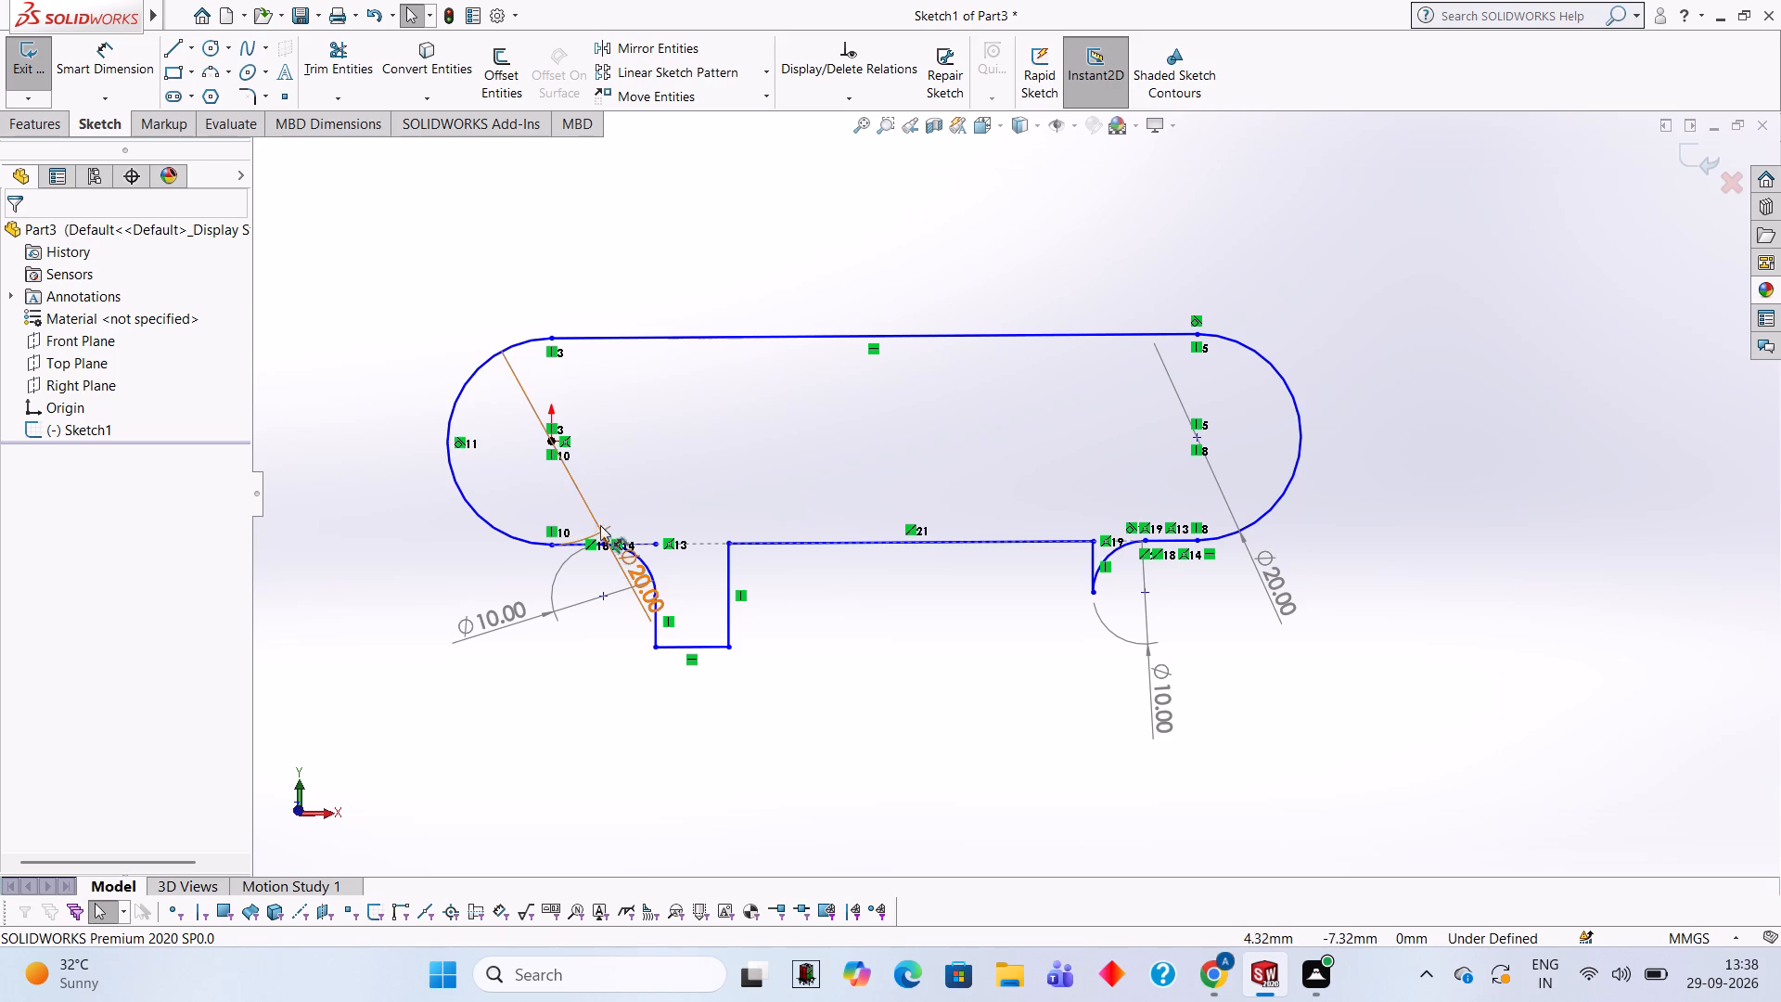
Dimension the bottom edge of the finished leg nearest the origin.
click(117, 33)
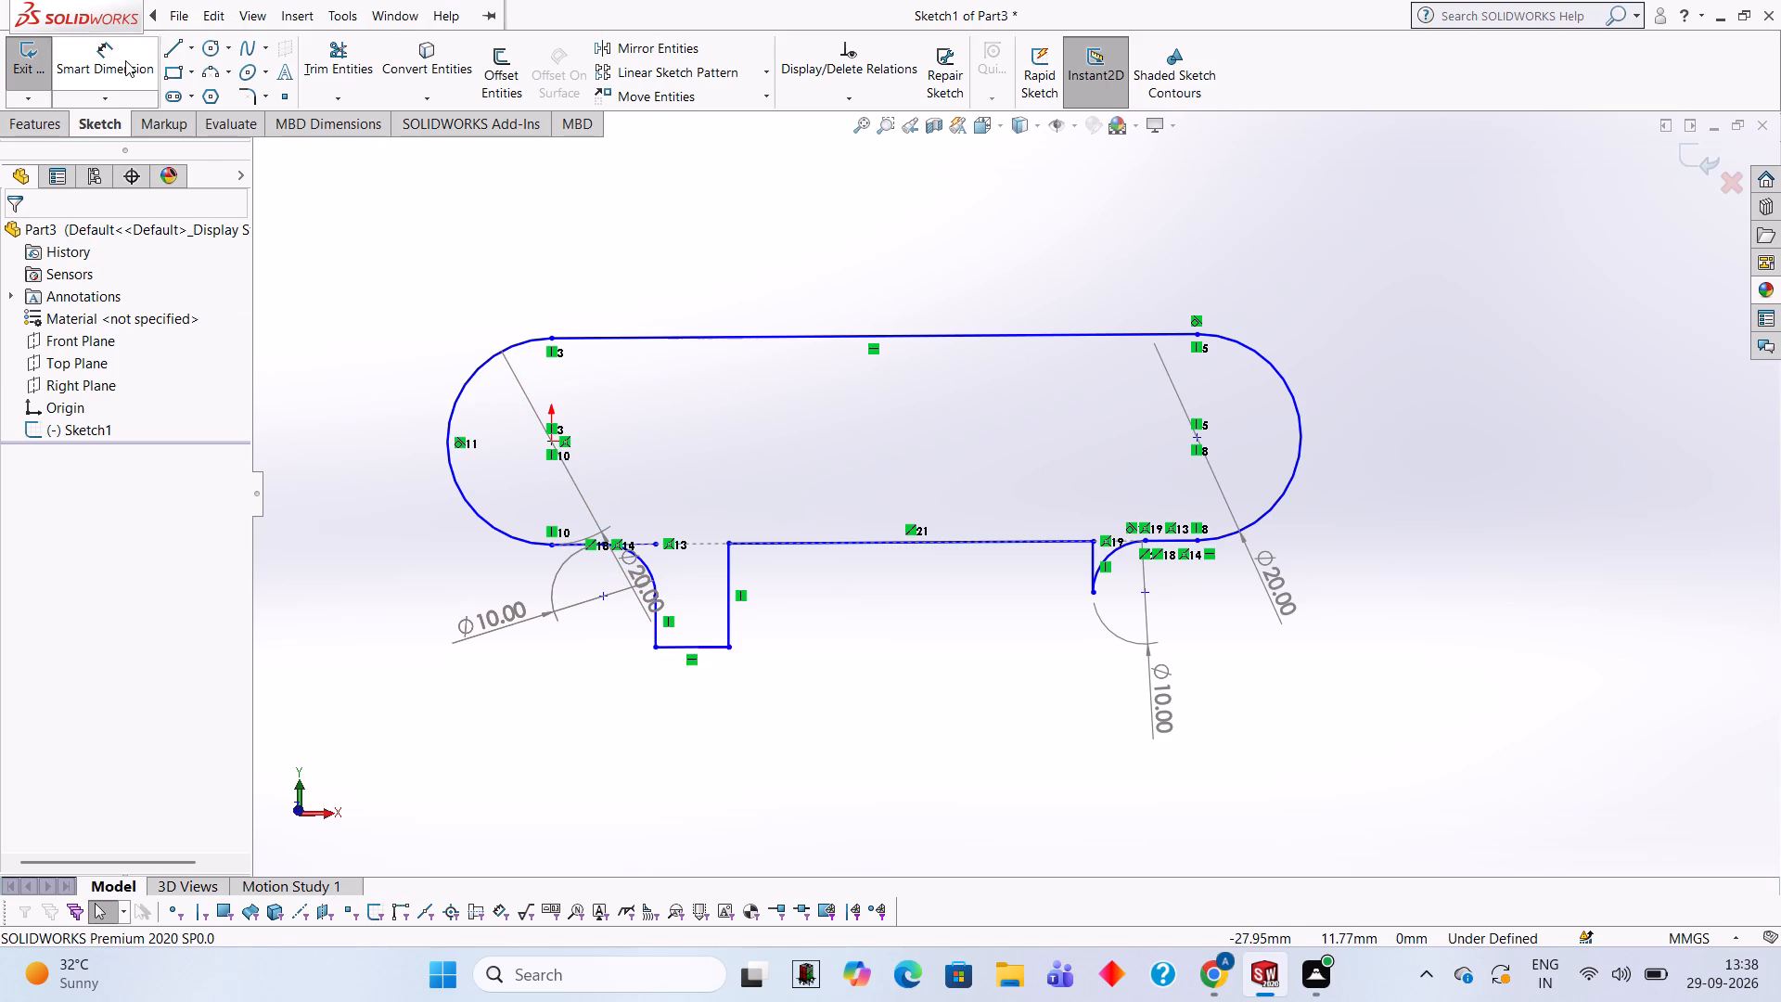
click(125, 60)
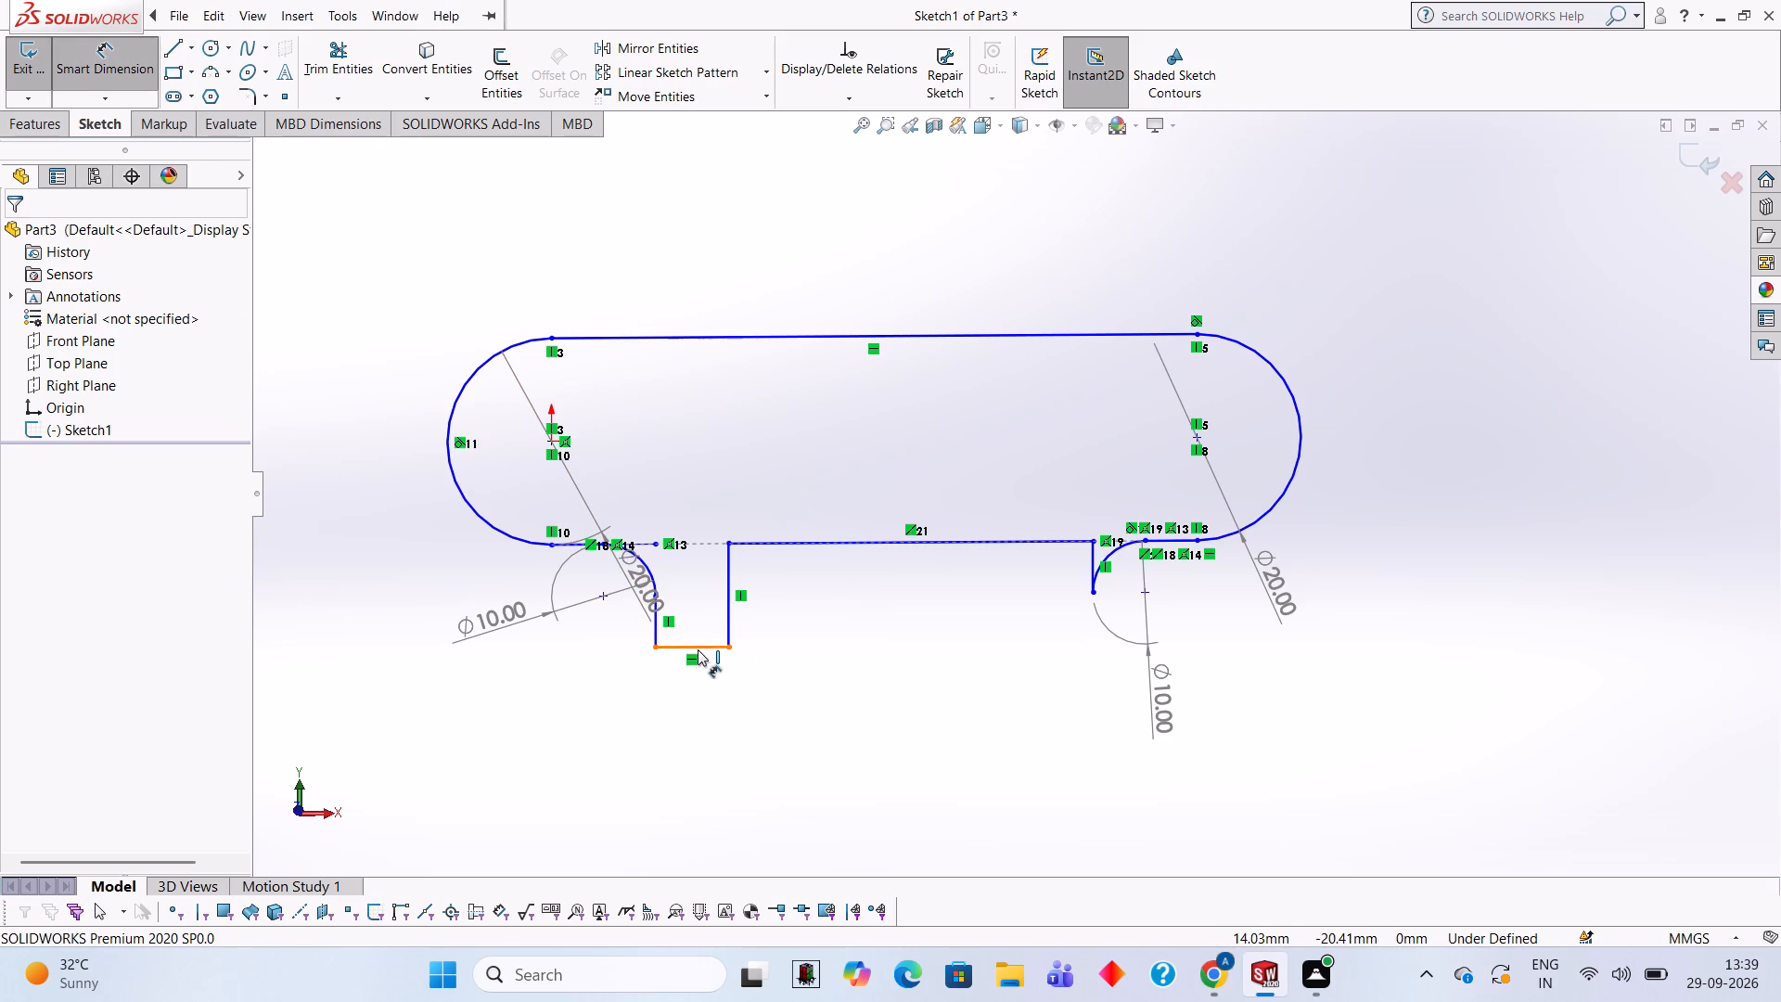
click(698, 649)
click(689, 698)
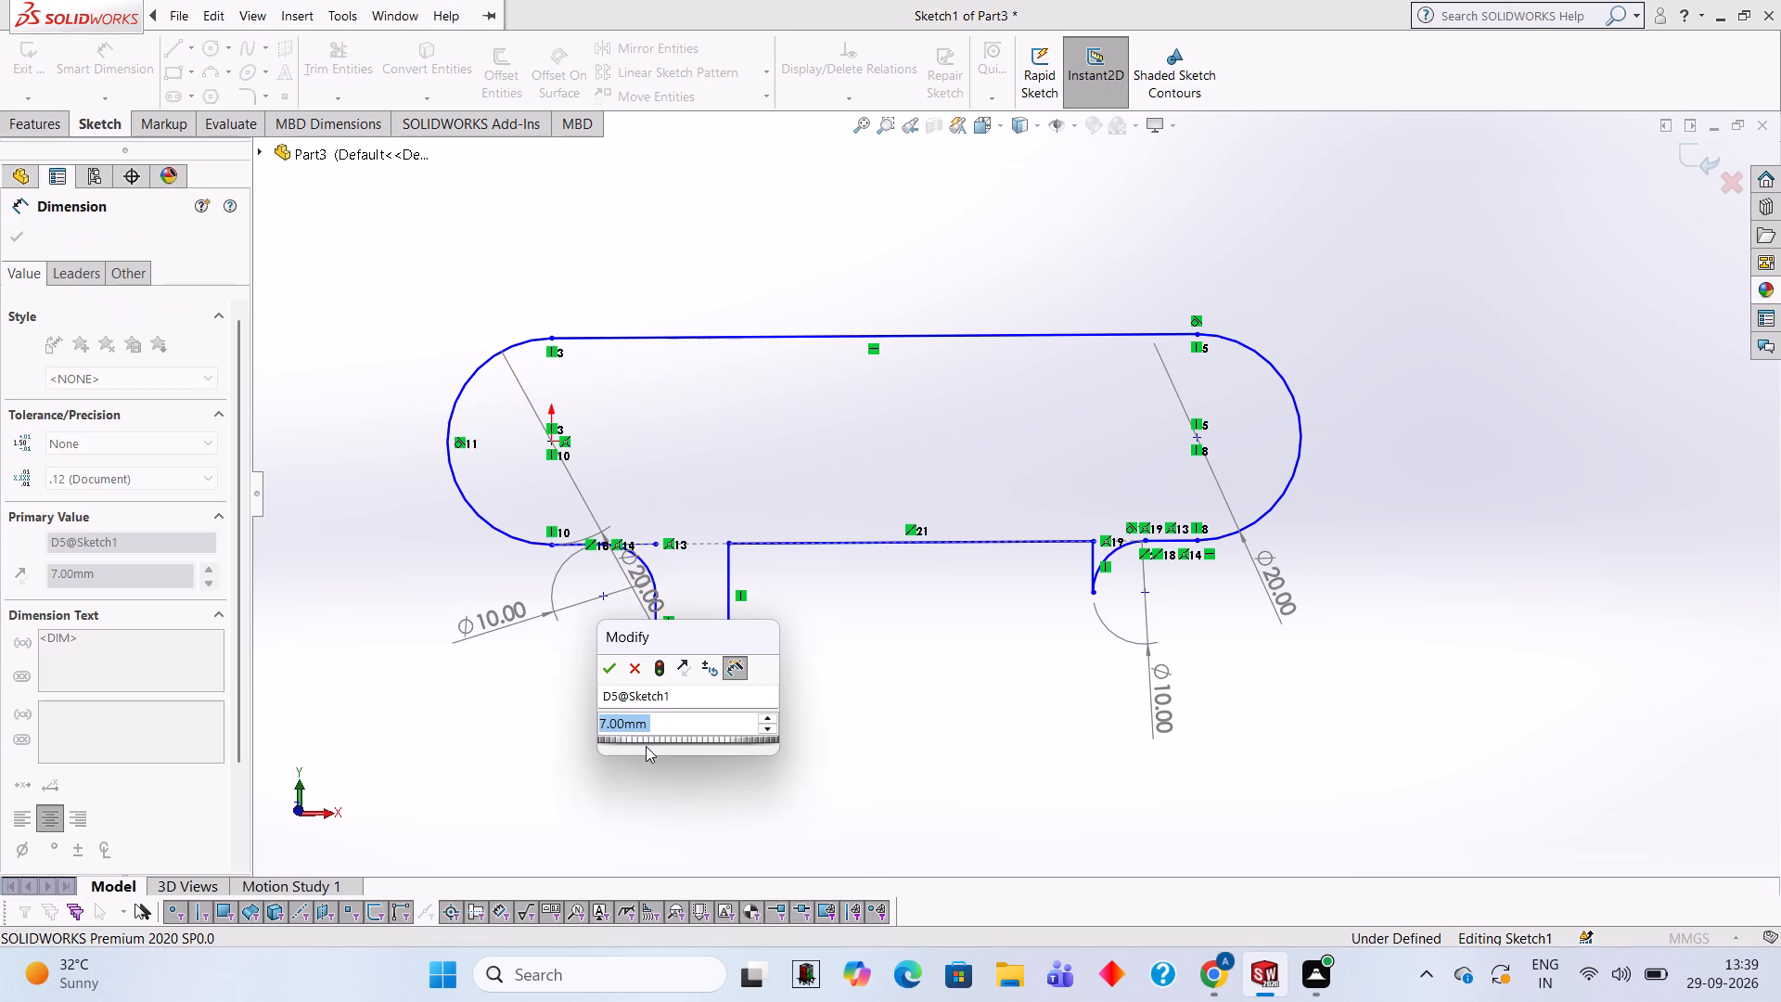
key(Escape)
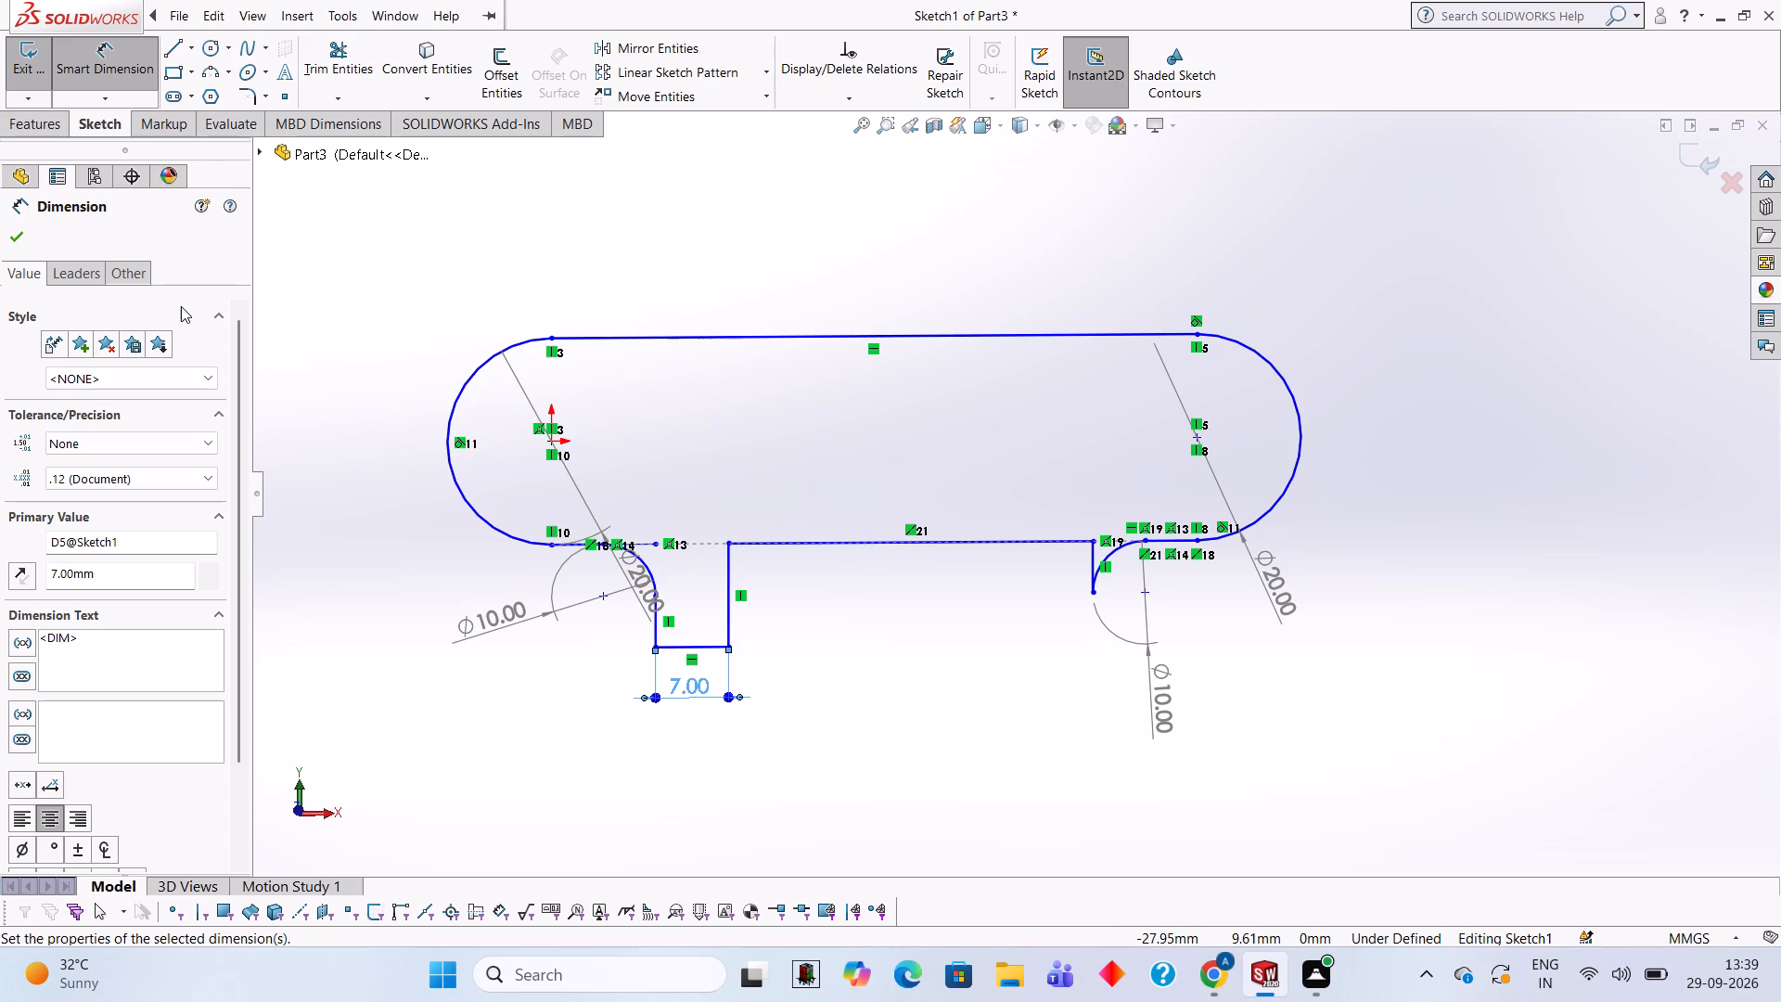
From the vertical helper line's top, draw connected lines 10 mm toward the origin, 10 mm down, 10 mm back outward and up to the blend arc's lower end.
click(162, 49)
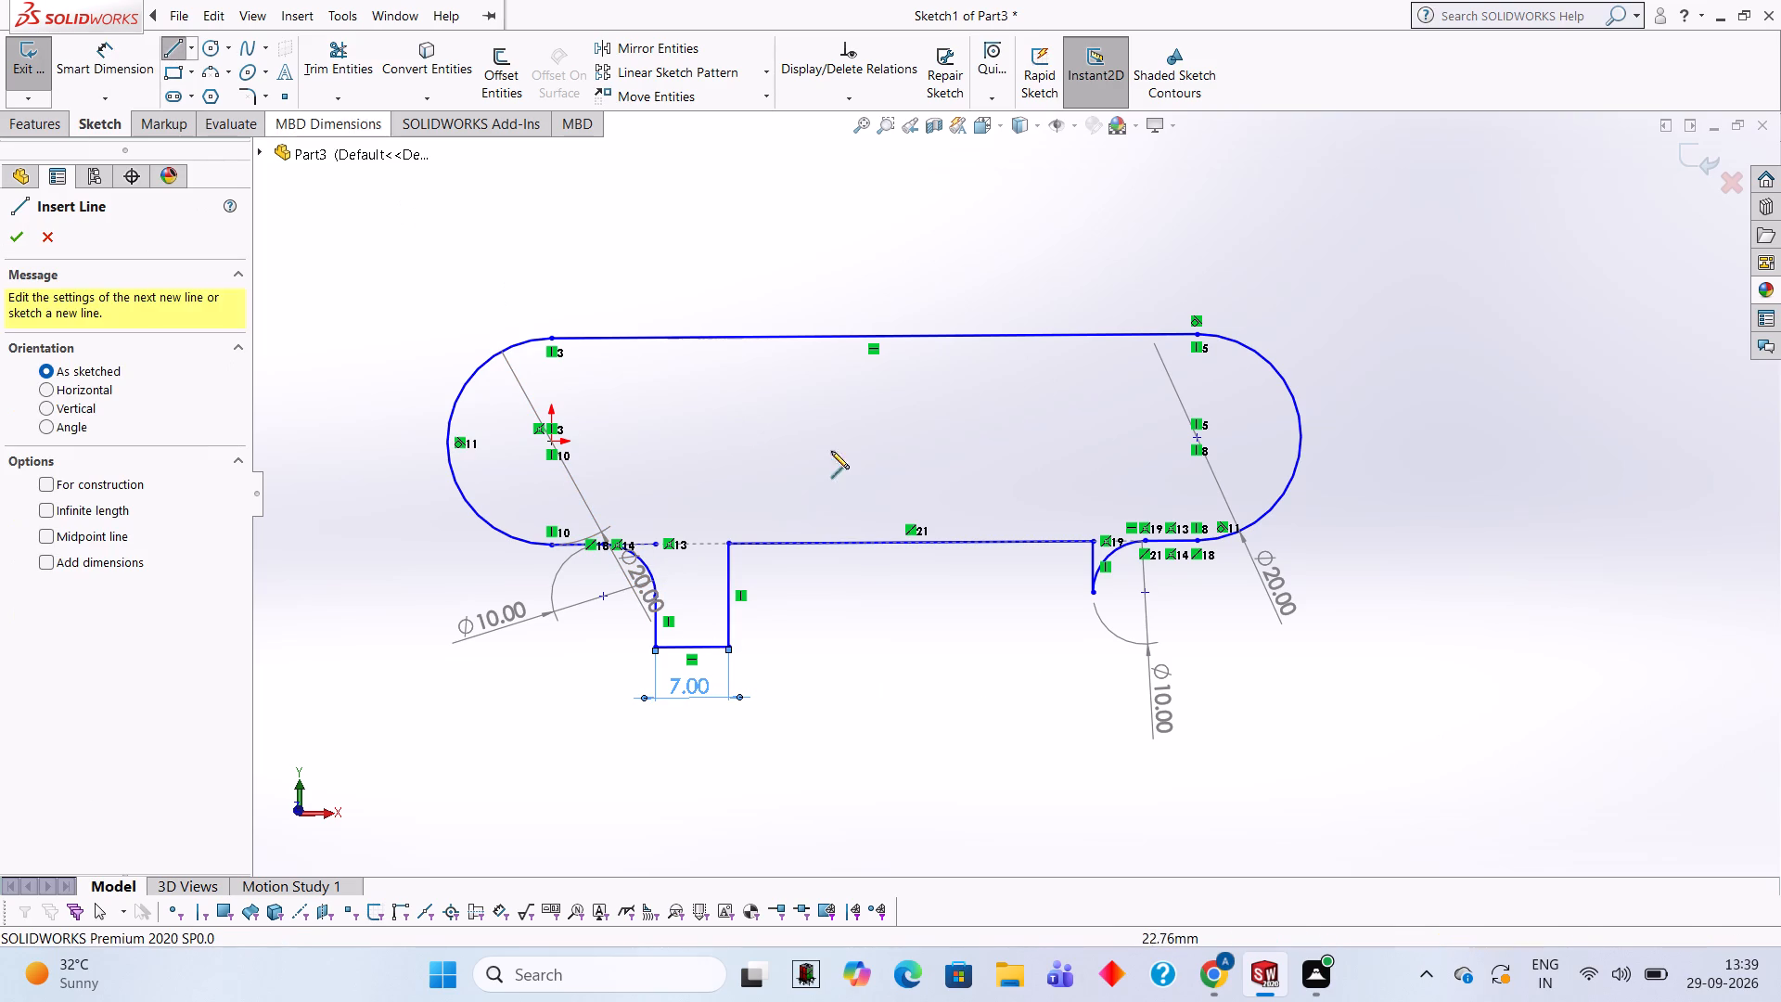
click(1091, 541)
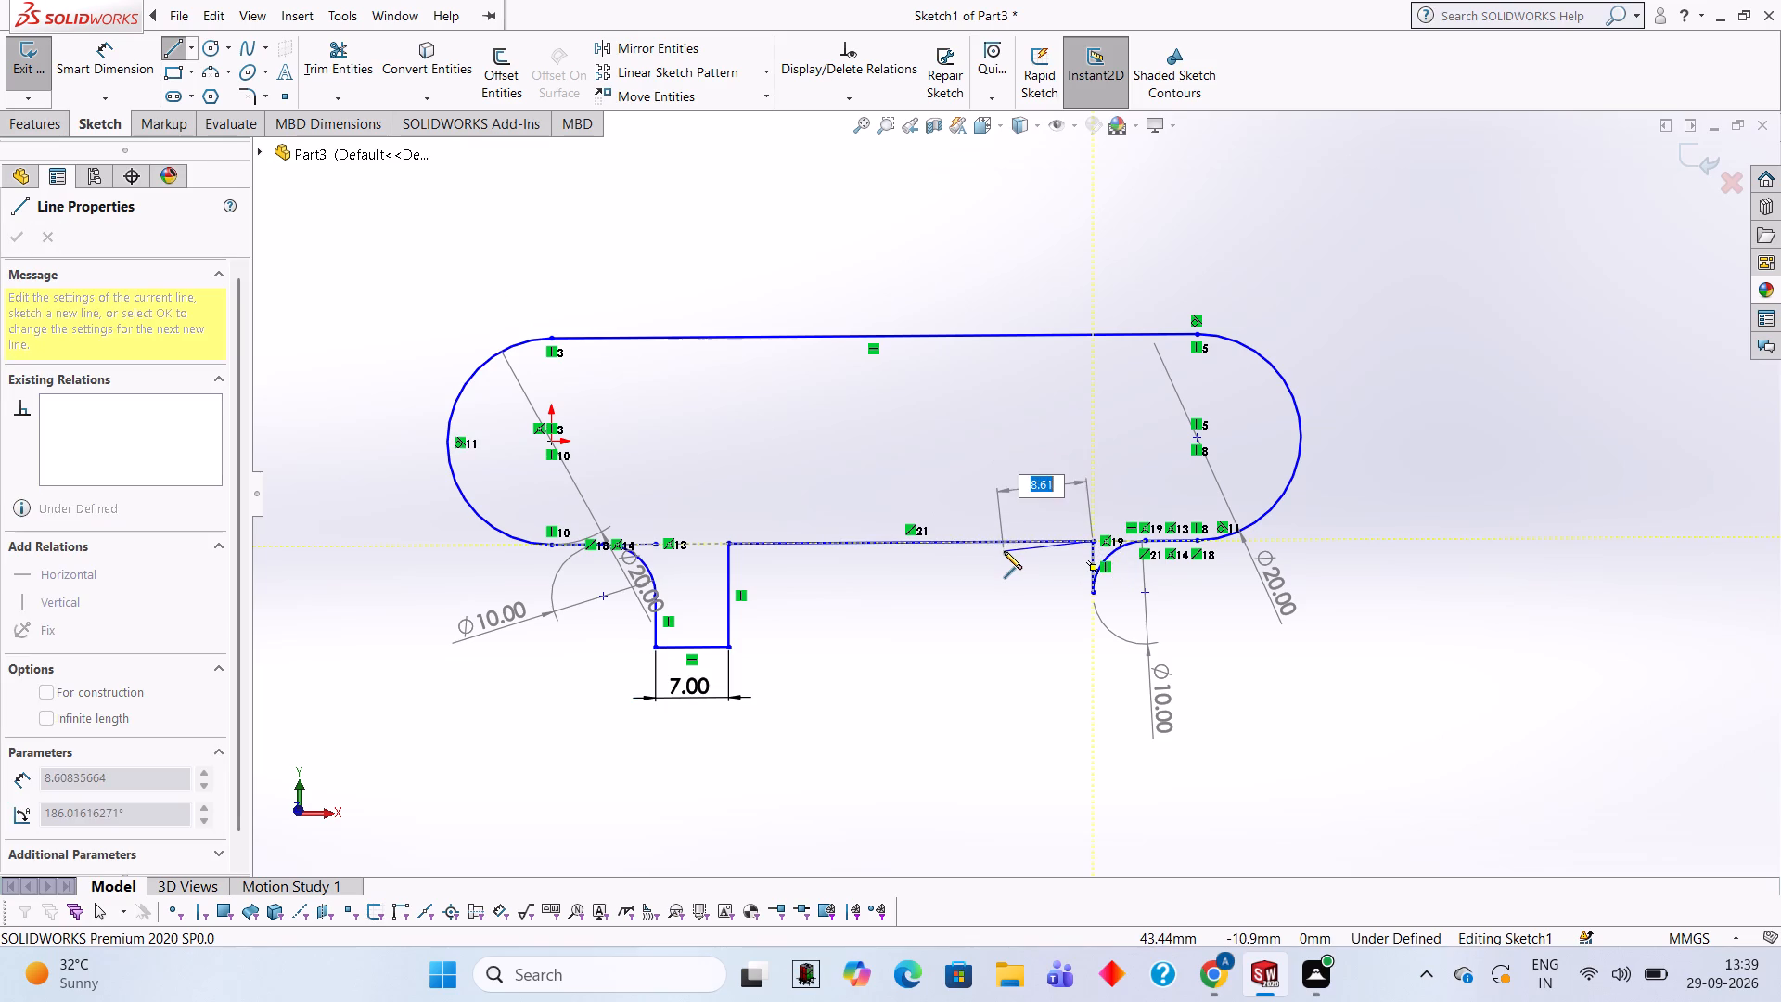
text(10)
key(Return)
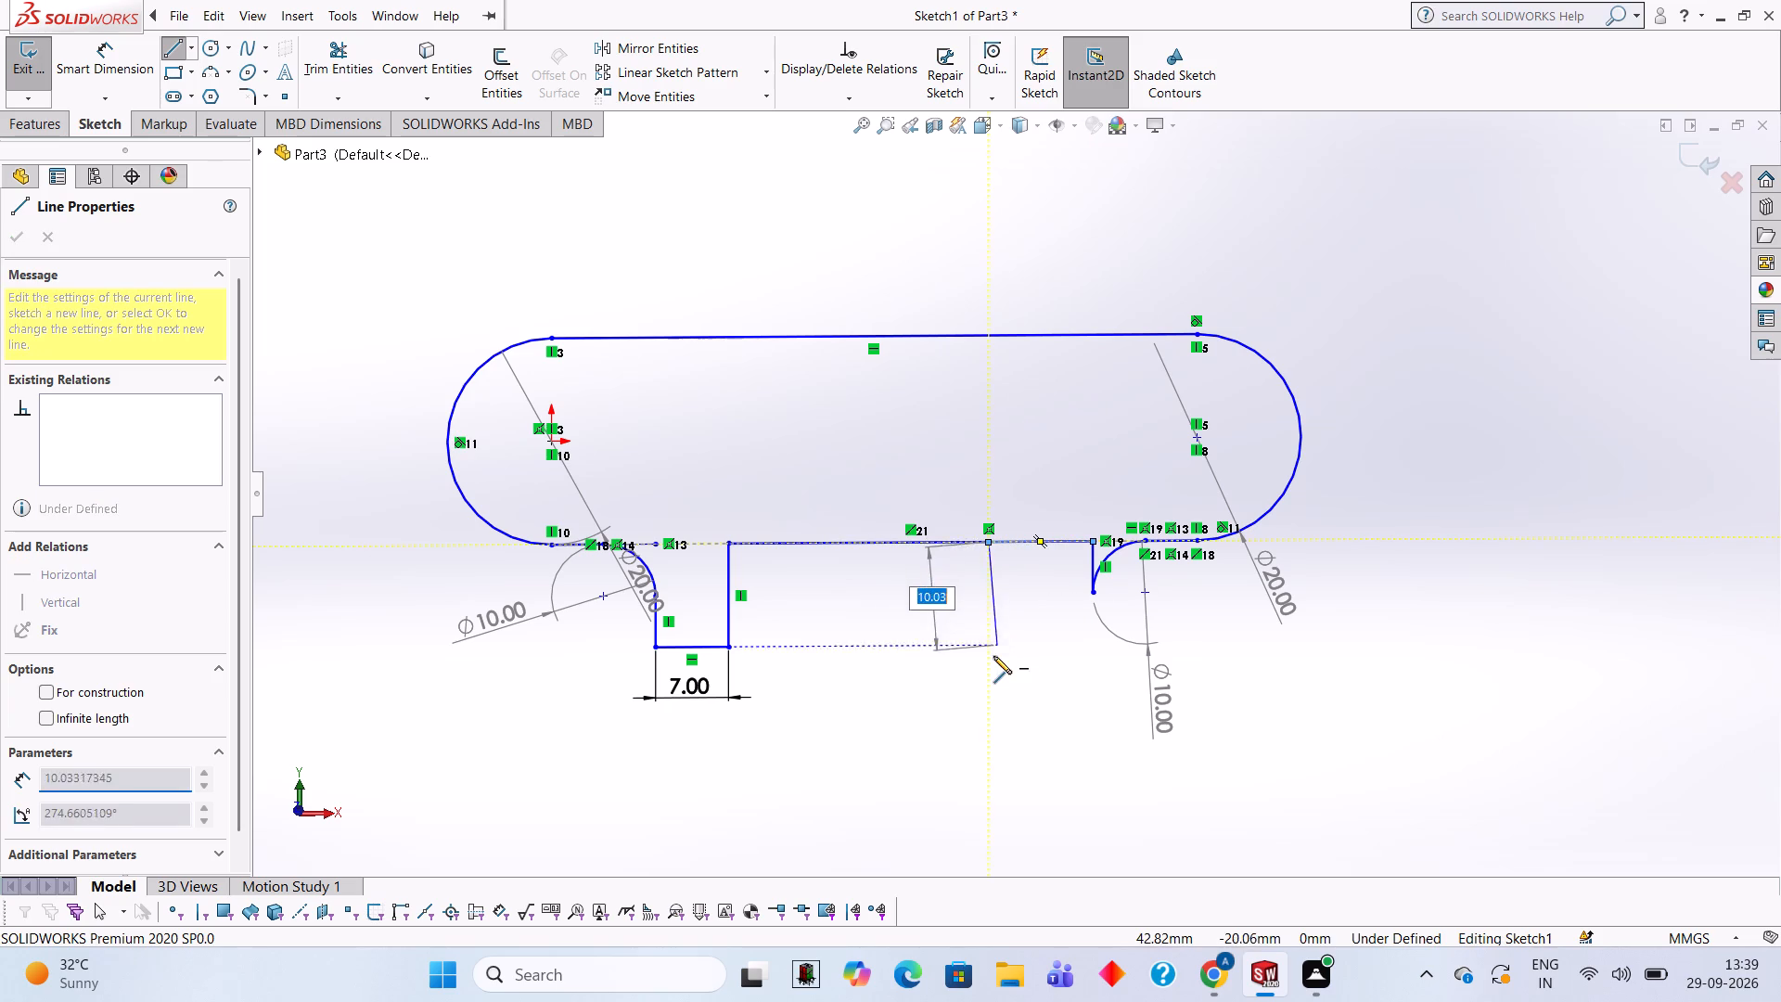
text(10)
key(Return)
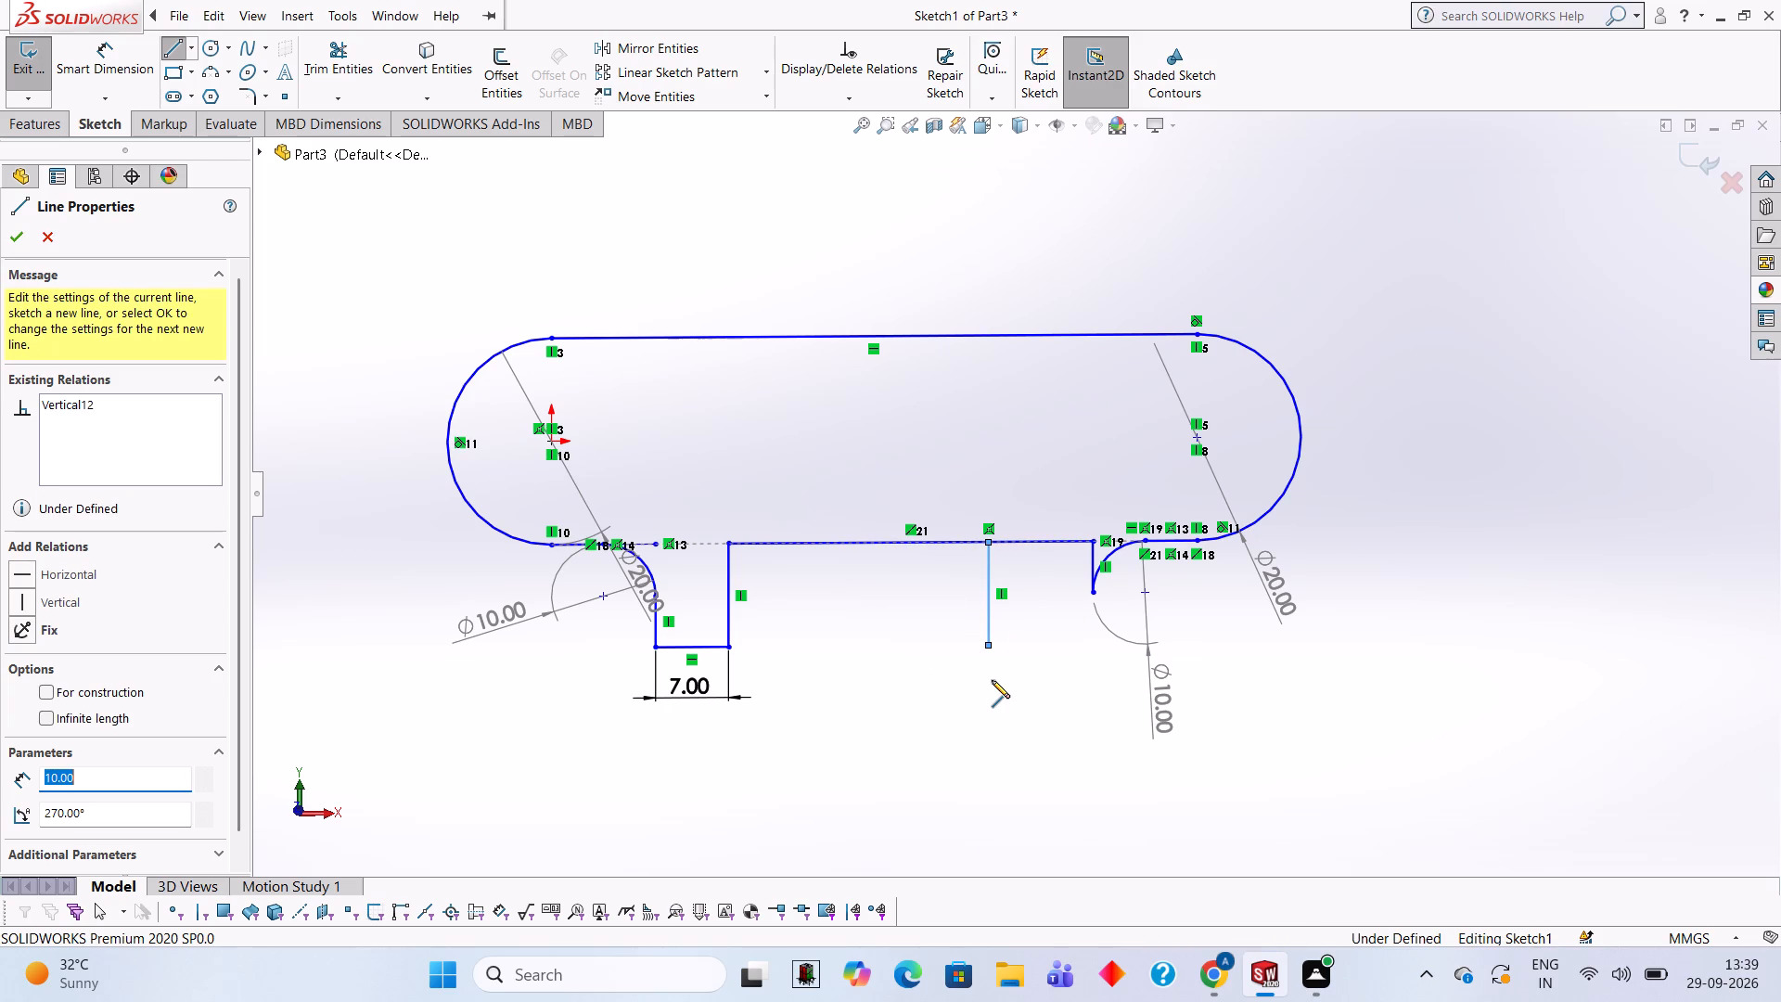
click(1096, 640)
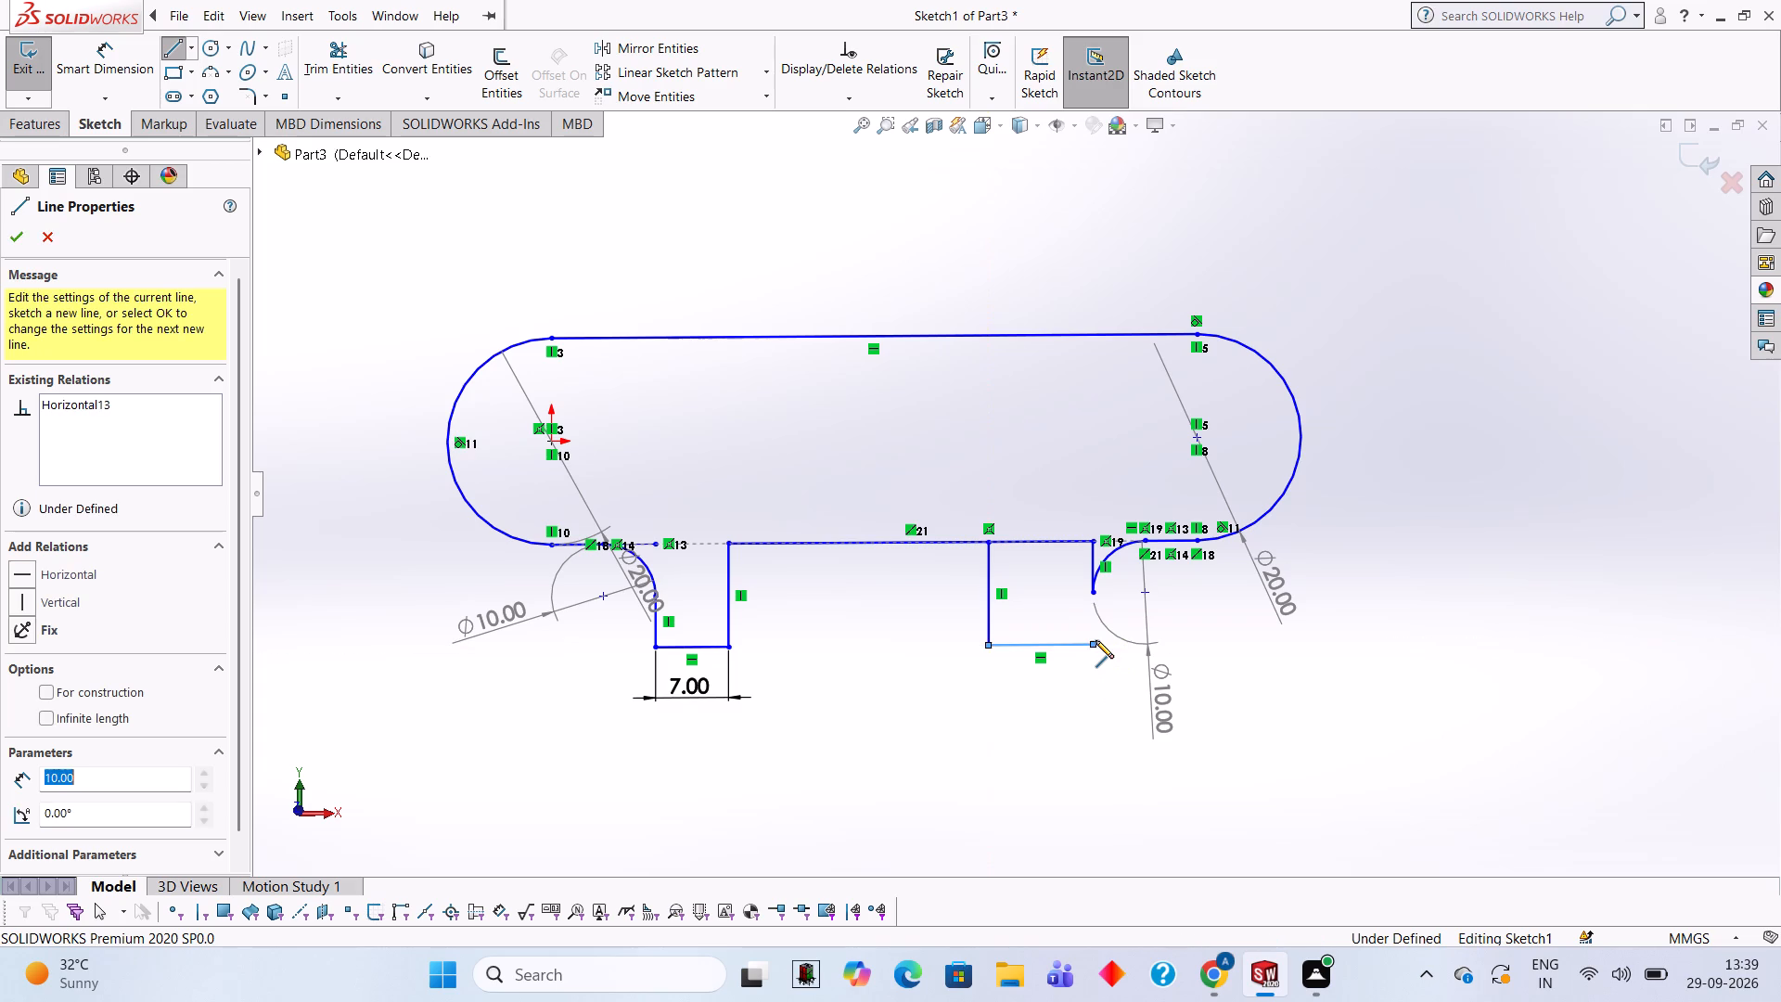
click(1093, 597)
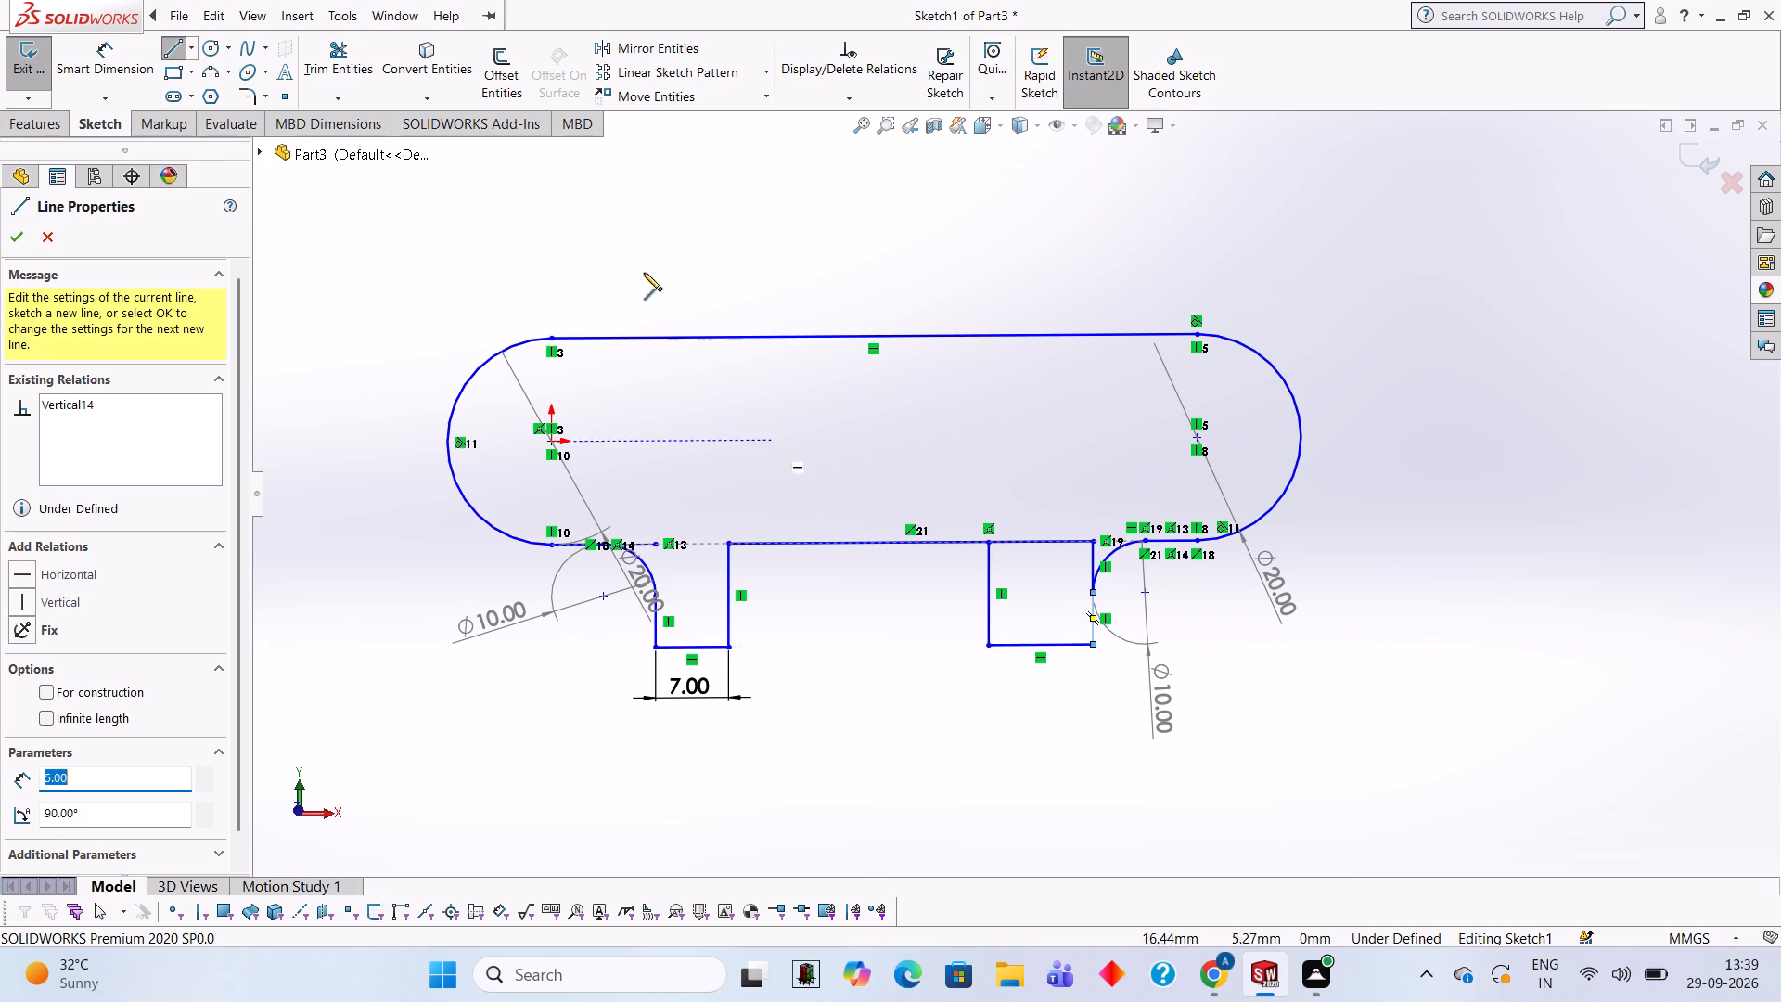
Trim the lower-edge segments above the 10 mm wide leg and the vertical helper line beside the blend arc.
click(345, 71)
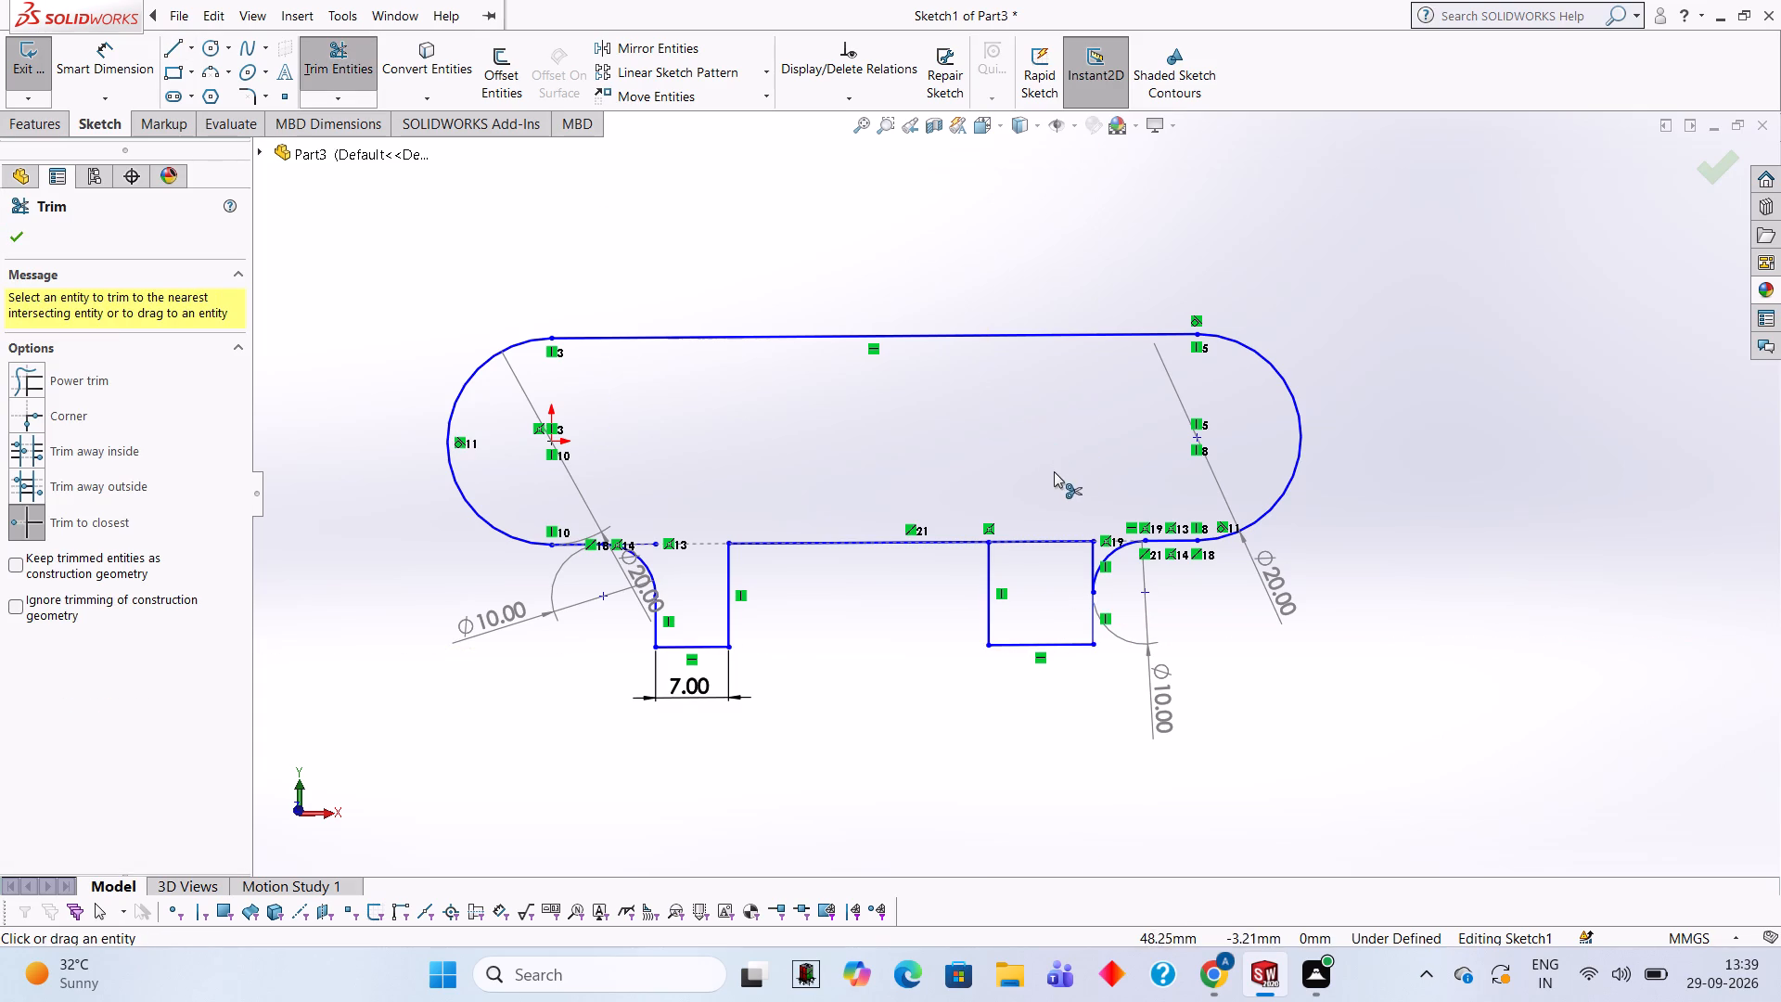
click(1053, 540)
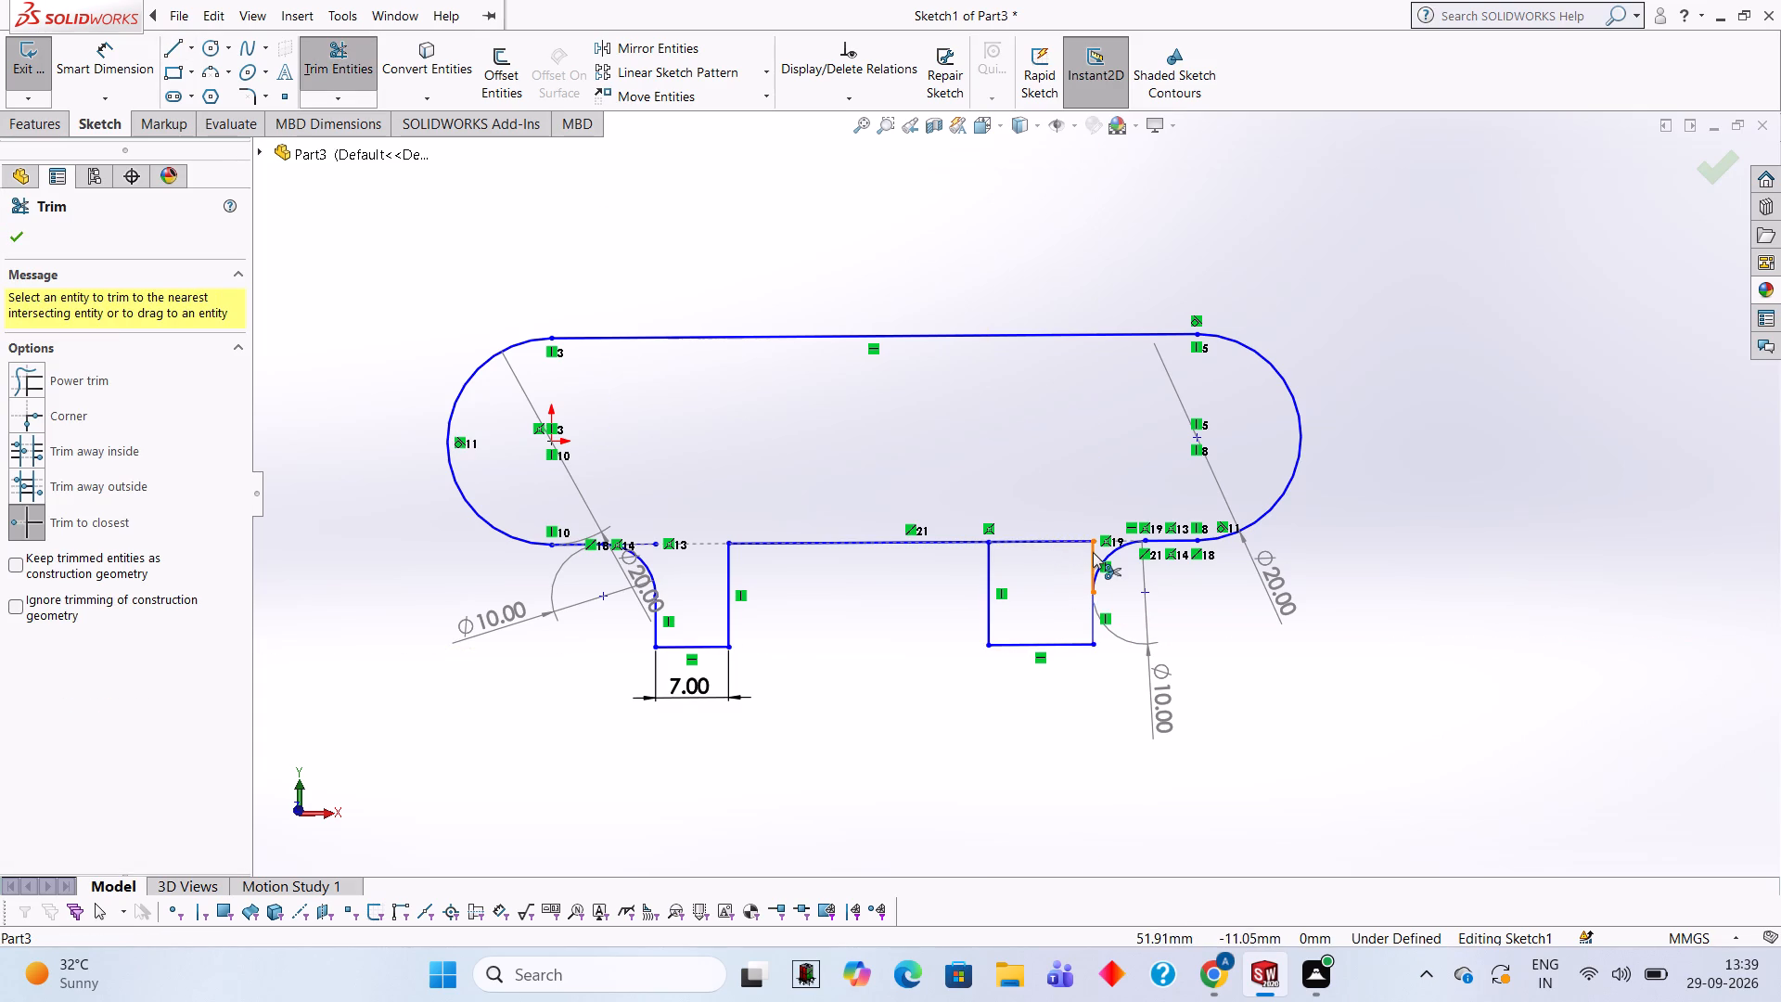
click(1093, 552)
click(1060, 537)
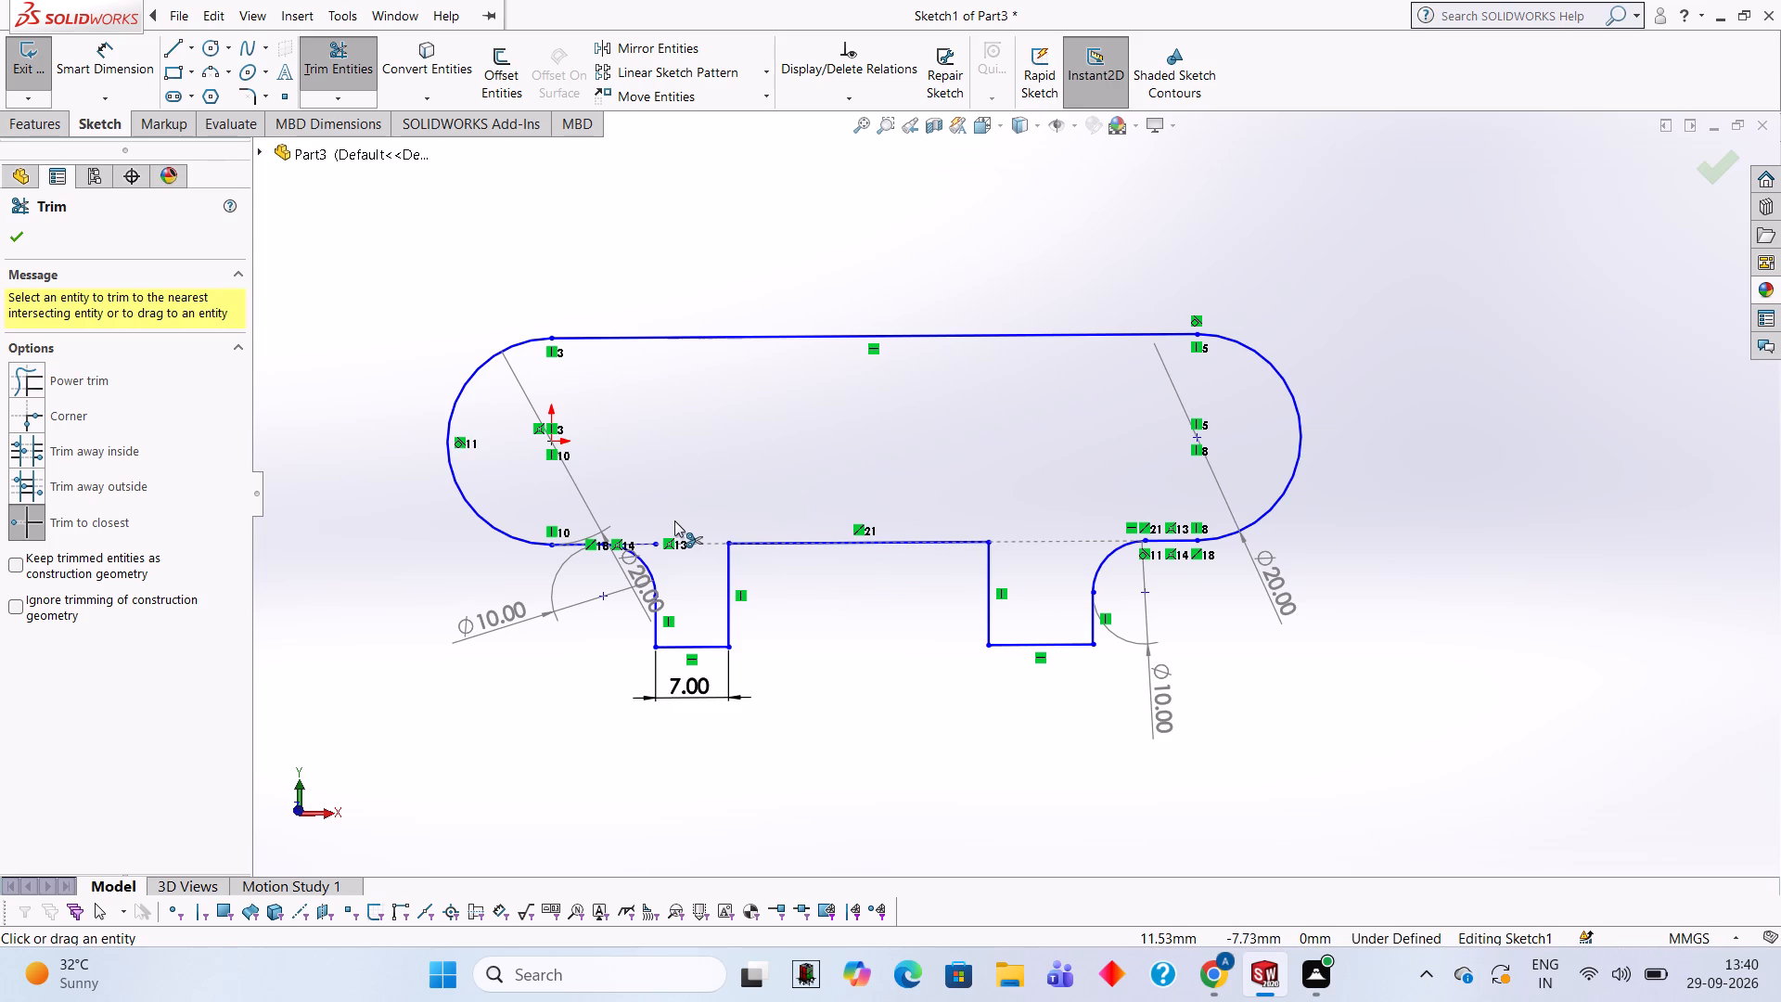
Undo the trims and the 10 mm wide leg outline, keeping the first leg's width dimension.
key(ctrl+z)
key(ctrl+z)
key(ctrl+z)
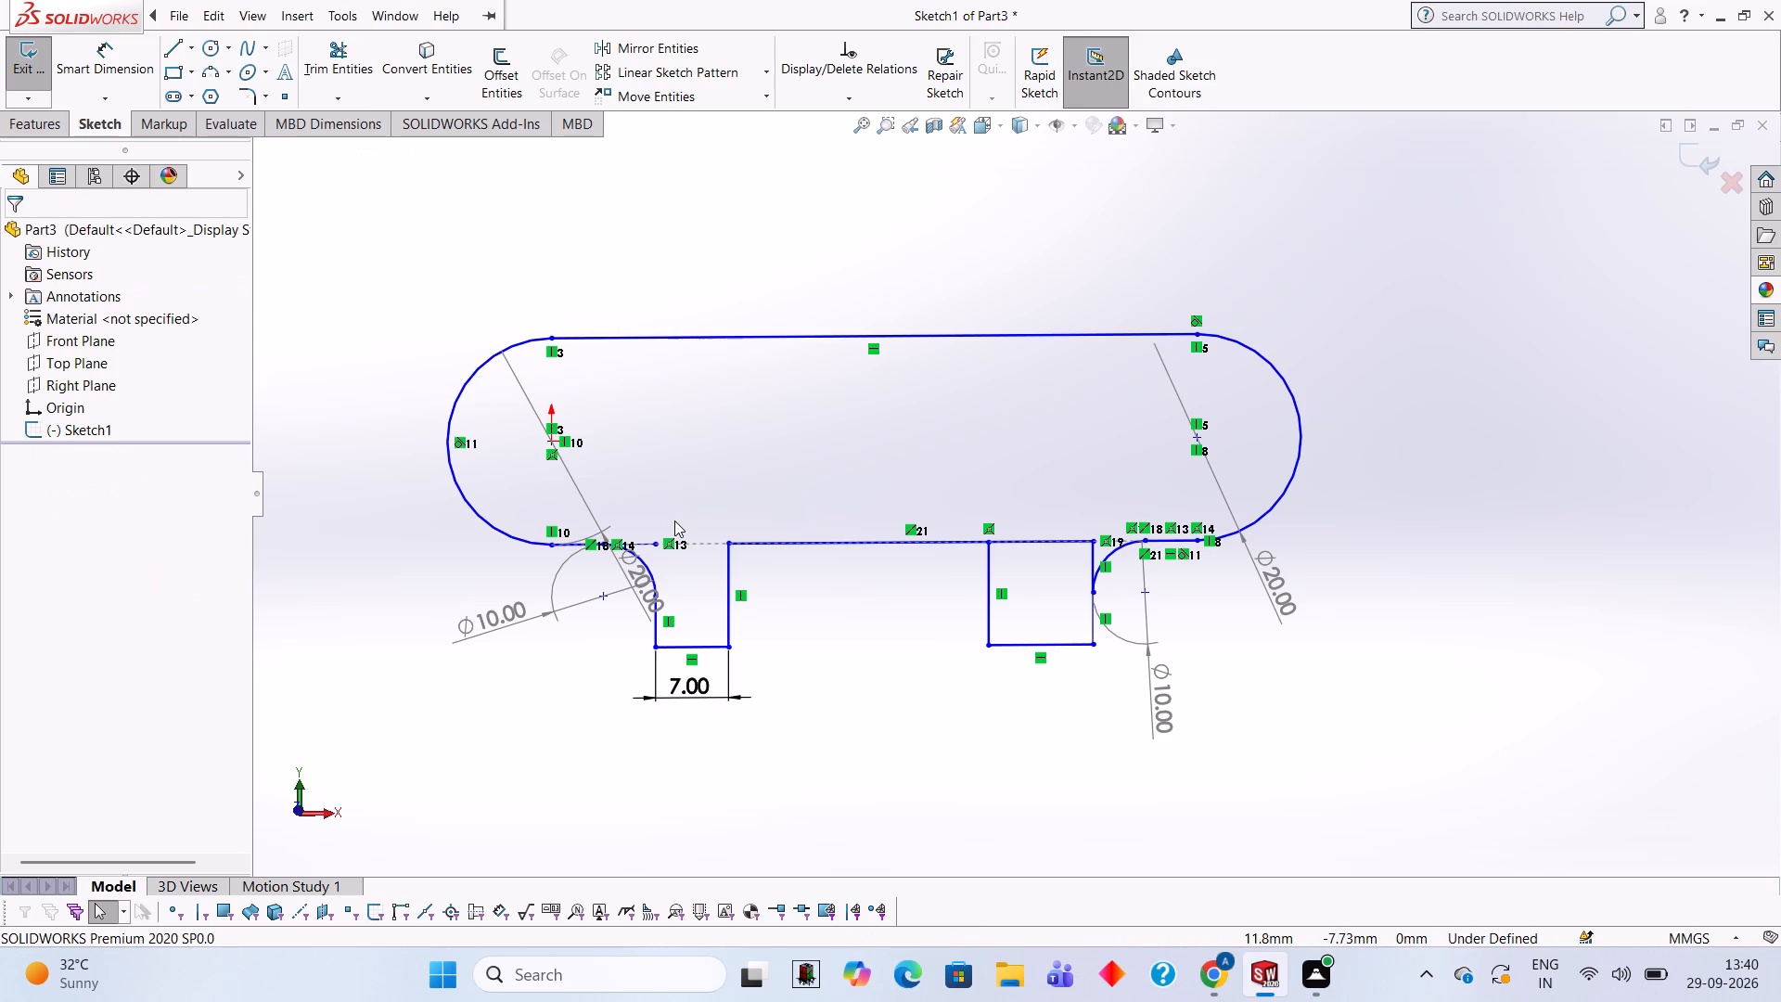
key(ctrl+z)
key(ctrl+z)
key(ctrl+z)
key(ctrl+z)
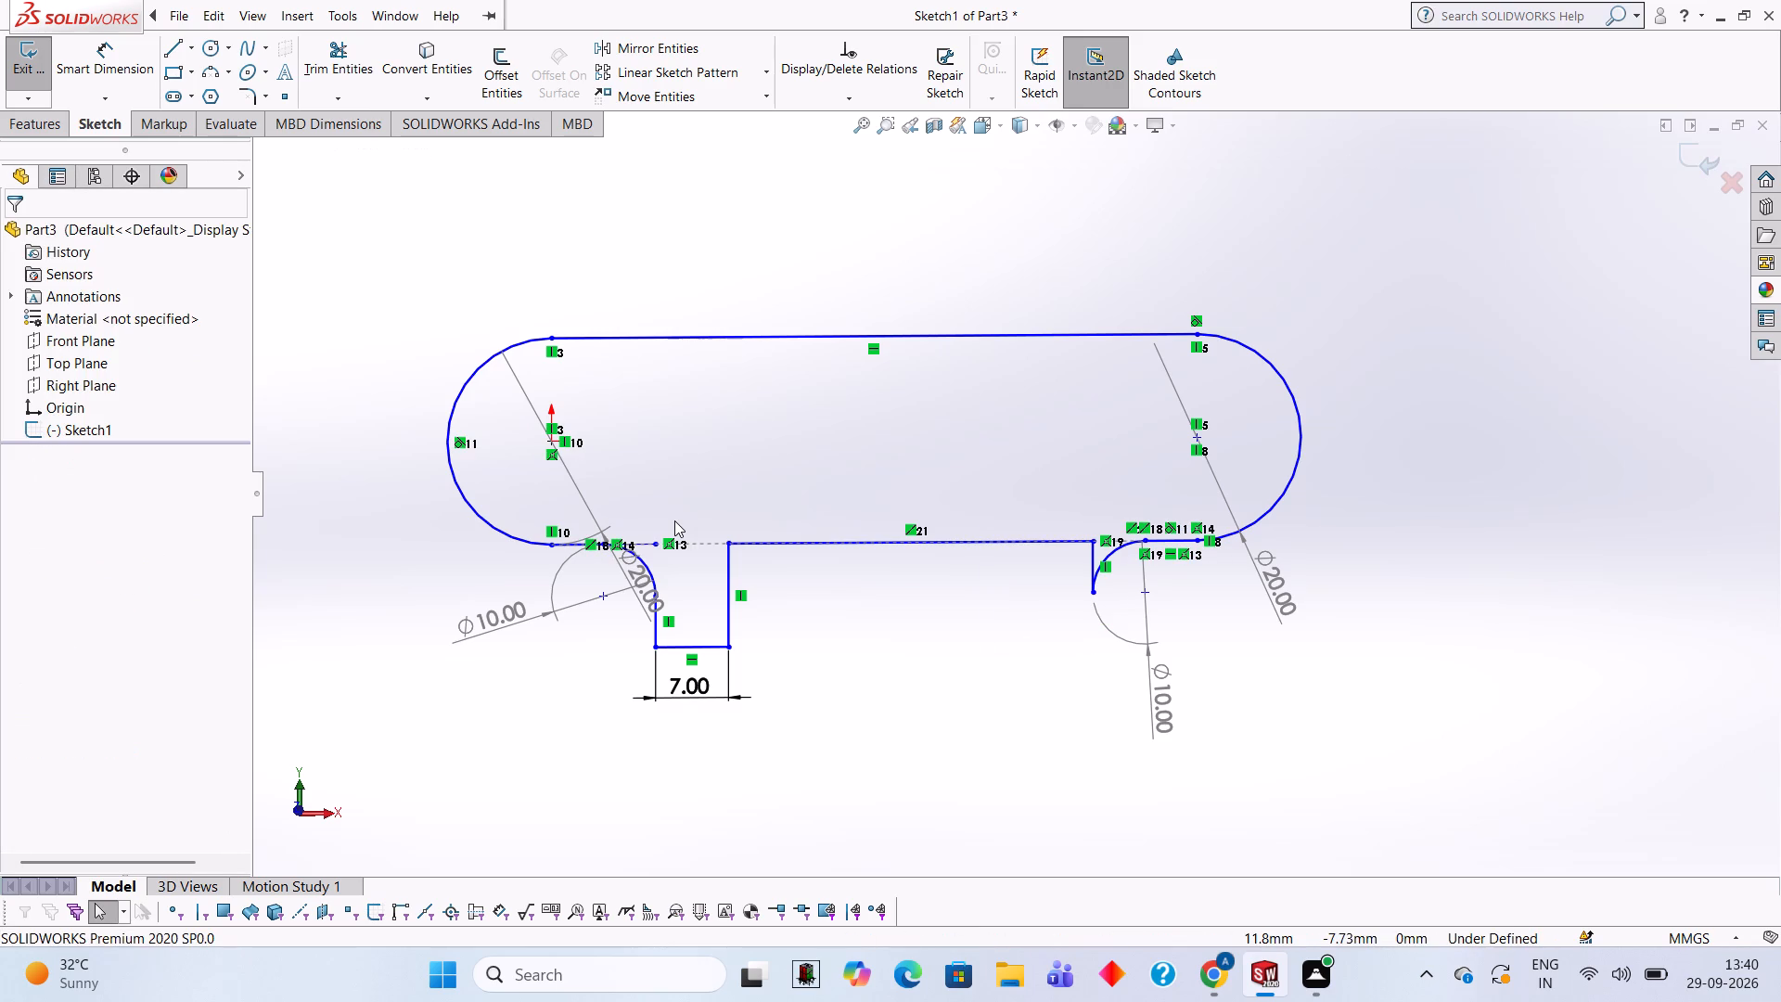
From the vertical helper line's top end, draw connected lines 7 mm along the lower edge toward the origin and 10 mm straight down.
click(177, 47)
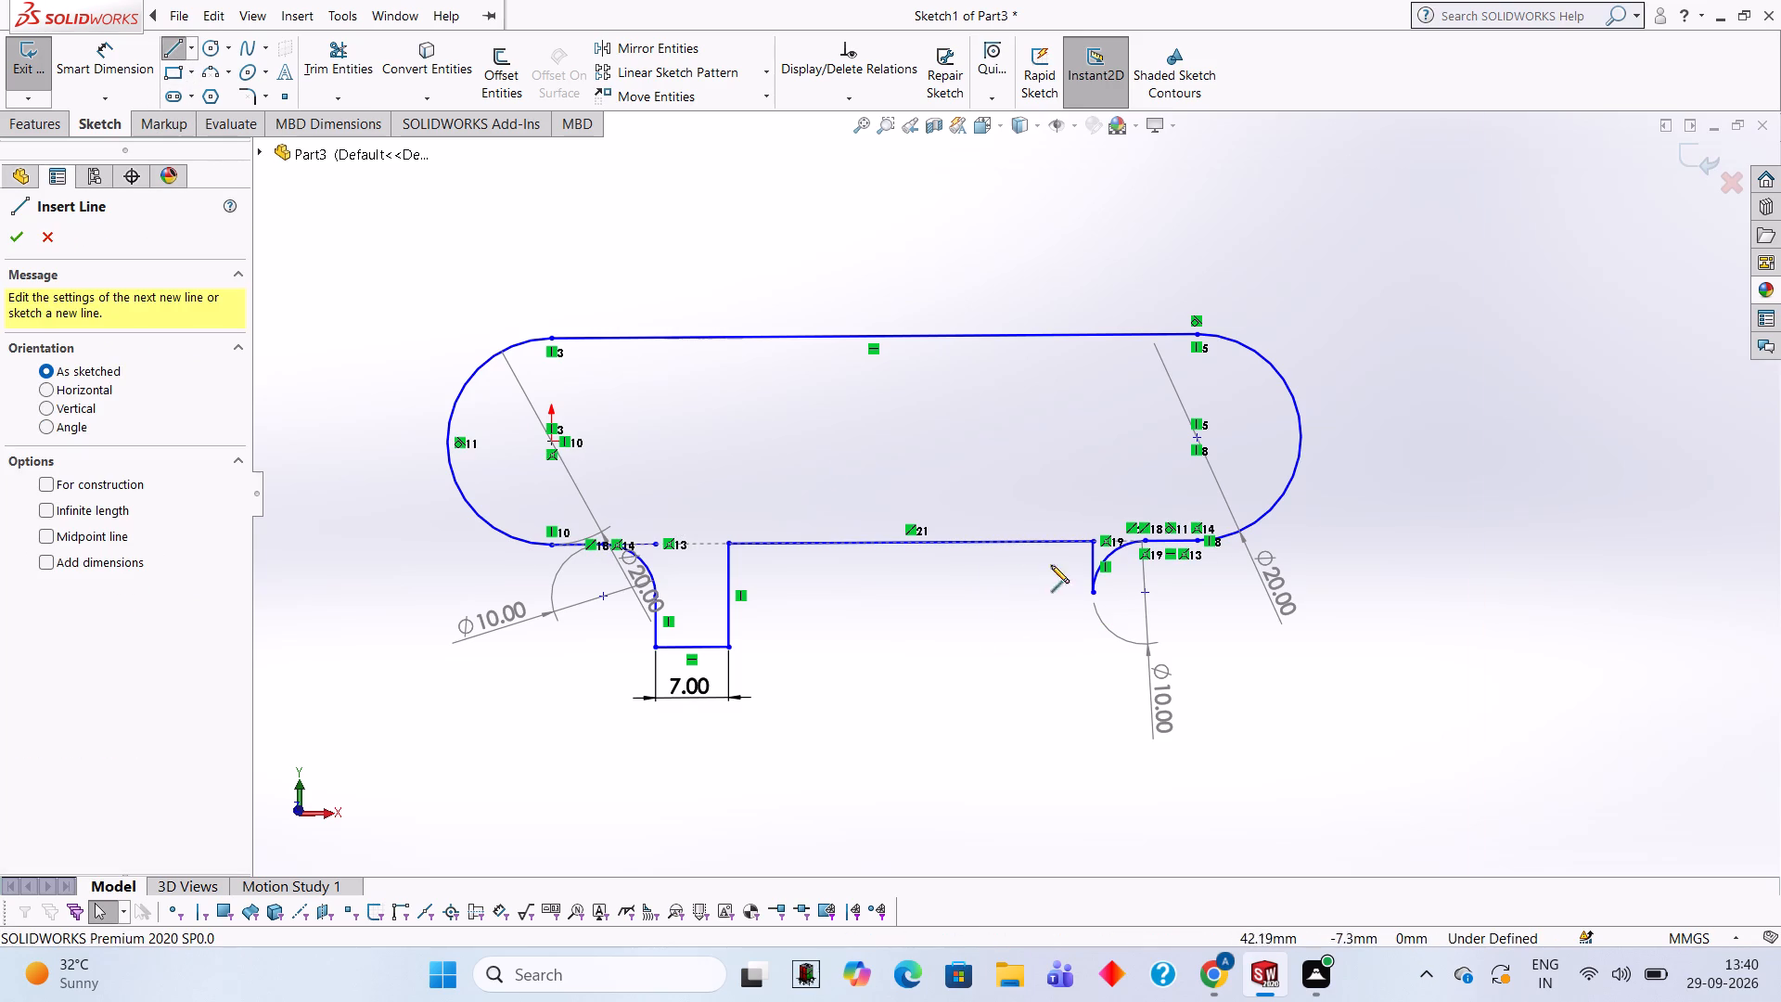
click(1094, 538)
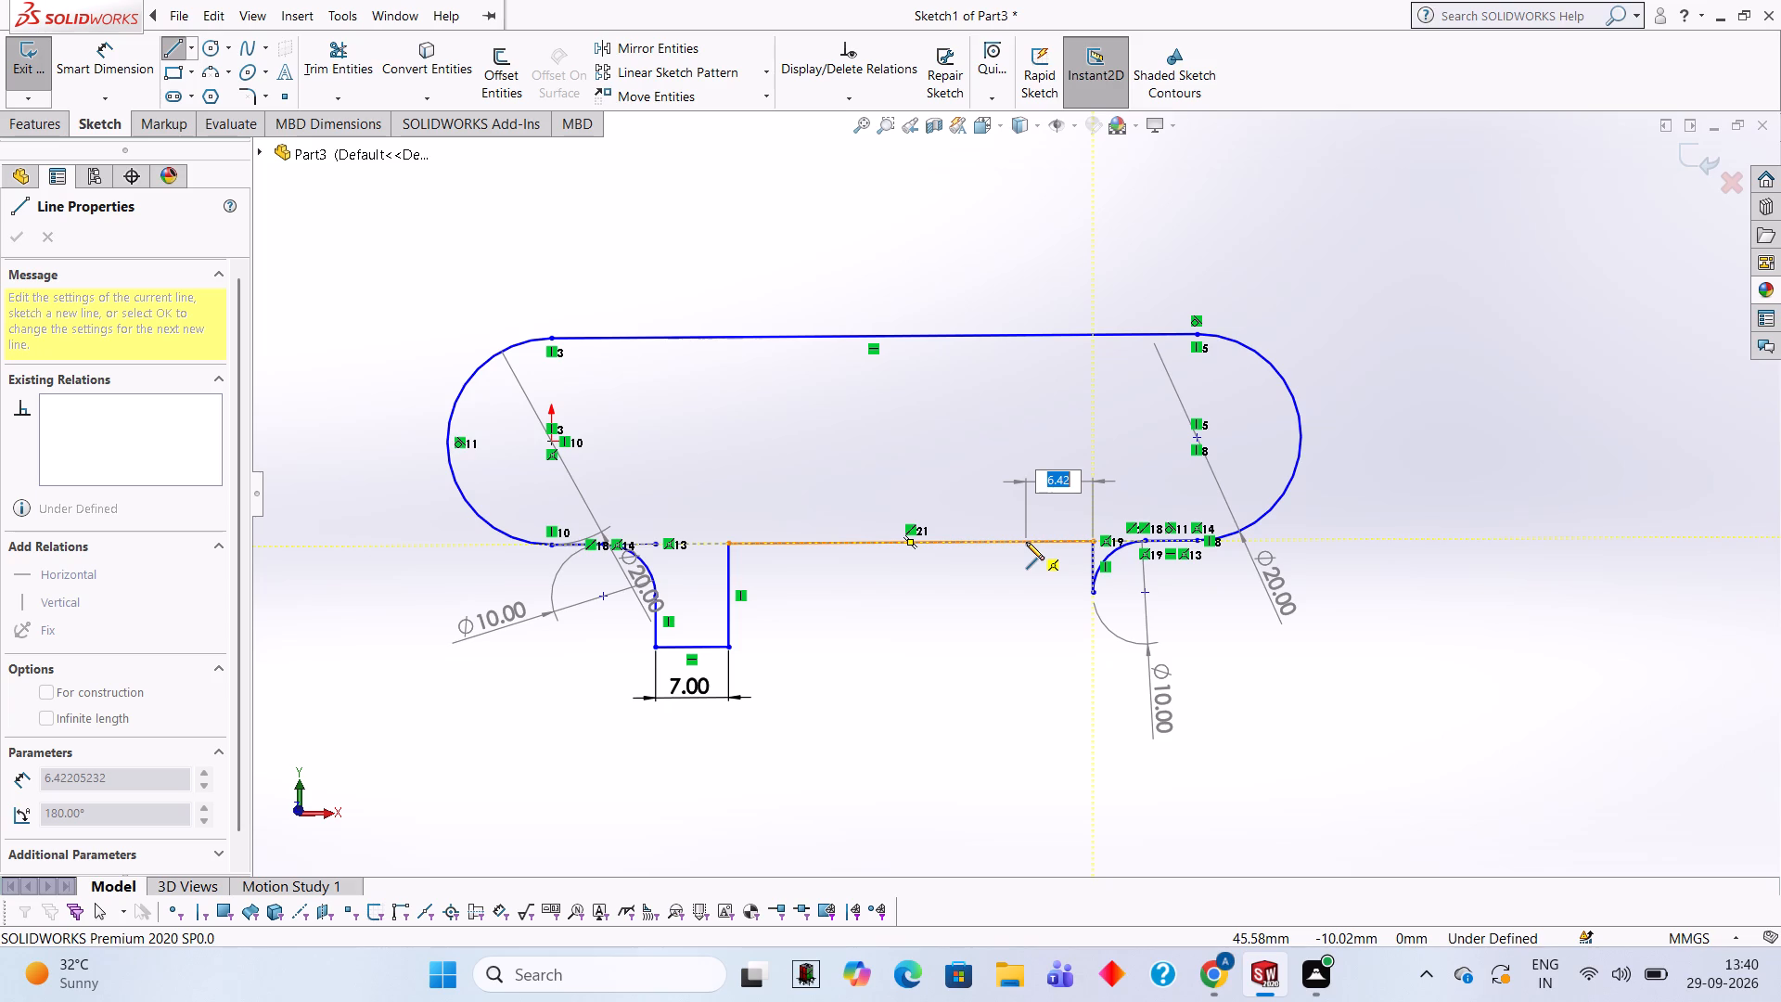
key(7)
key(Return)
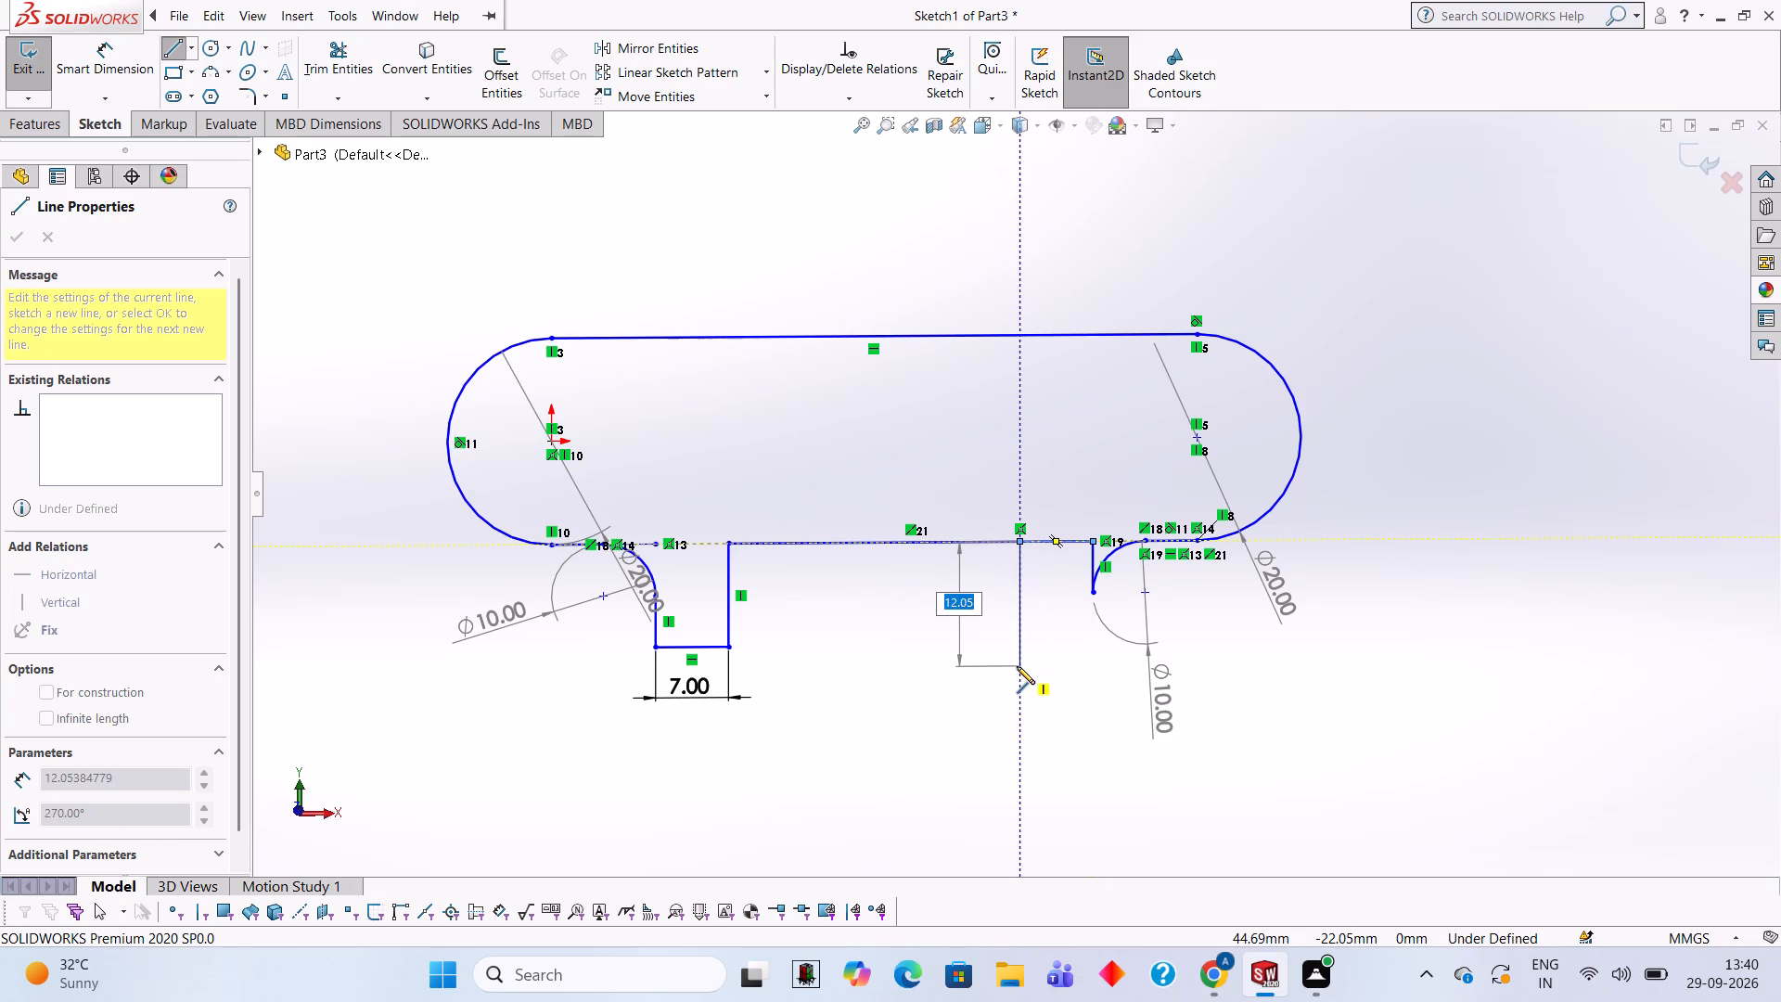
text(10)
key(Return)
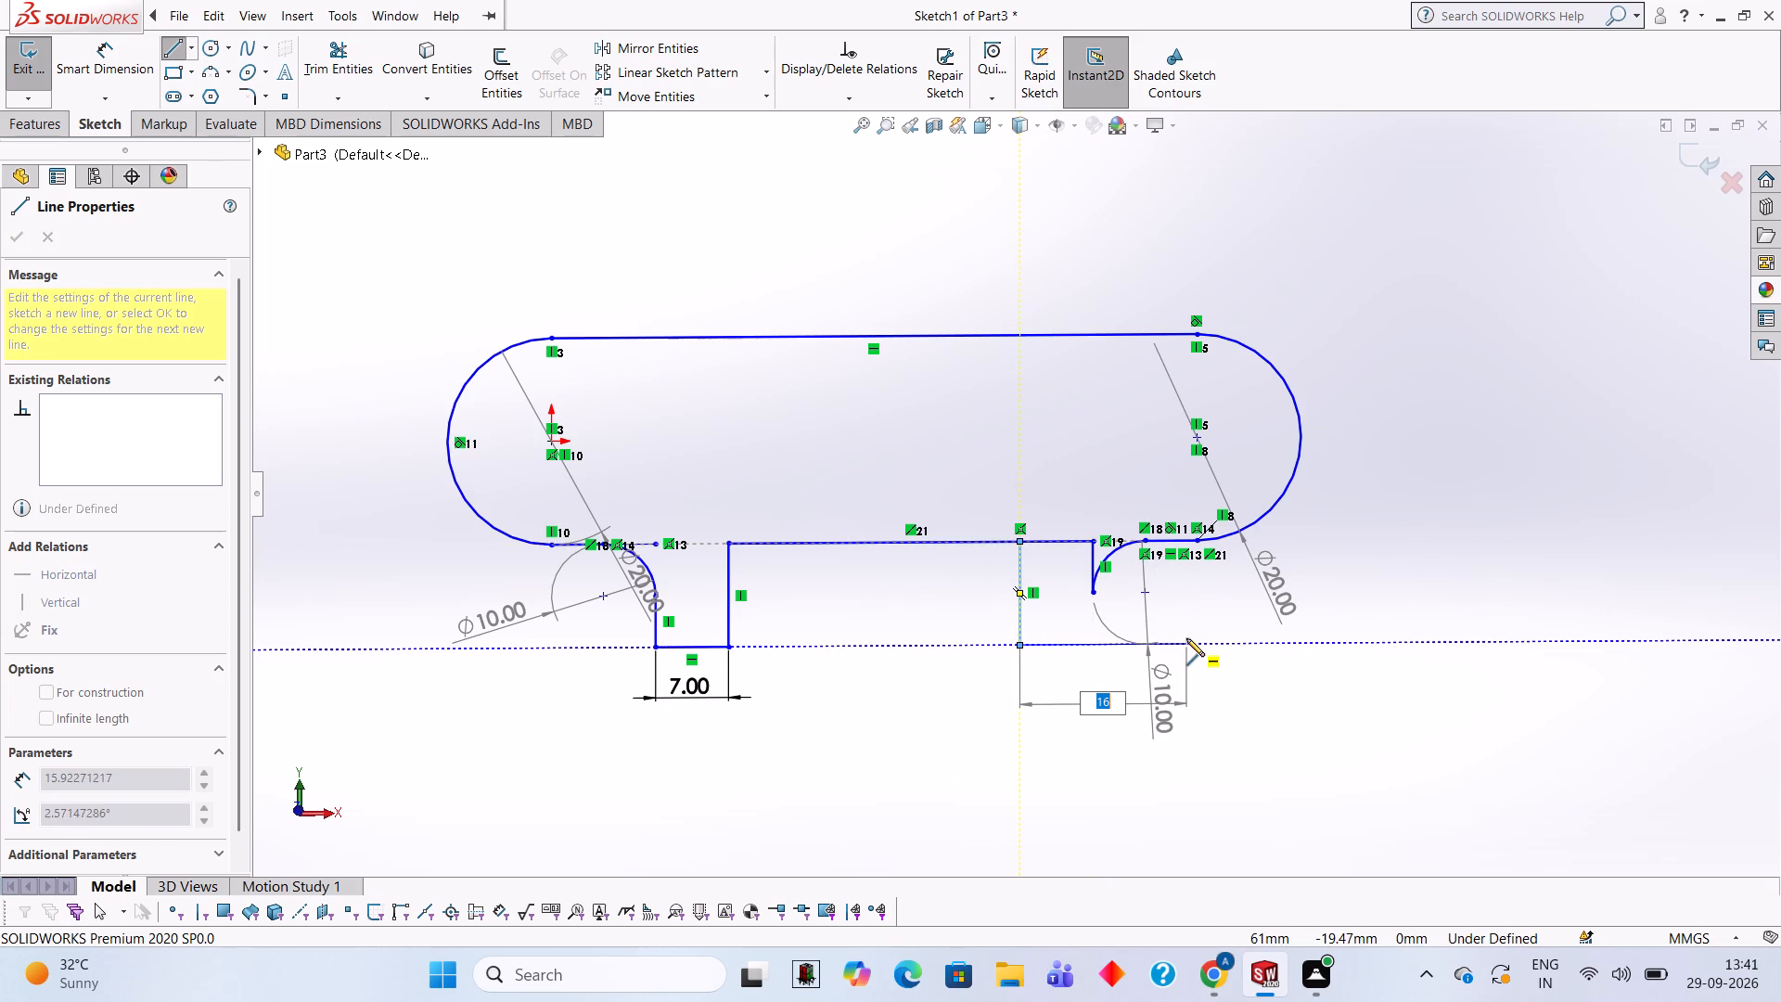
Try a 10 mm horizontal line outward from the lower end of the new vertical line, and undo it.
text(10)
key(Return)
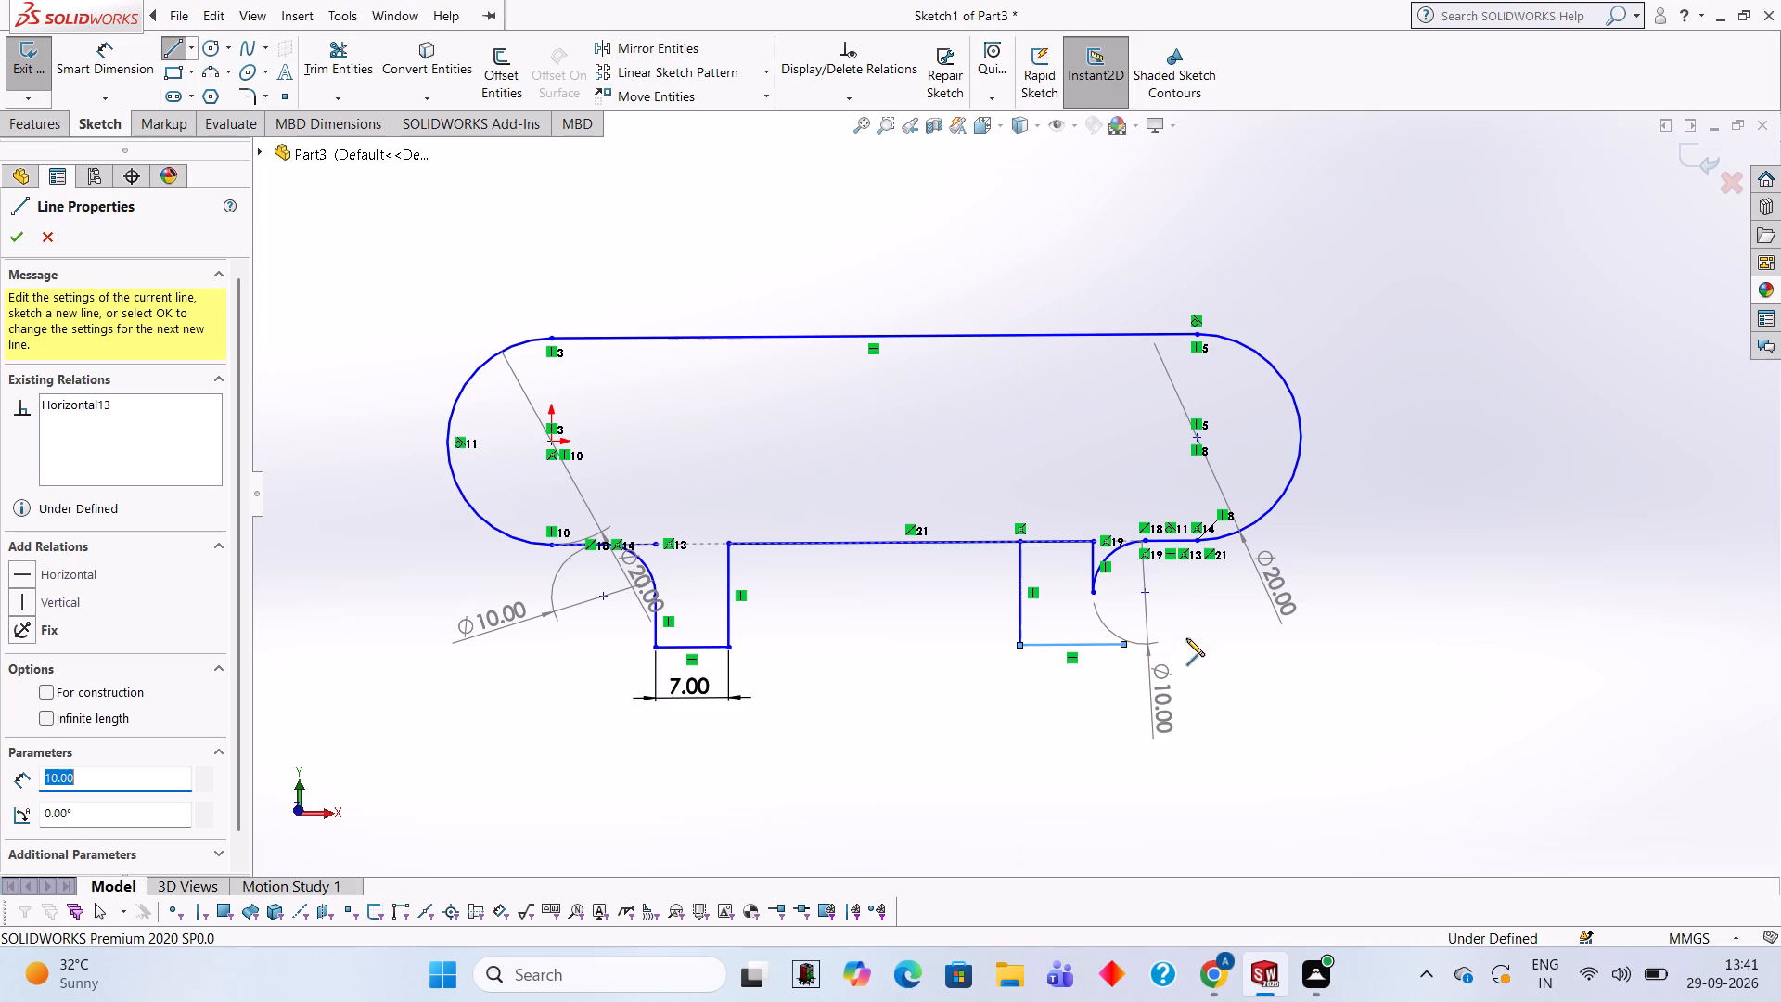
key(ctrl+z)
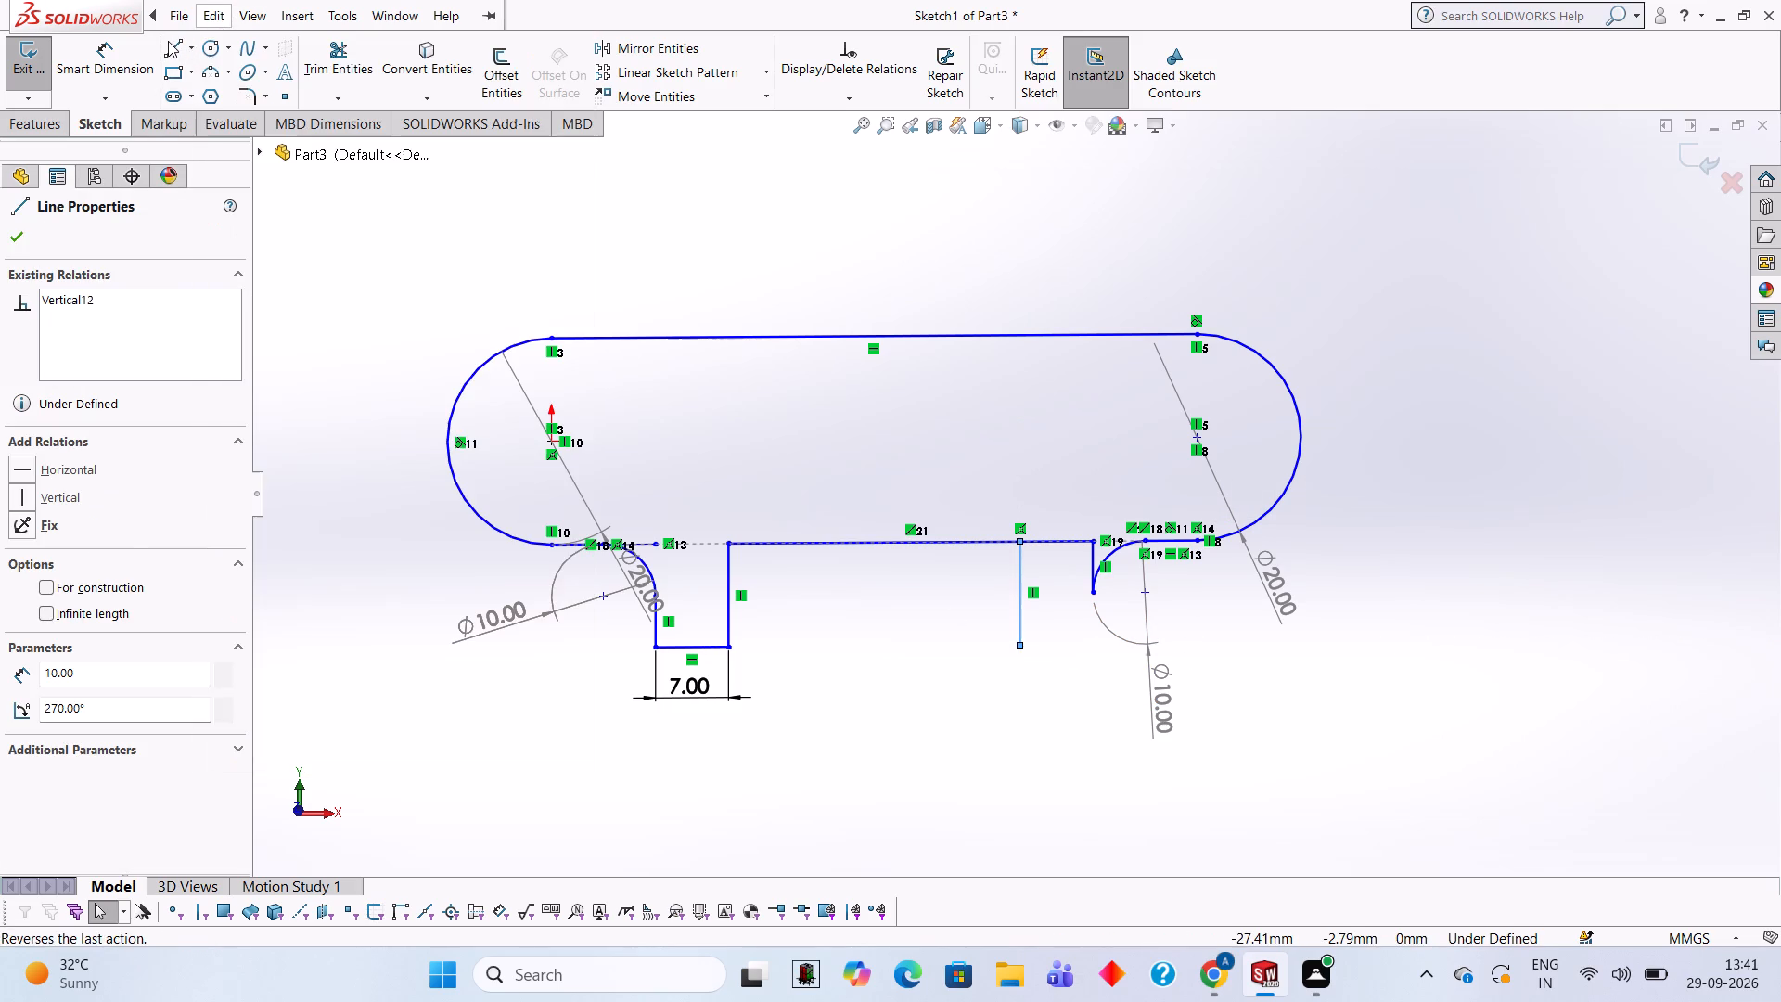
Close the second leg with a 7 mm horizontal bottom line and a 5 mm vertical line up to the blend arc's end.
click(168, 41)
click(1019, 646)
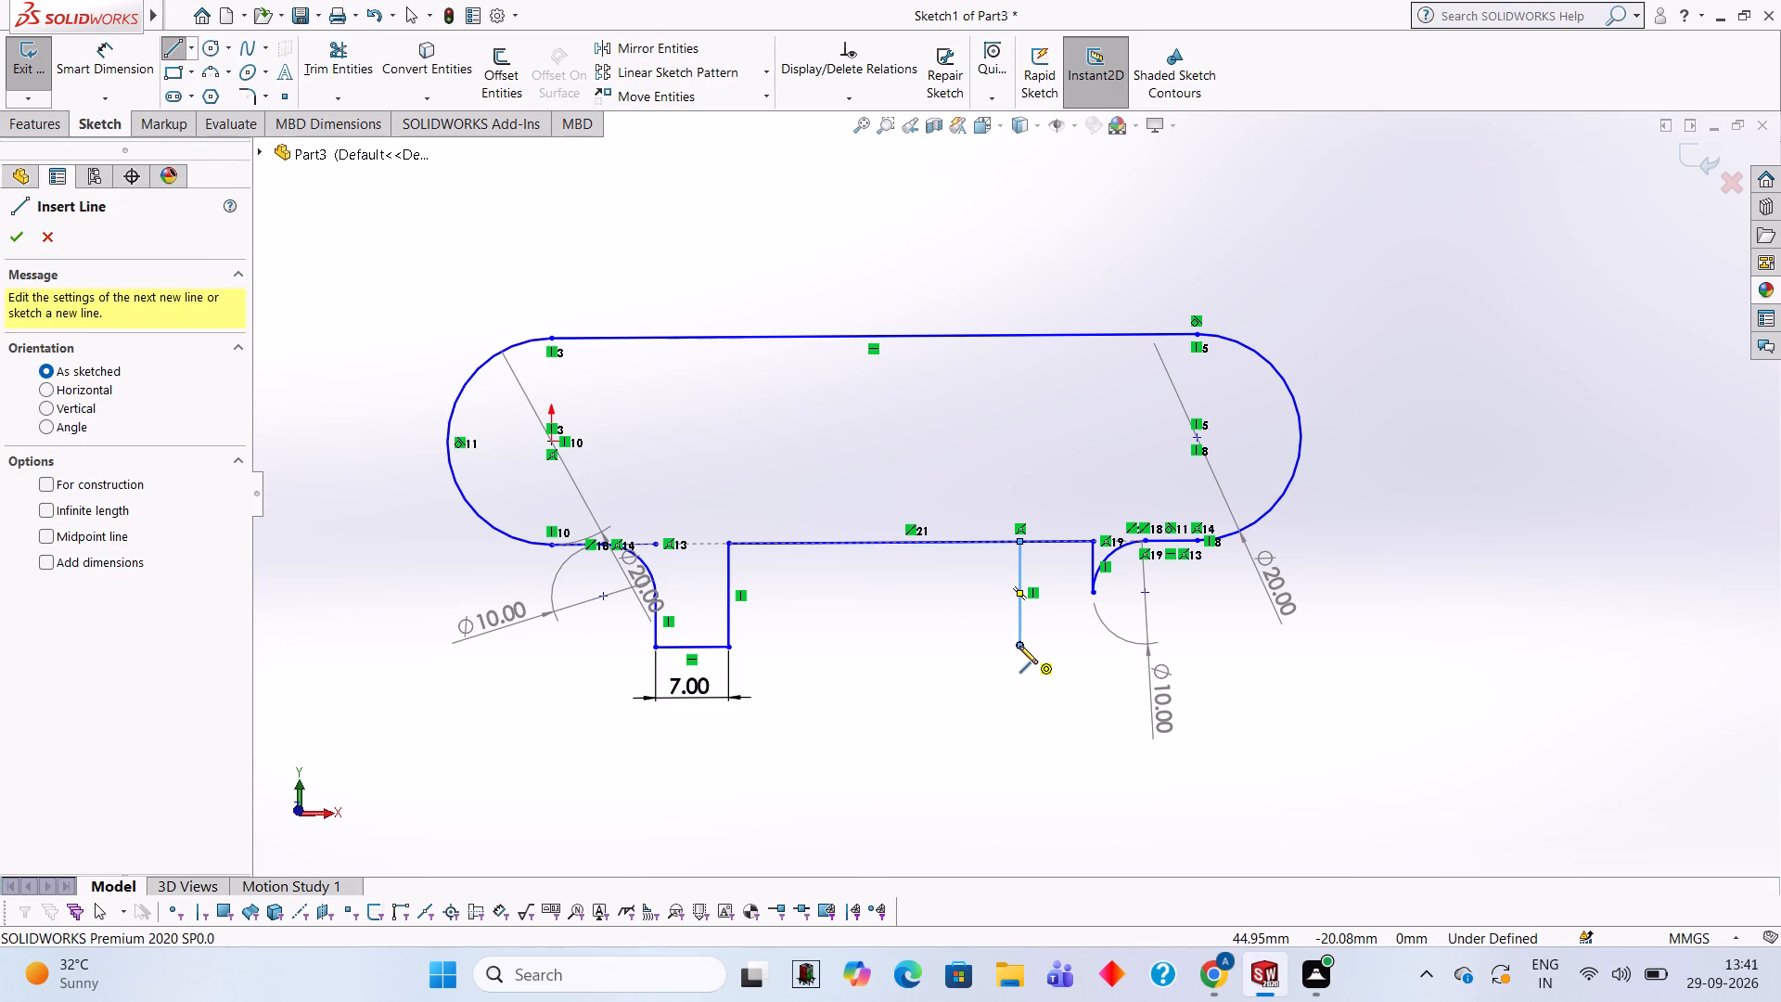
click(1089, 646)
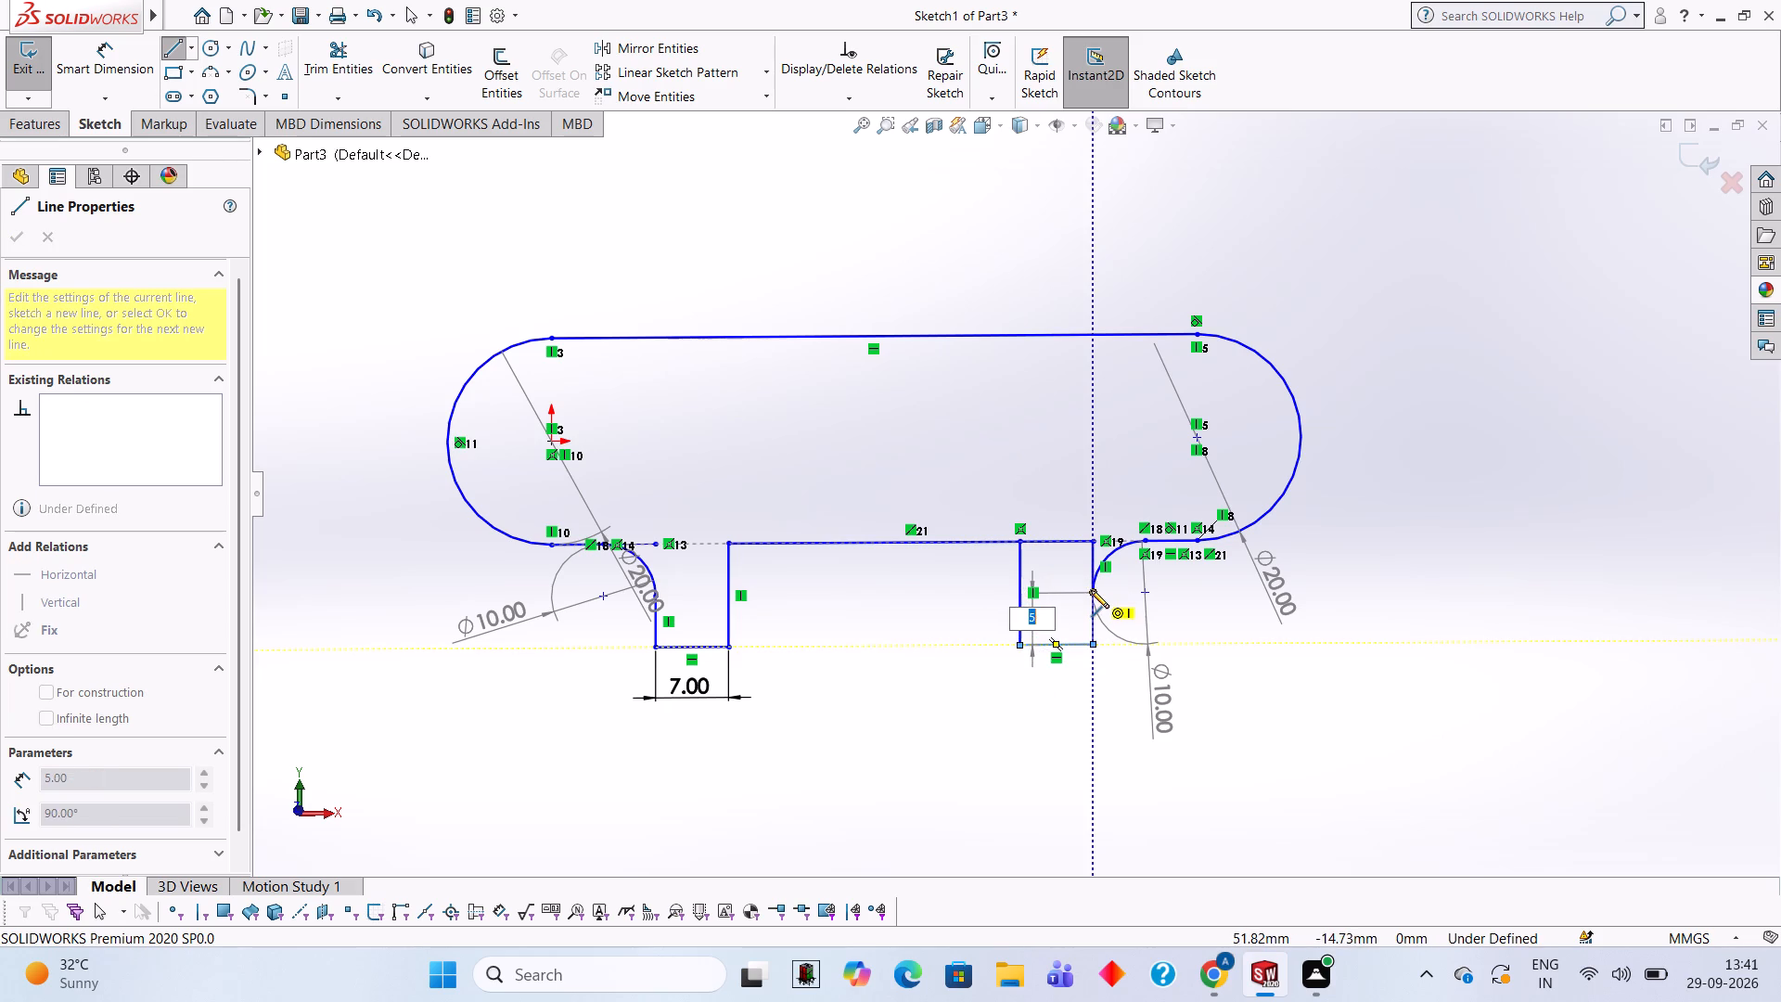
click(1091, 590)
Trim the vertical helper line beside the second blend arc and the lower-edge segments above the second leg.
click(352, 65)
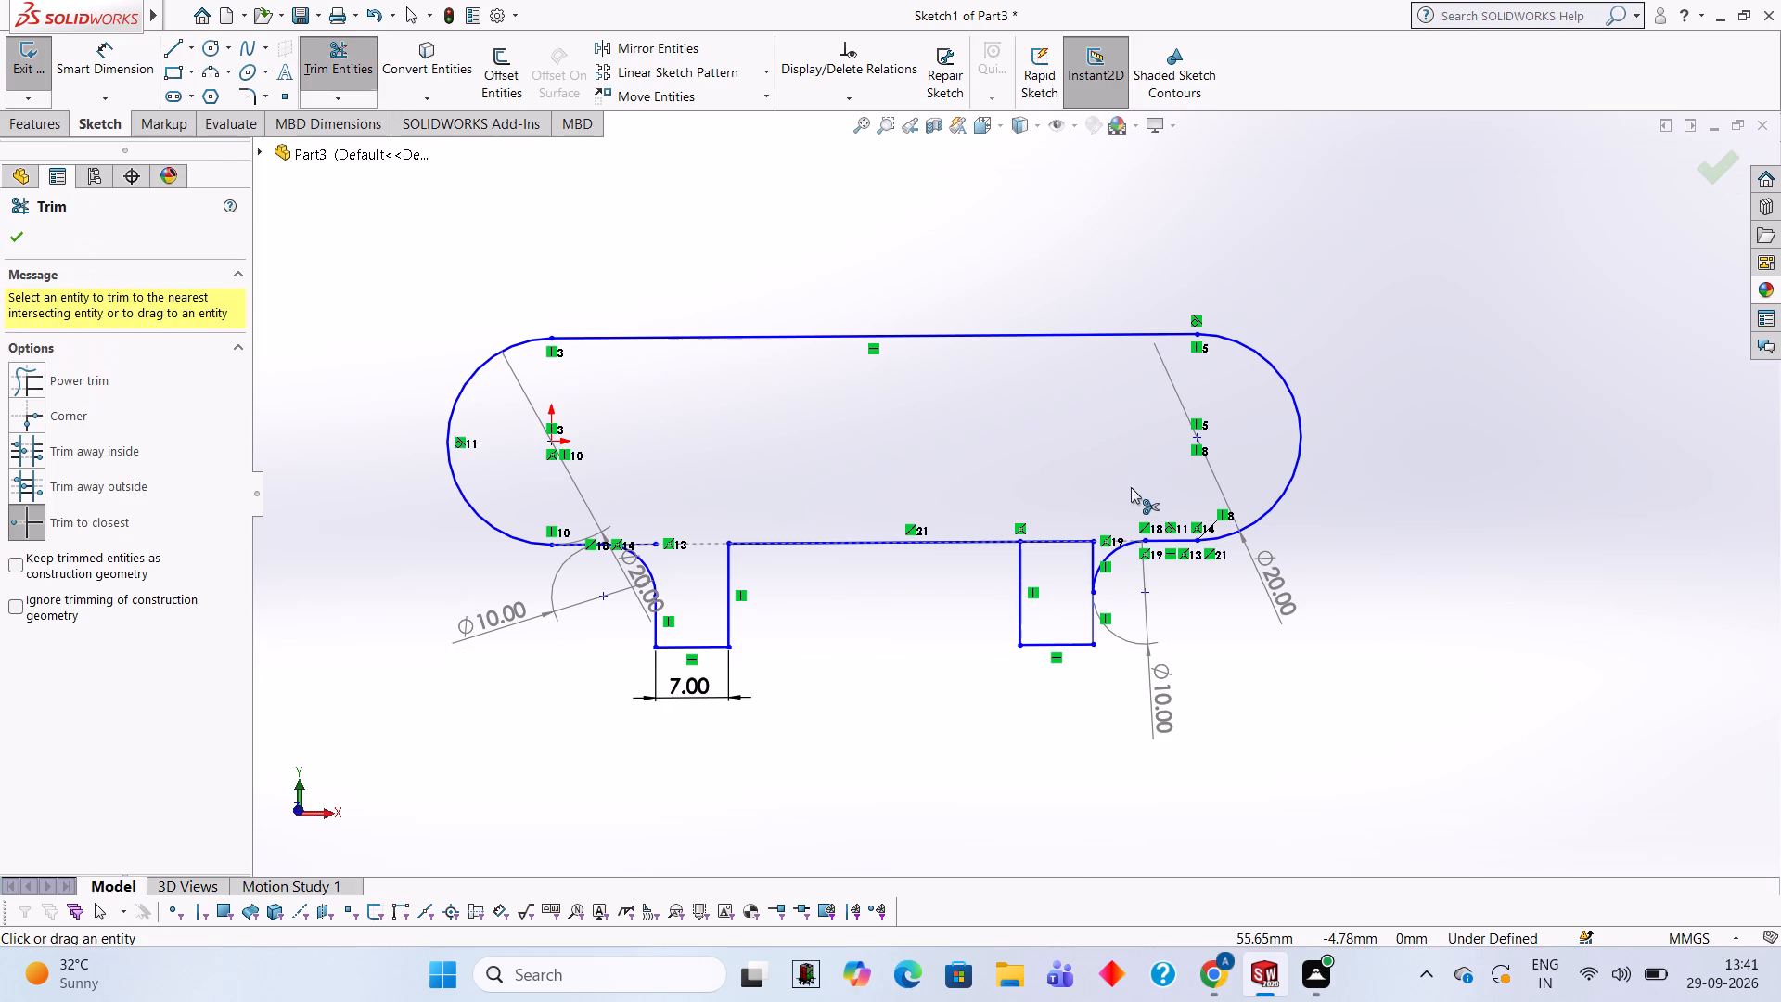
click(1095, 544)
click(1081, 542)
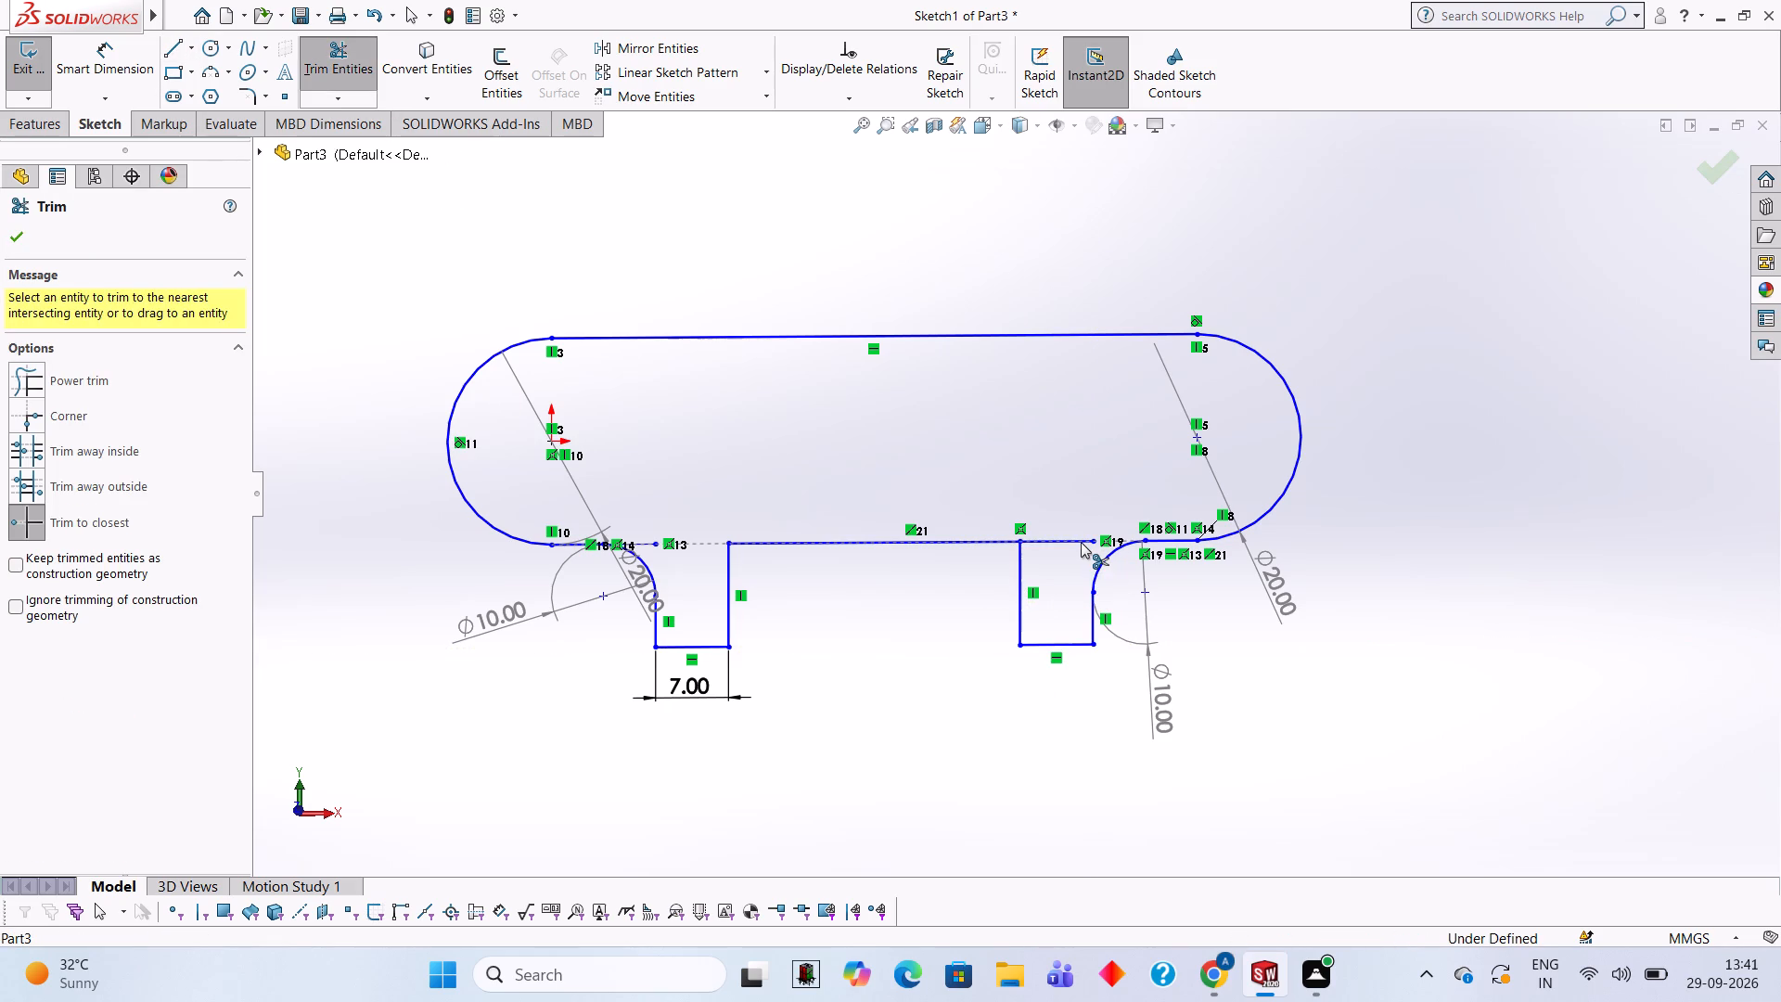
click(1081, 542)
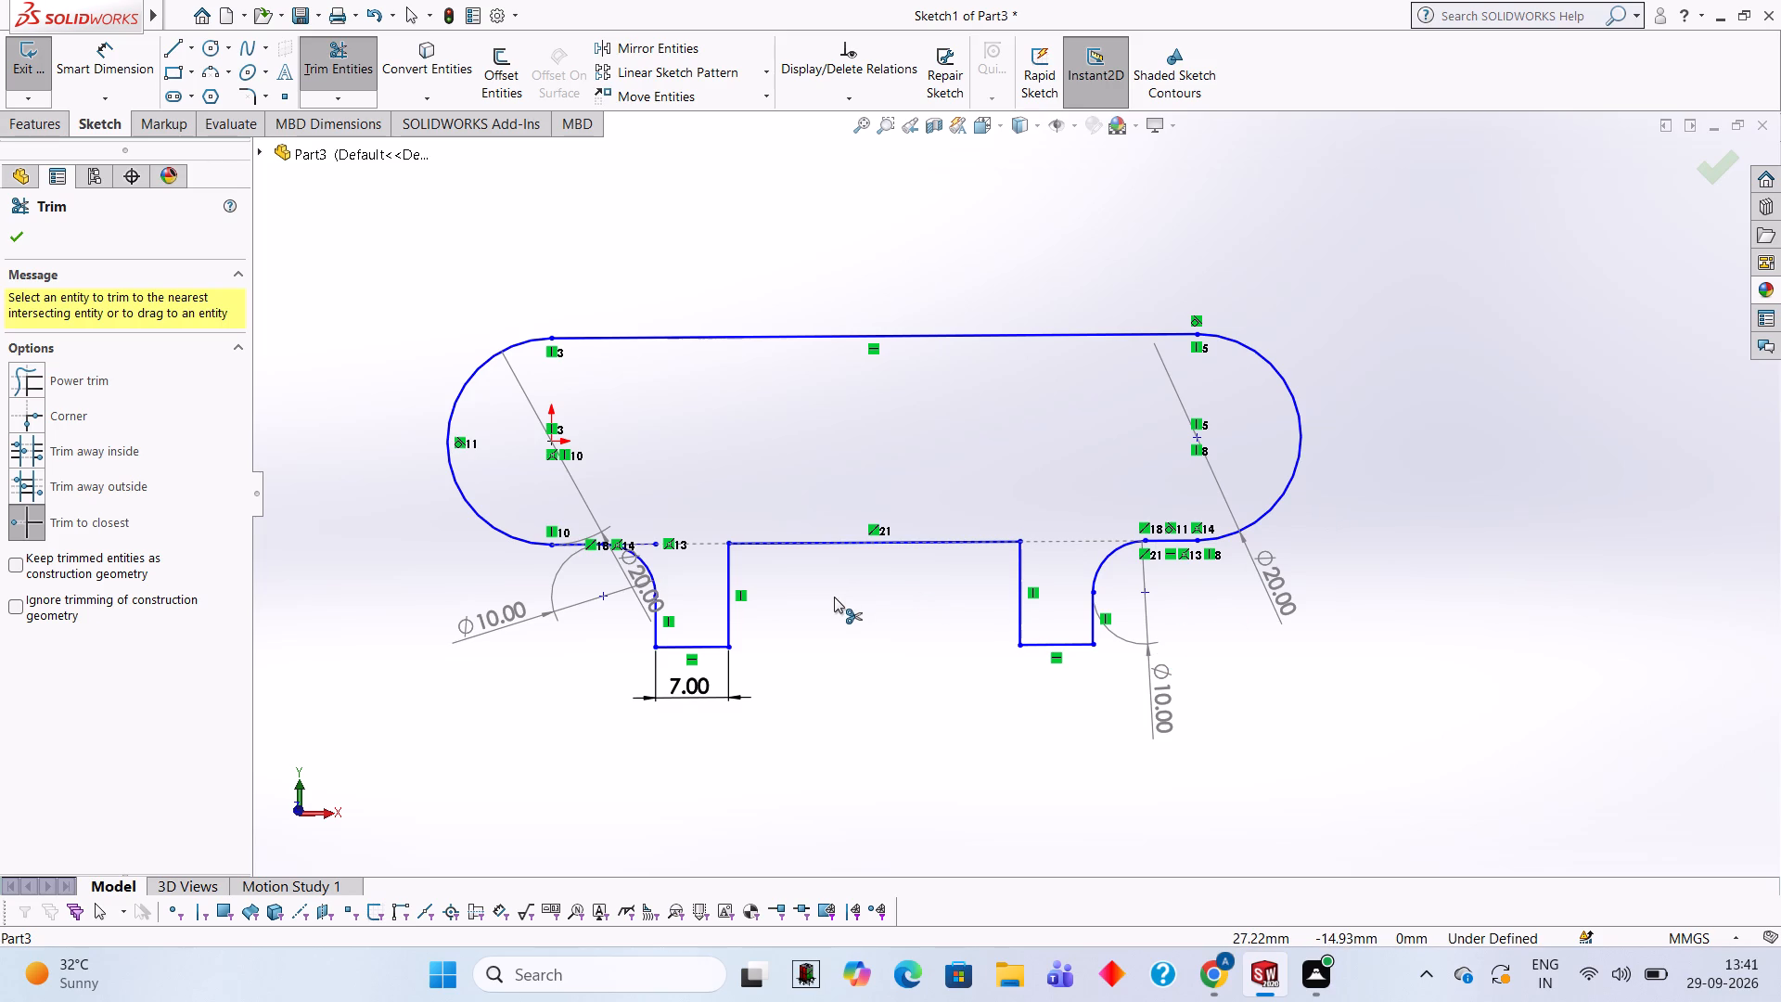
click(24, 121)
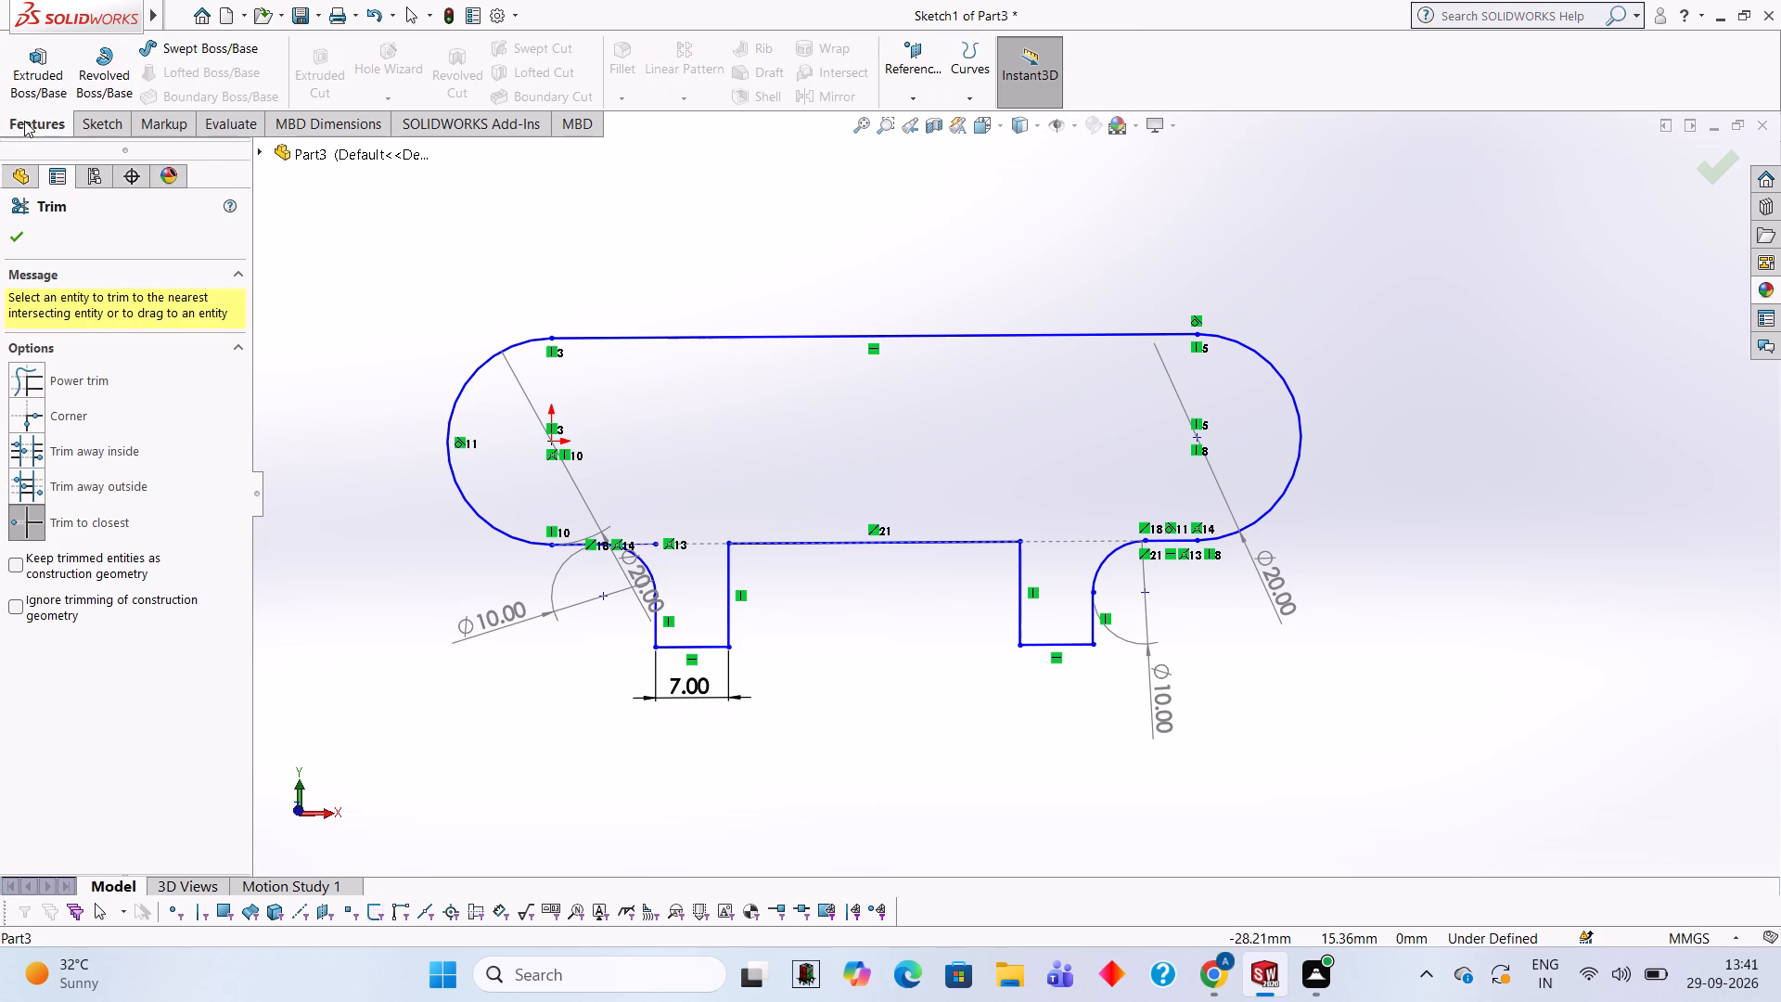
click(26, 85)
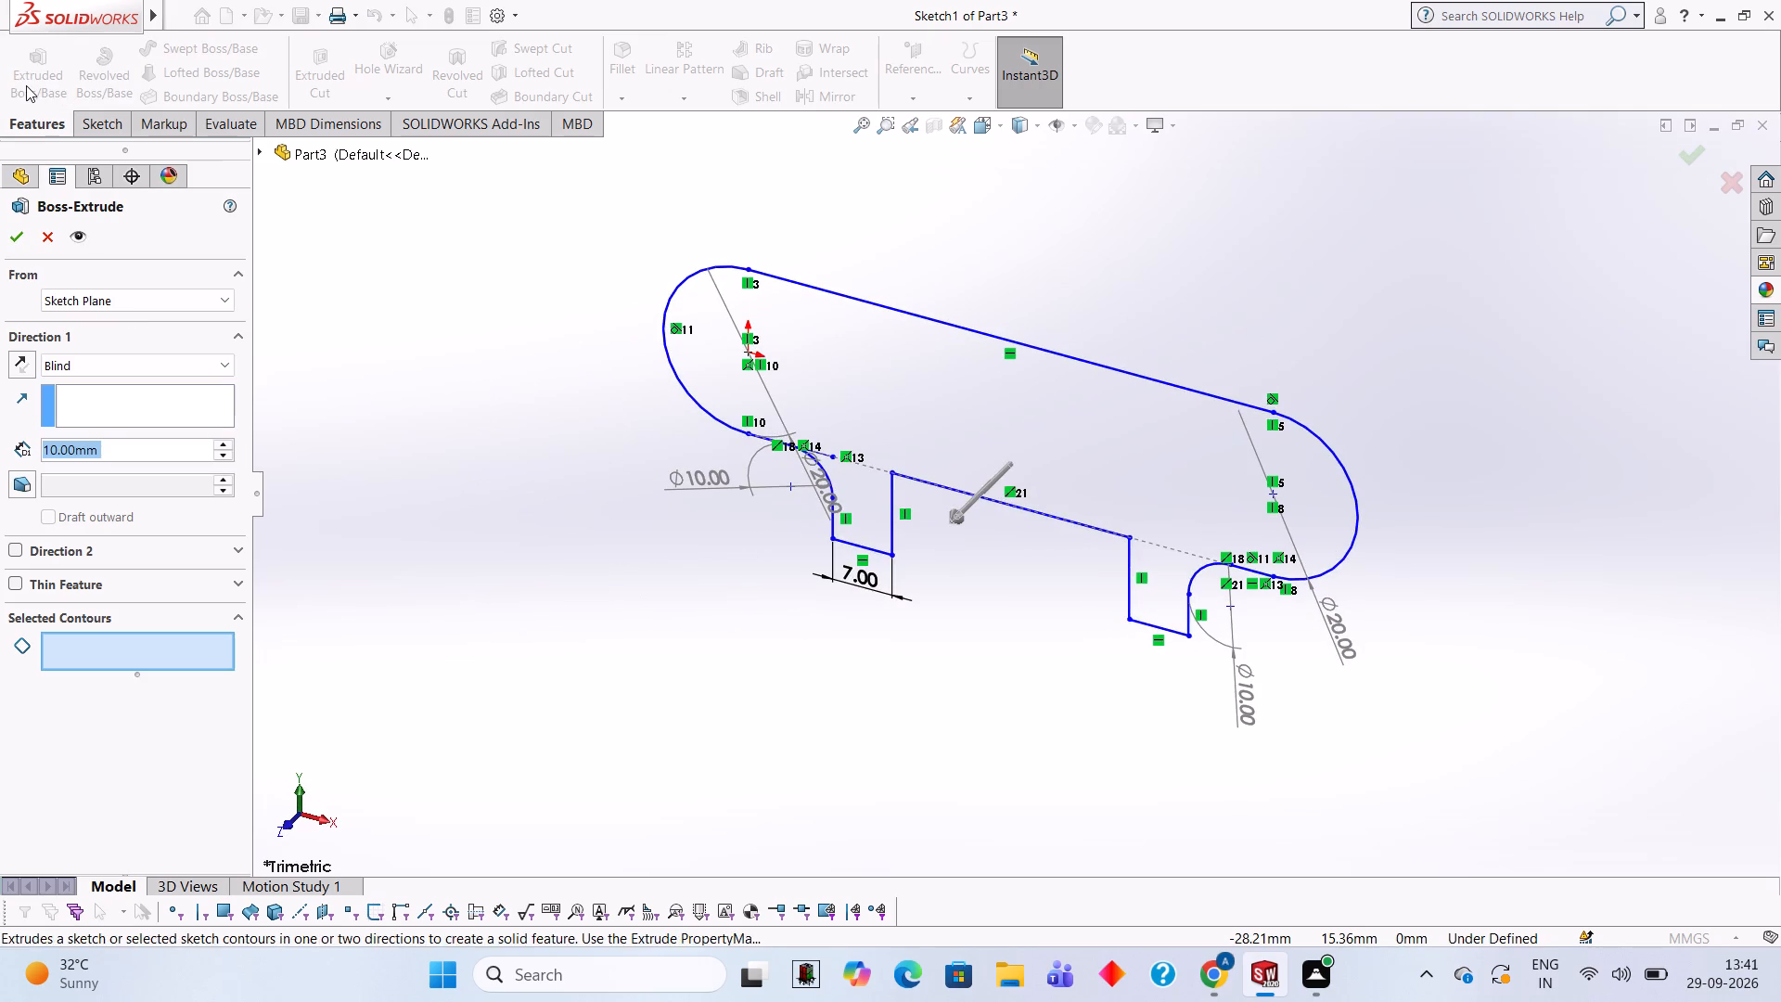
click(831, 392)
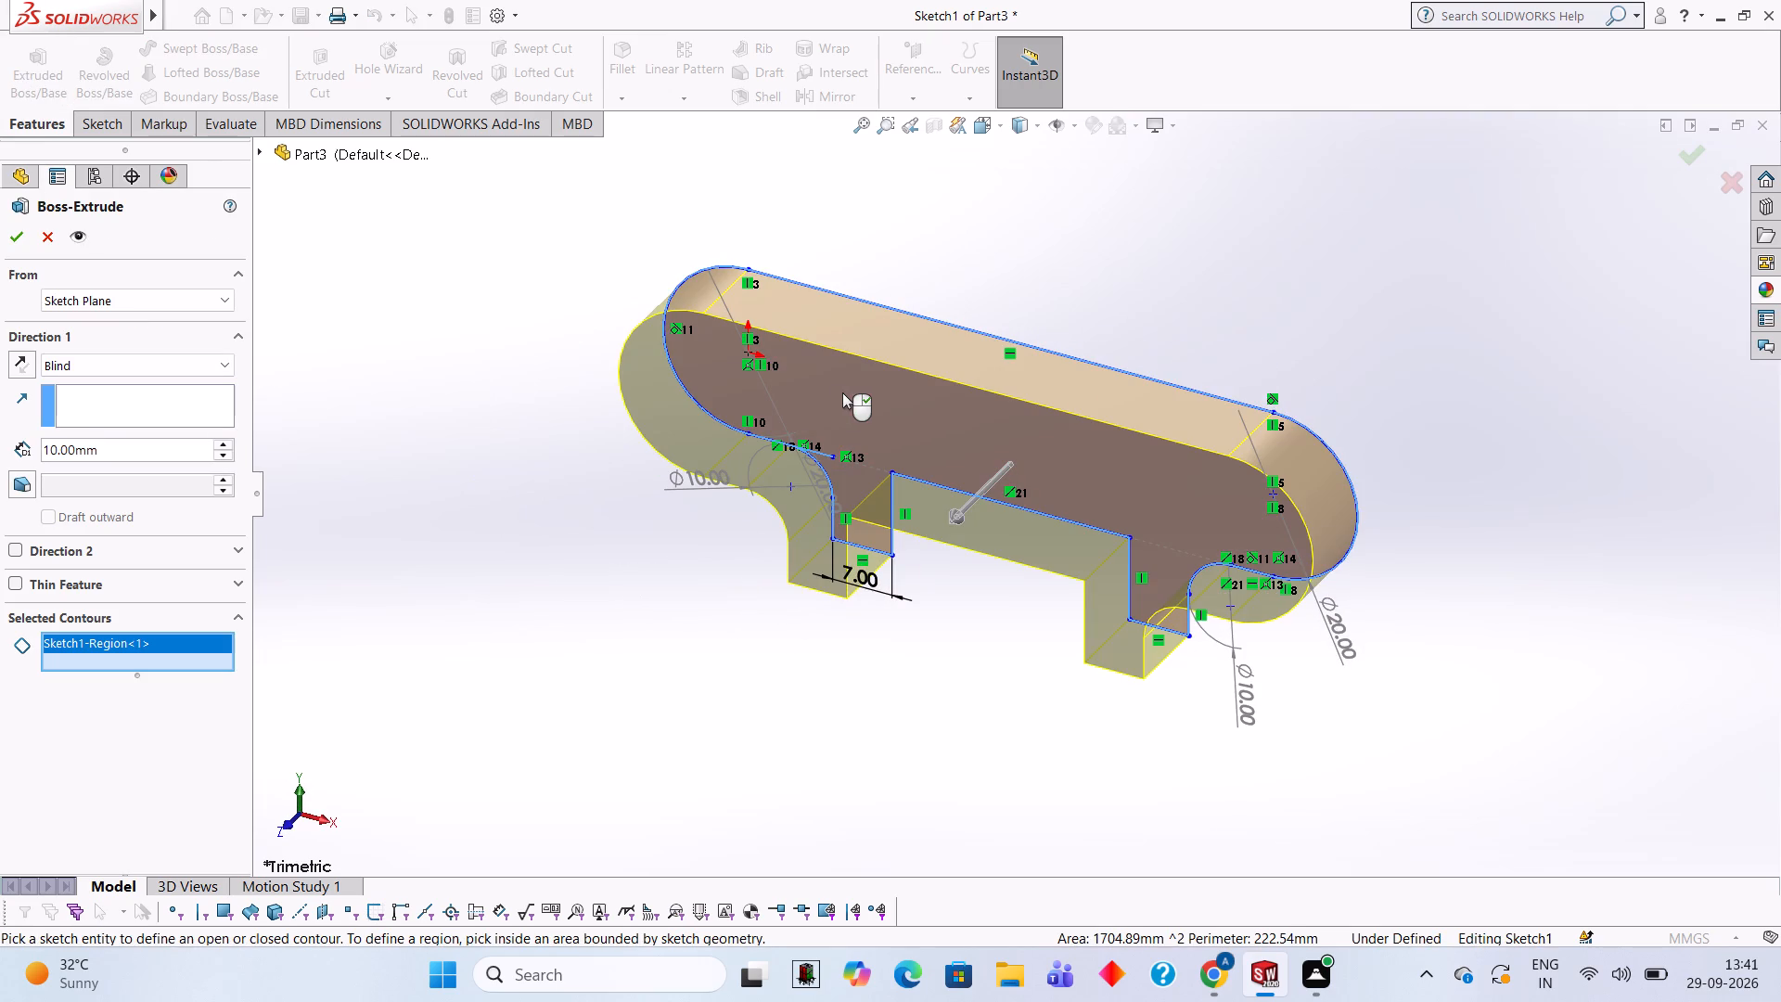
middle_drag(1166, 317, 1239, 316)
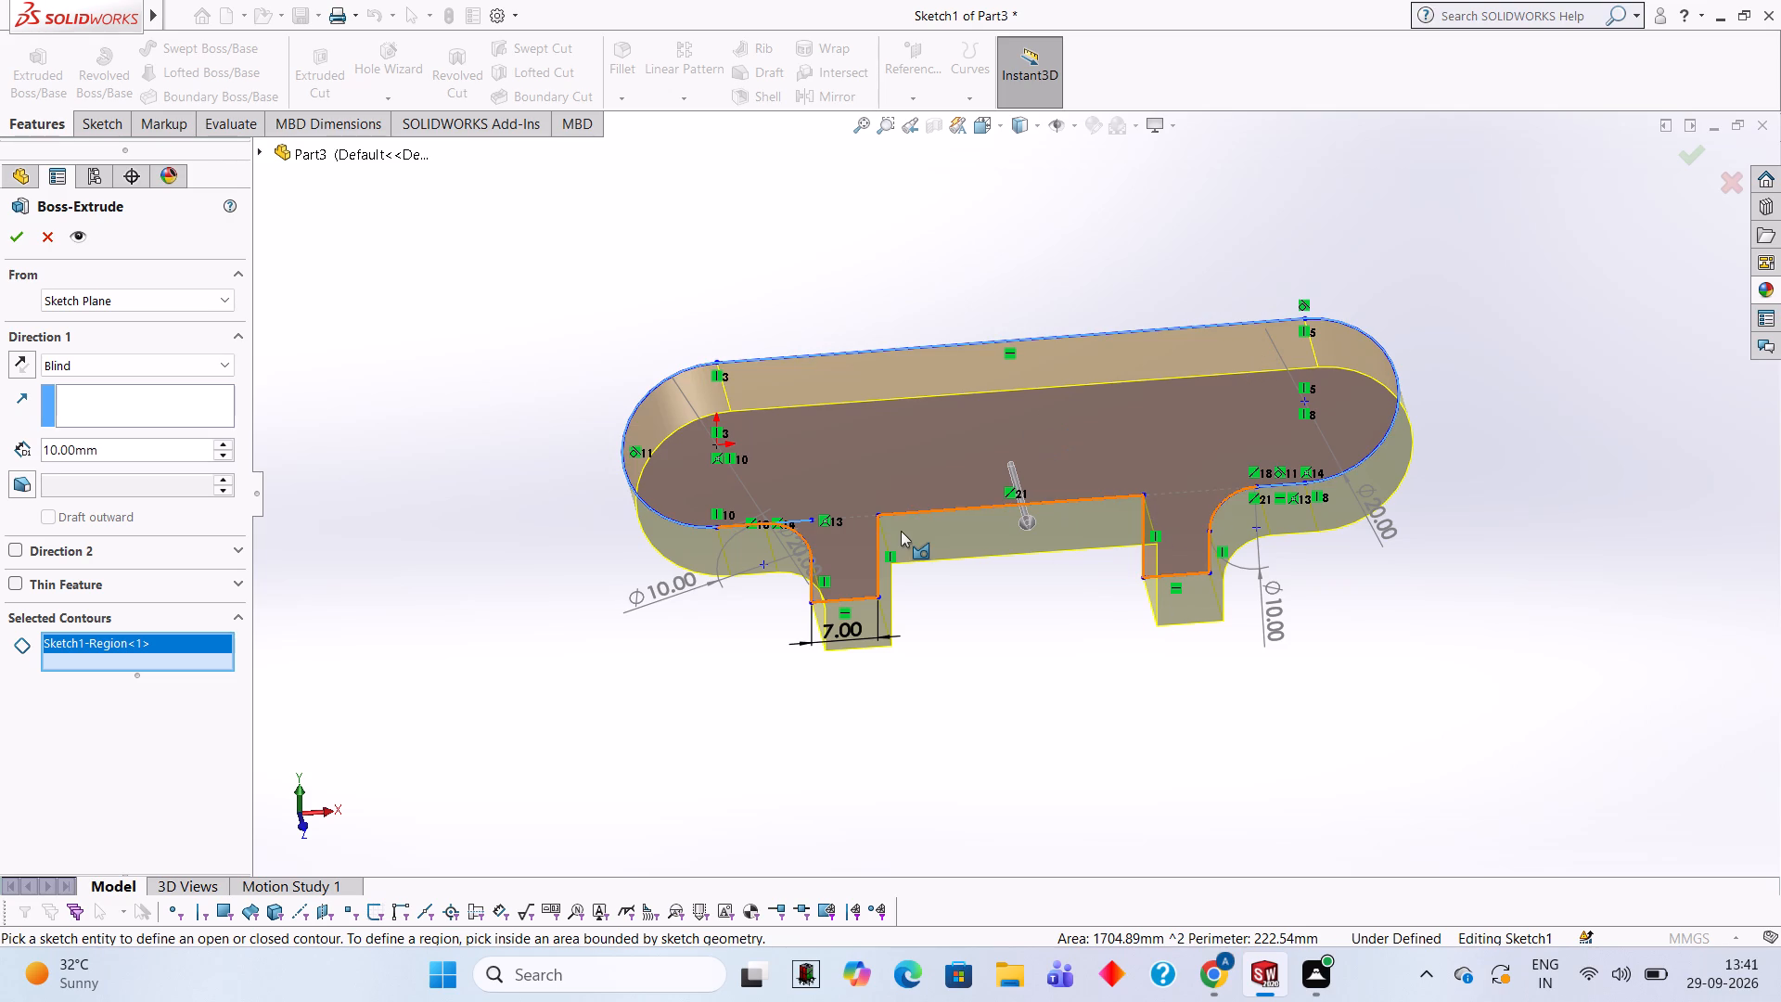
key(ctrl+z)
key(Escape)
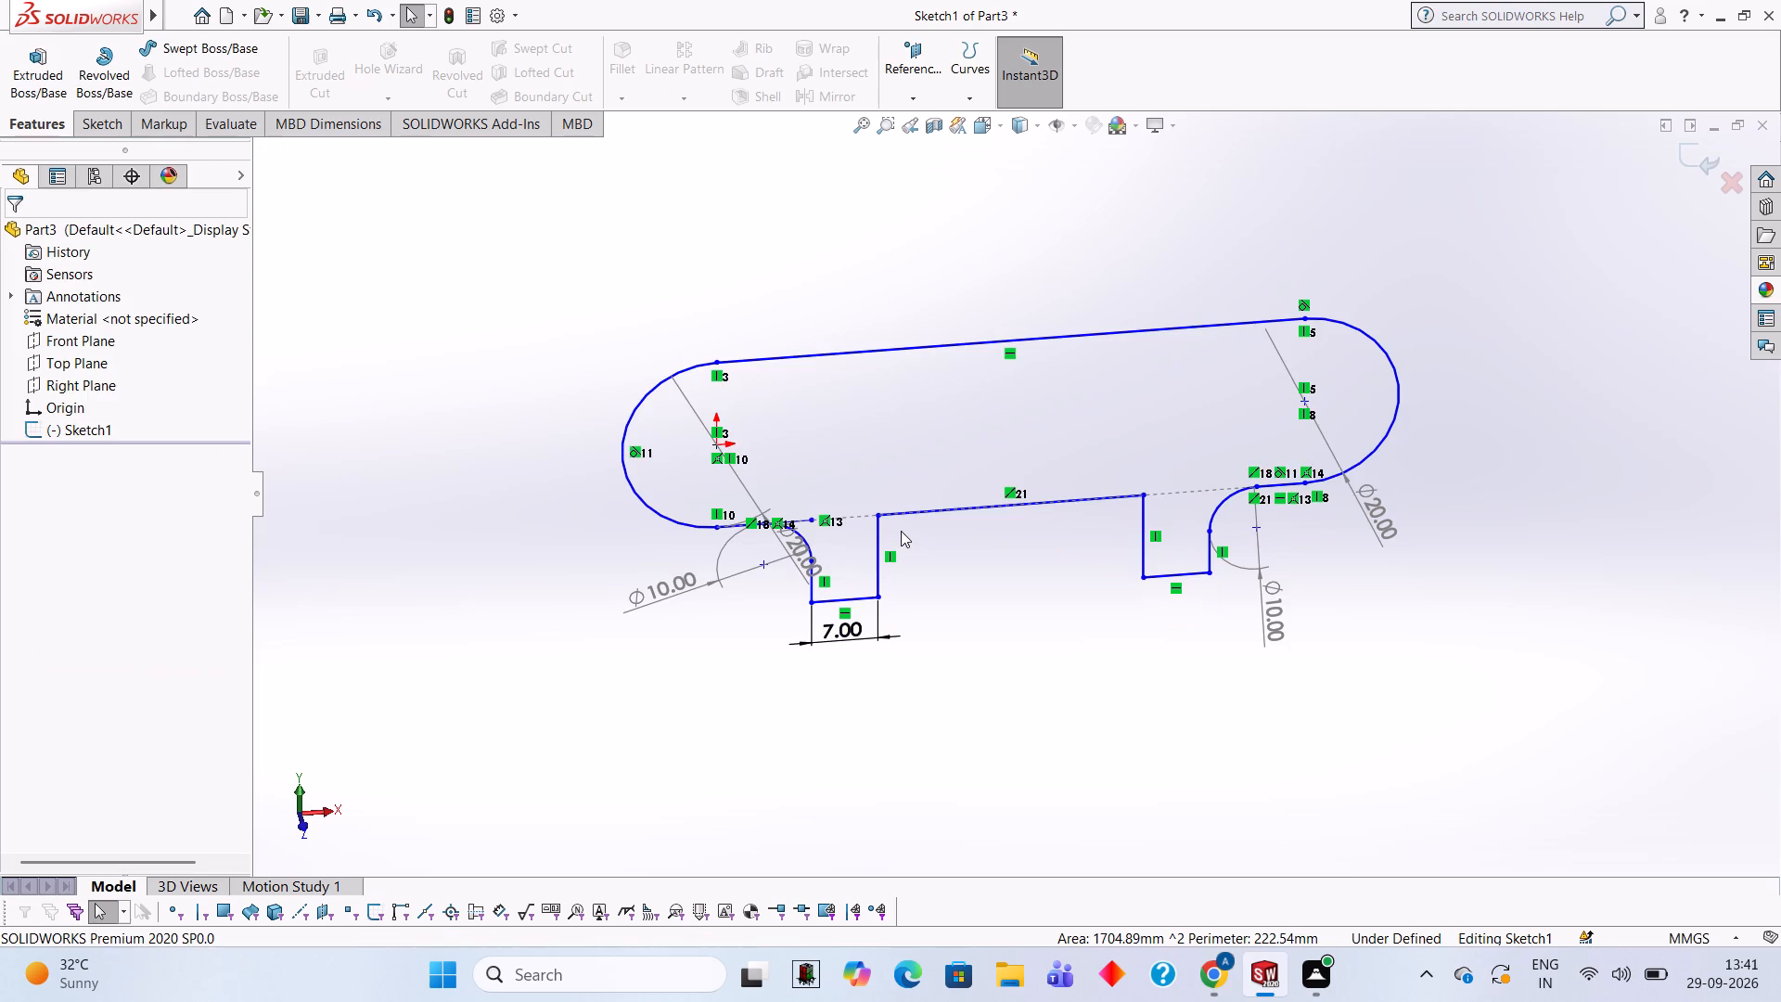
Undo the second leg, its blend circle, the first leg's width dimension and the trims, back to the untrimmed first leg and slot centreline.
key(ctrl+z)
key(ctrl+z)
key(ctrl+z)
key(ctrl+z)
key(ctrl+z)
key(ctrl+z)
key(ctrl+z)
key(ctrl+z)
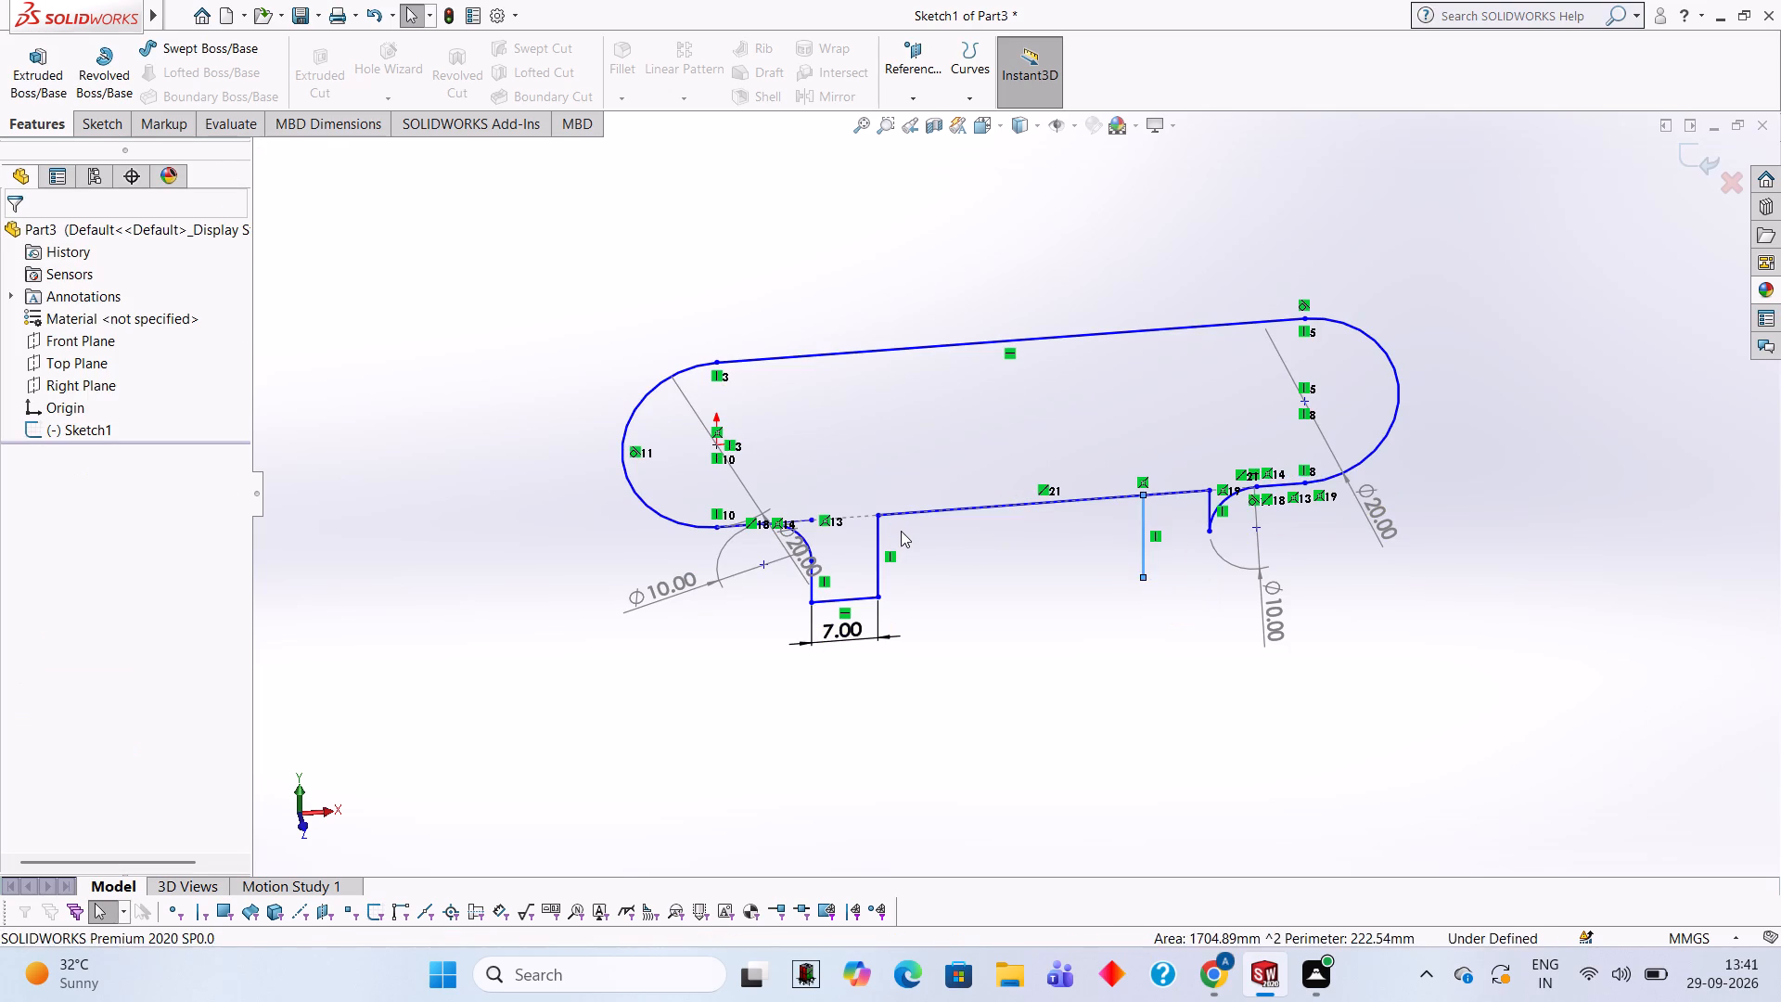
key(ctrl+z)
key(ctrl+z)
key(ctrl+z)
key(ctrl+z)
key(ctrl+z)
key(ctrl+z)
key(ctrl+z)
key(ctrl+z)
key(ctrl+z)
key(ctrl+z)
key(ctrl+z)
key(ctrl+z)
key(ctrl+z)
key(ctrl+z)
key(ctrl+z)
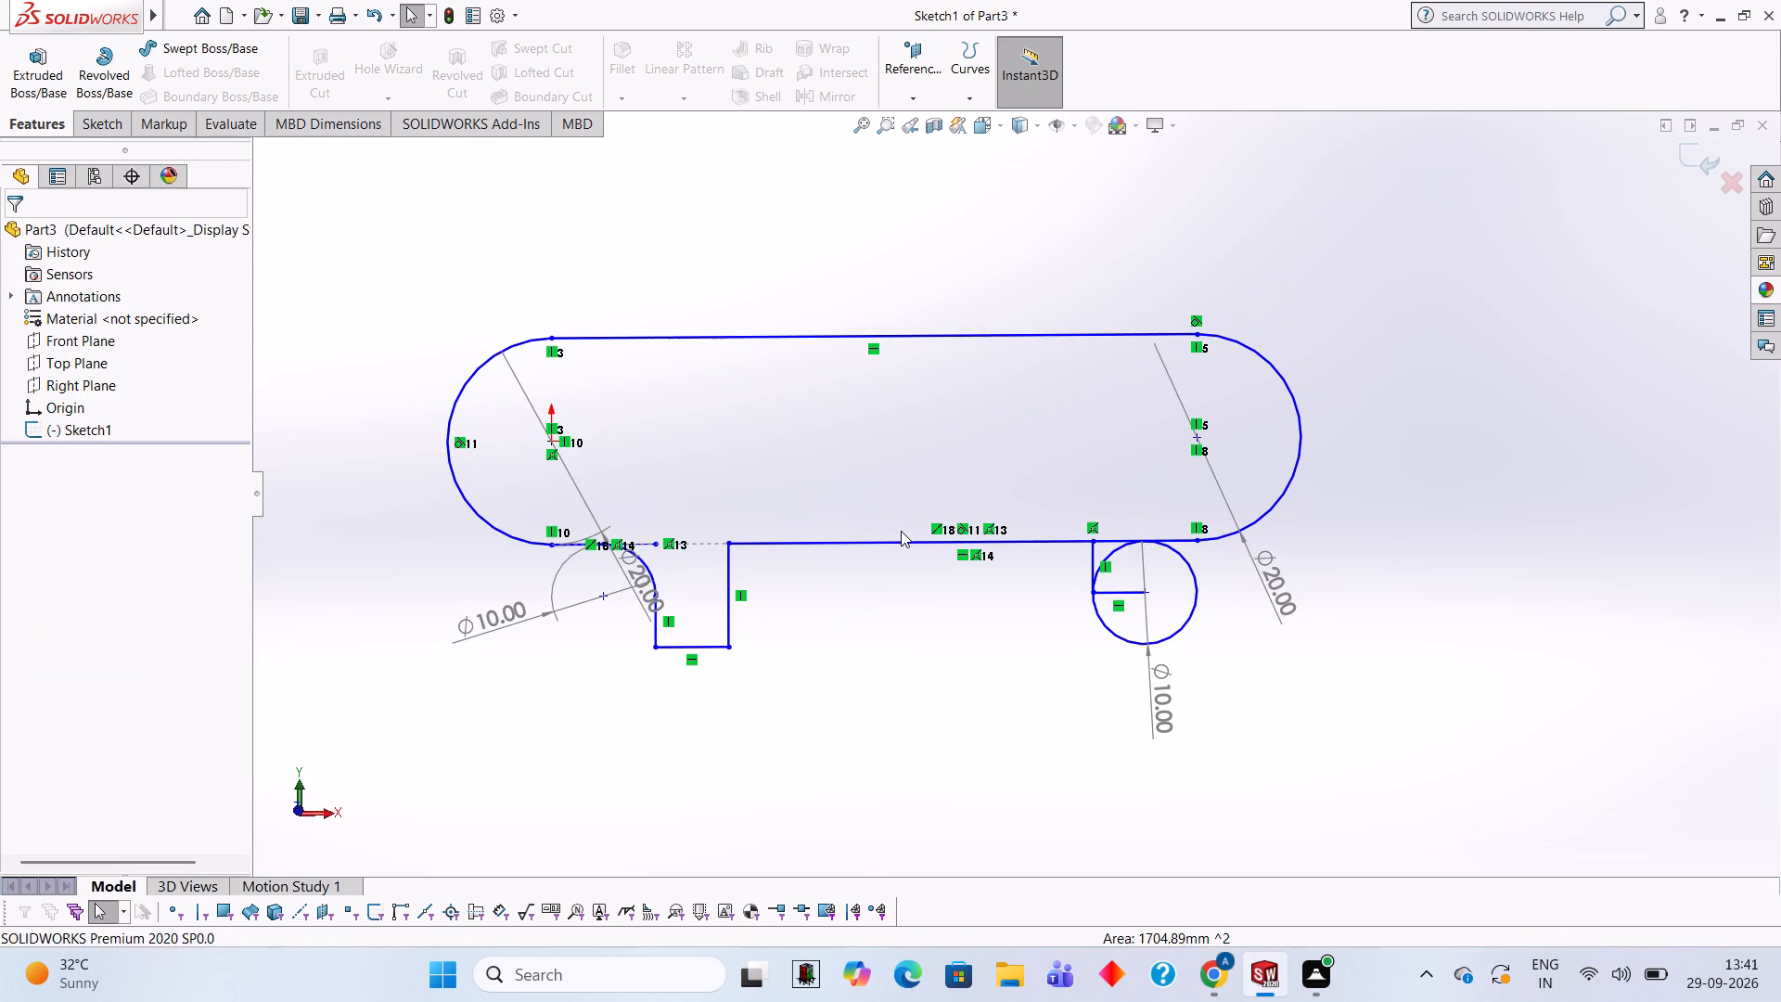
key(ctrl+z)
key(ctrl+z)
key(ctrl+z)
key(ctrl+z)
key(ctrl+z)
key(ctrl+z)
key(ctrl+z)
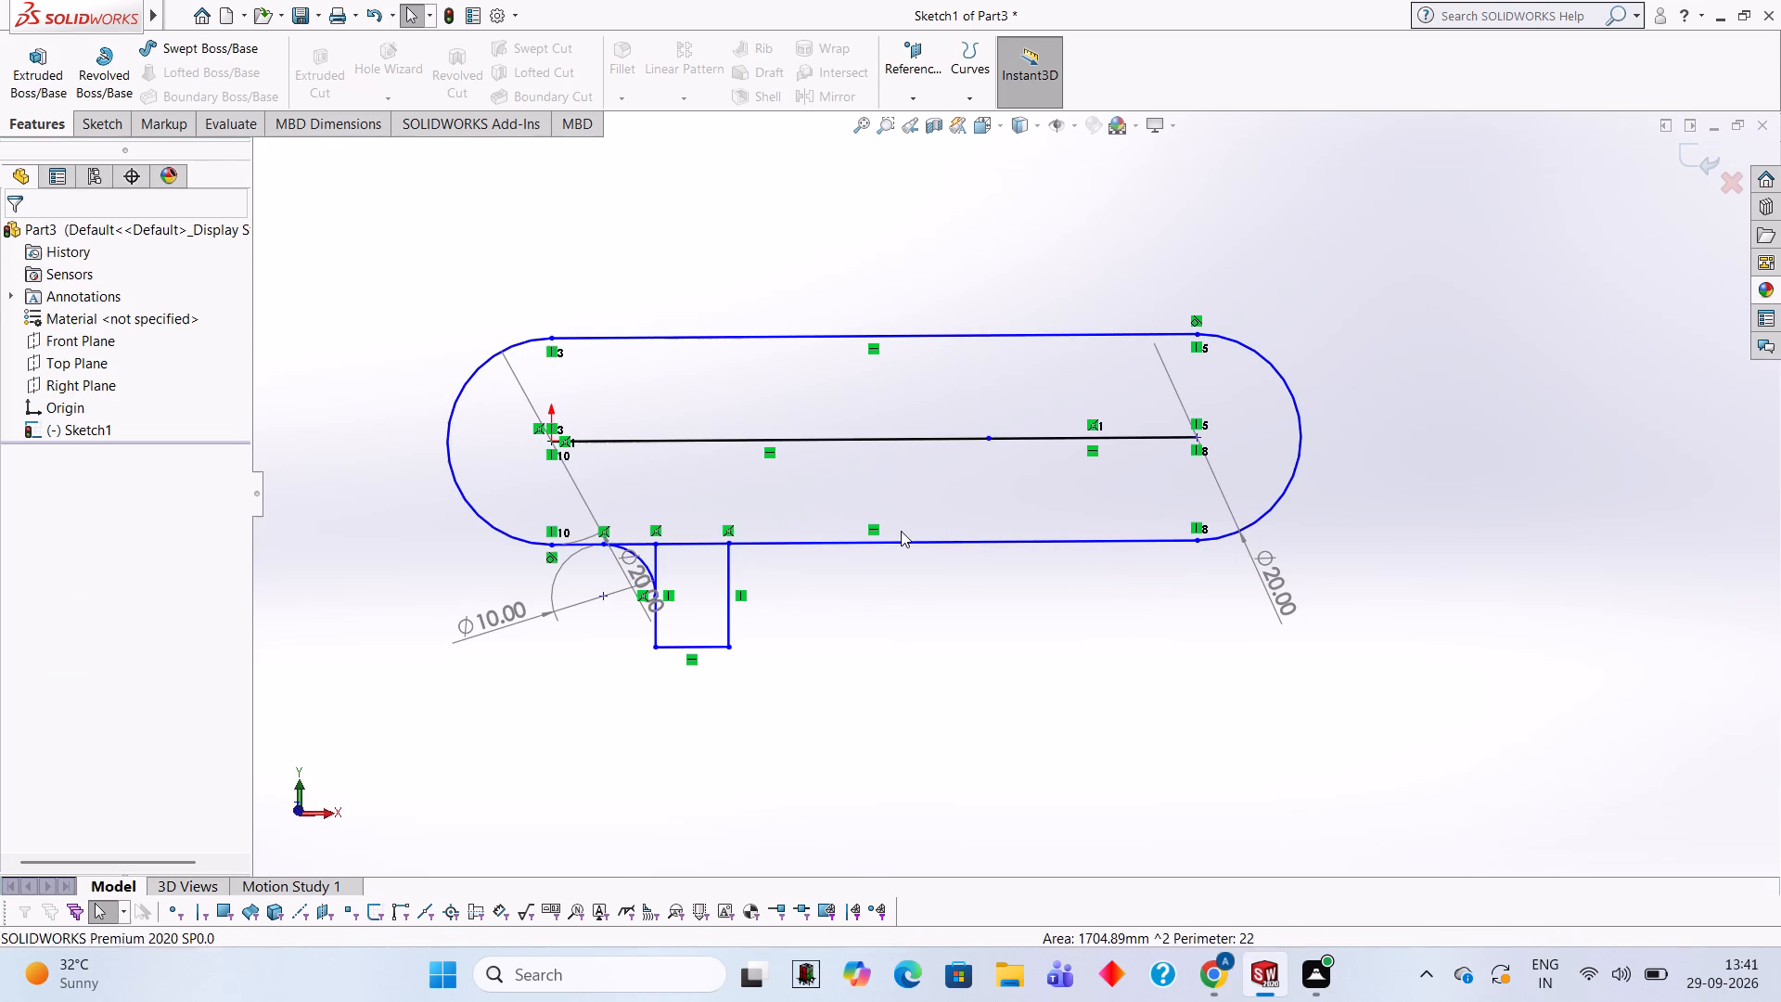
Undo the first leg's outline and its 10 mm diameter blend circle, going back to the slot sketch with the untrimmed far-end circle.
key(ctrl+z)
key(ctrl+z)
key(ctrl+z)
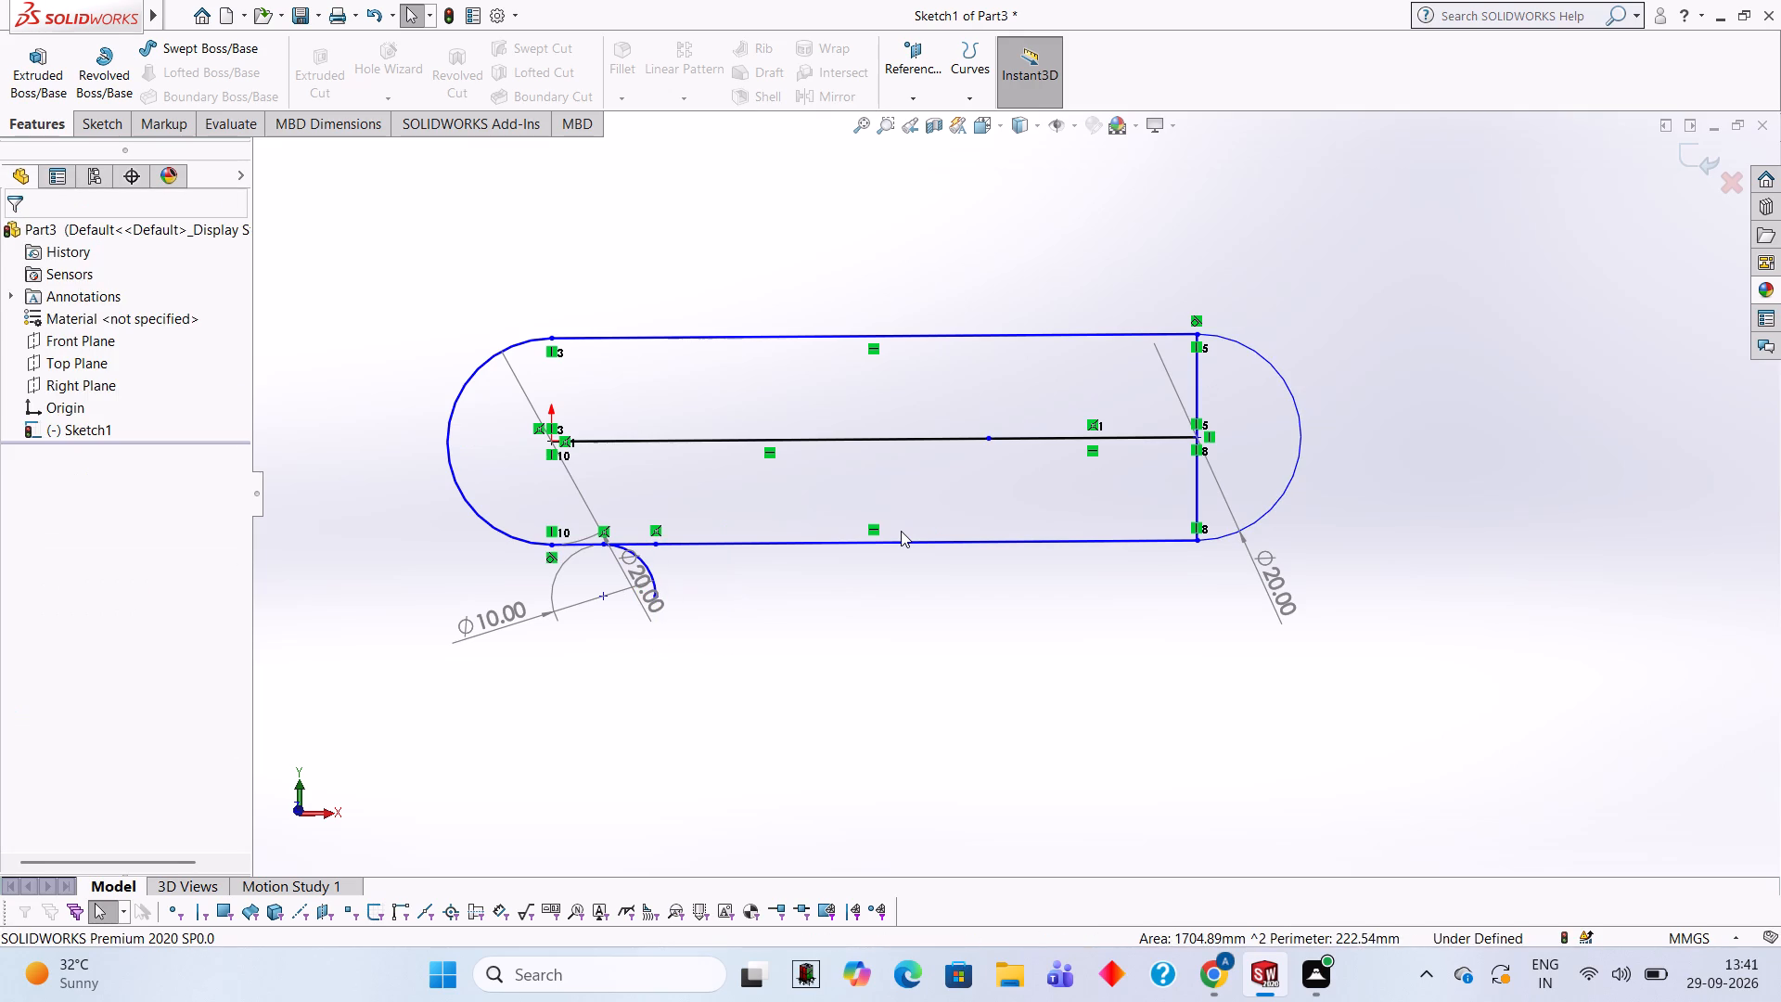
key(ctrl+z)
key(ctrl+z)
key(ctrl+z)
key(ctrl+z)
key(ctrl+z)
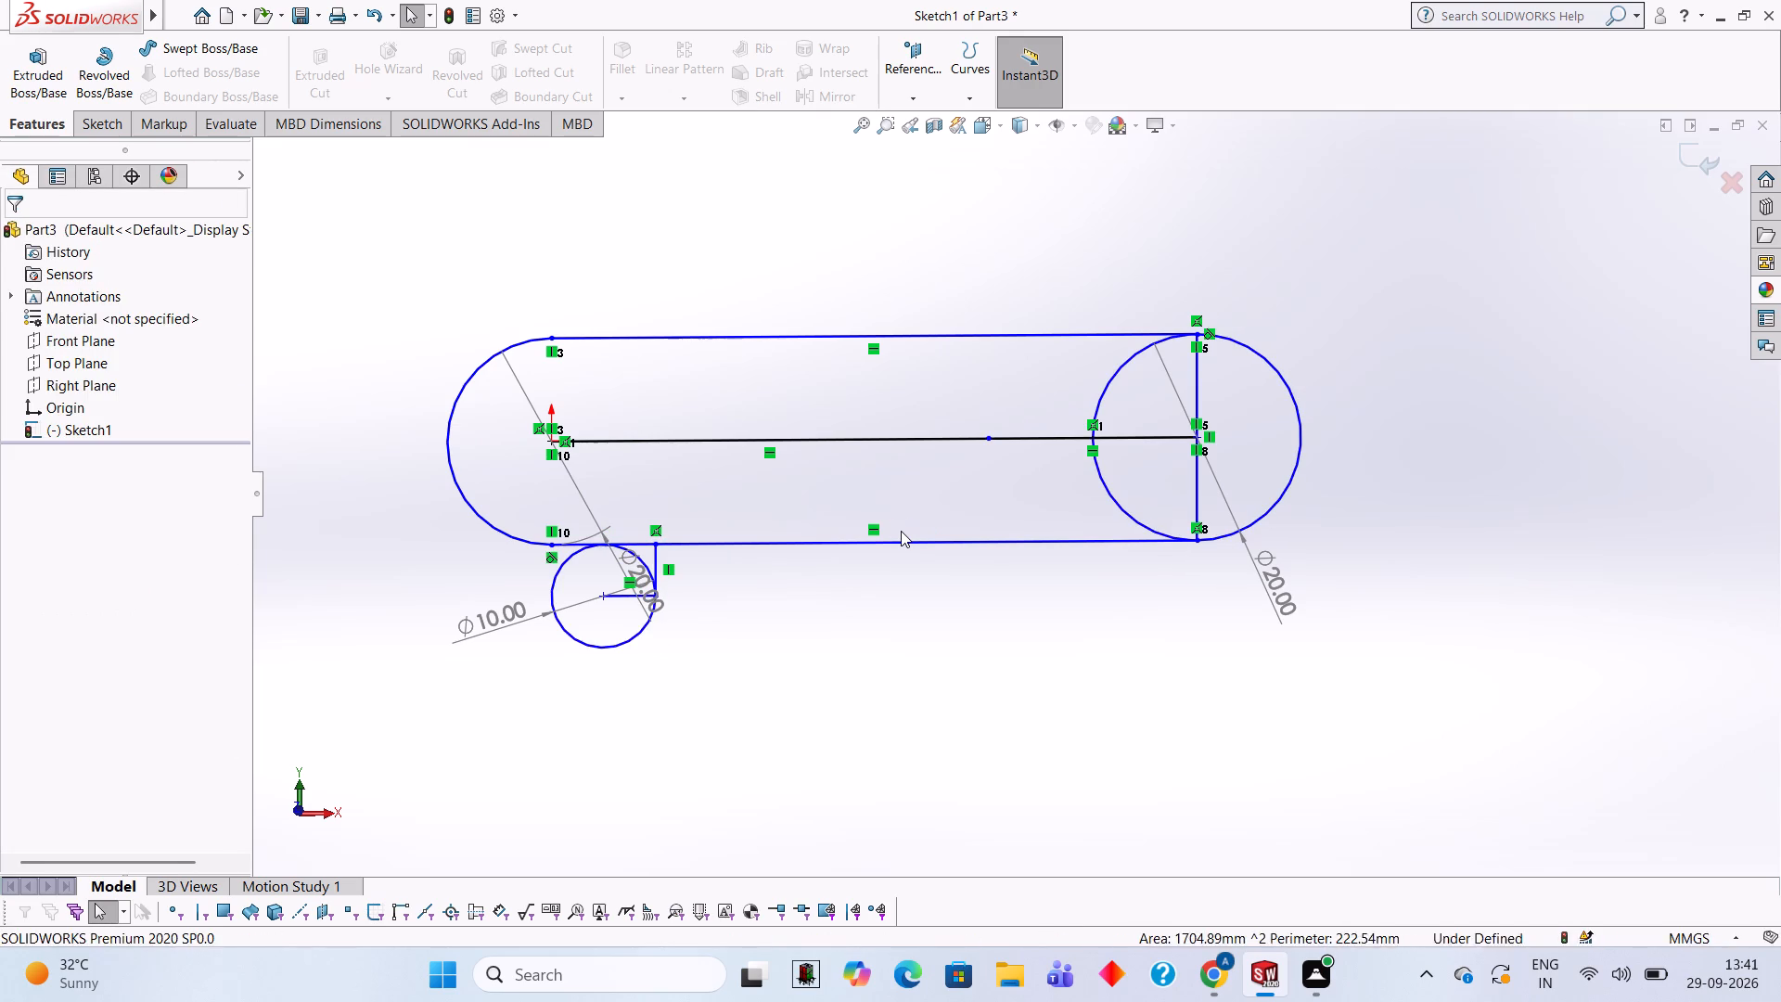
key(ctrl+z)
key(ctrl+z)
key(ctrl+z)
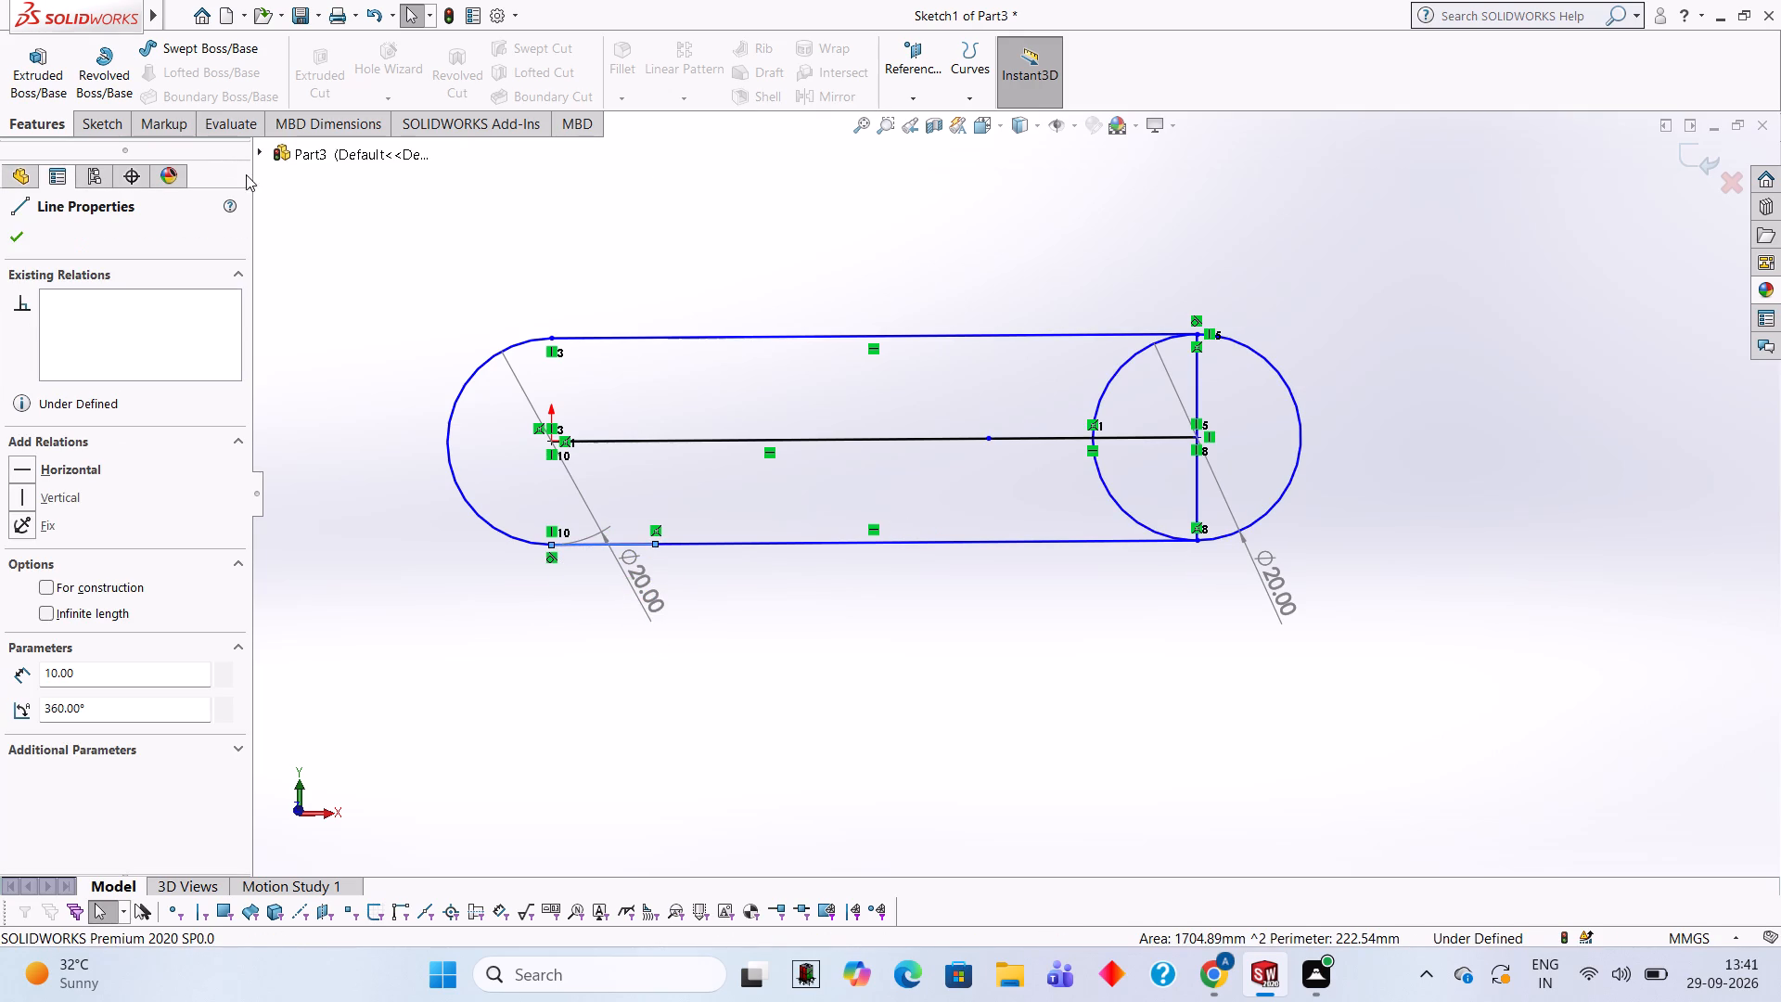
Trim the slot's centreline, the inner half of the far-end 20 mm circle and its vertical diameter line, leaving only the outer slot outline.
click(122, 114)
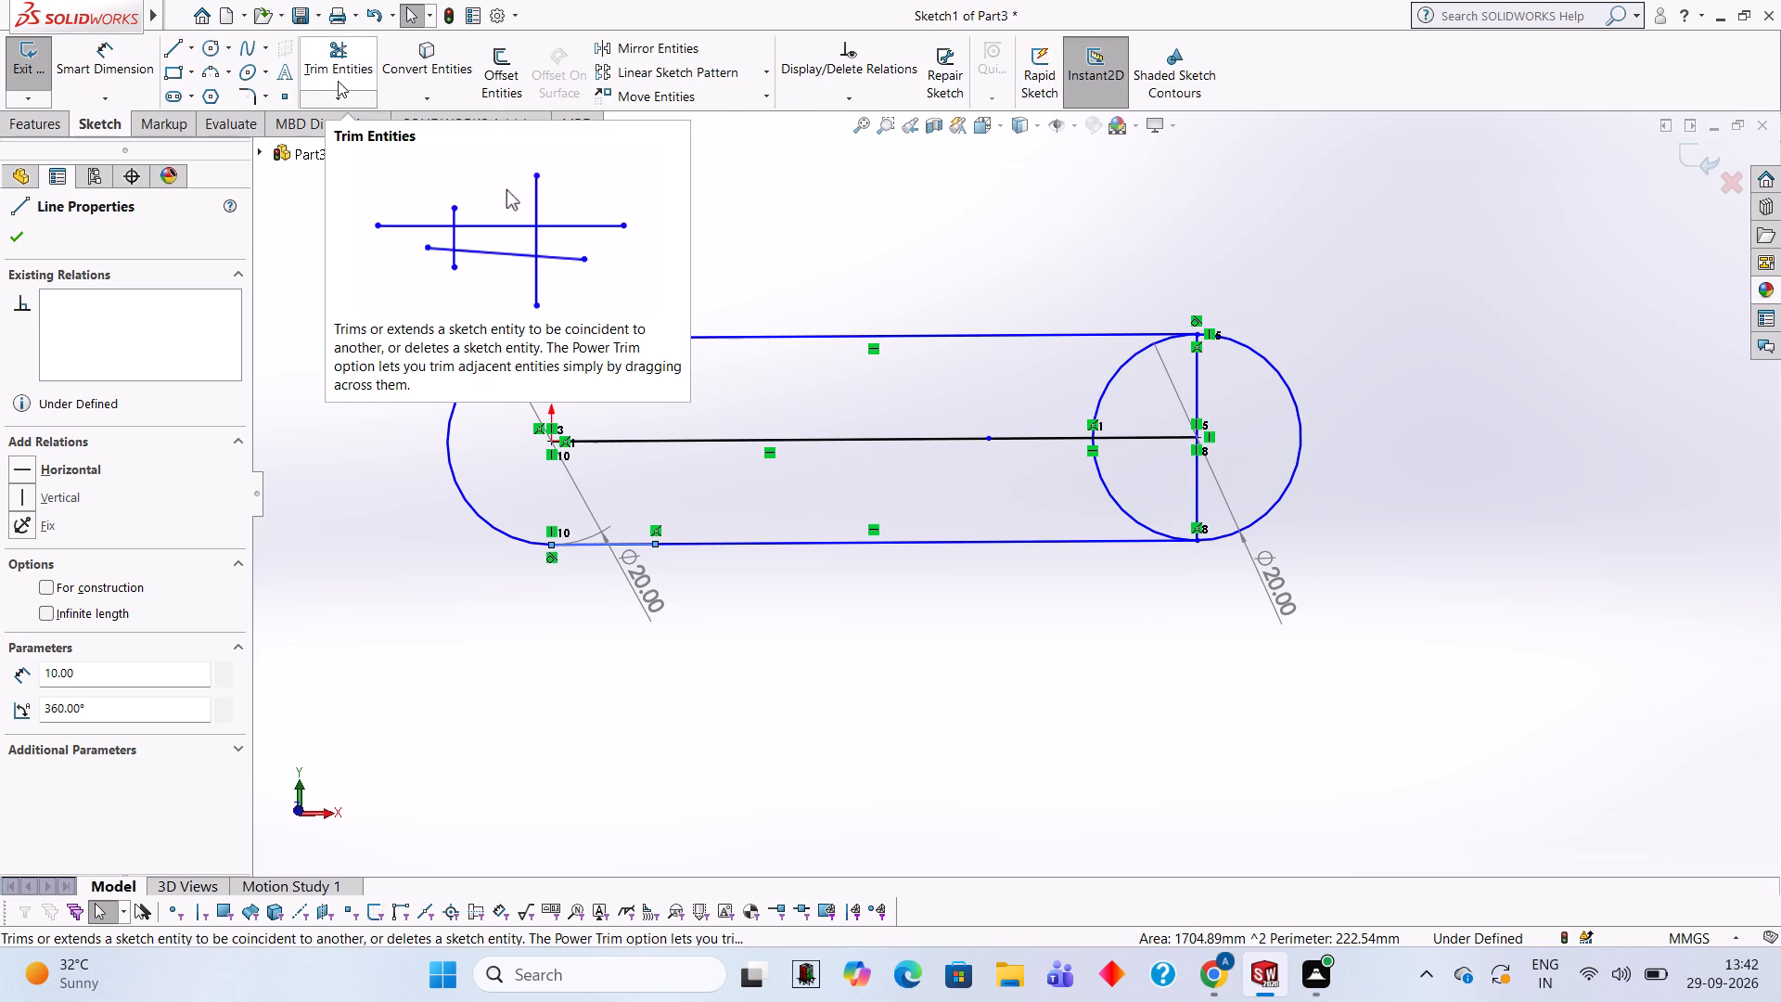
click(337, 80)
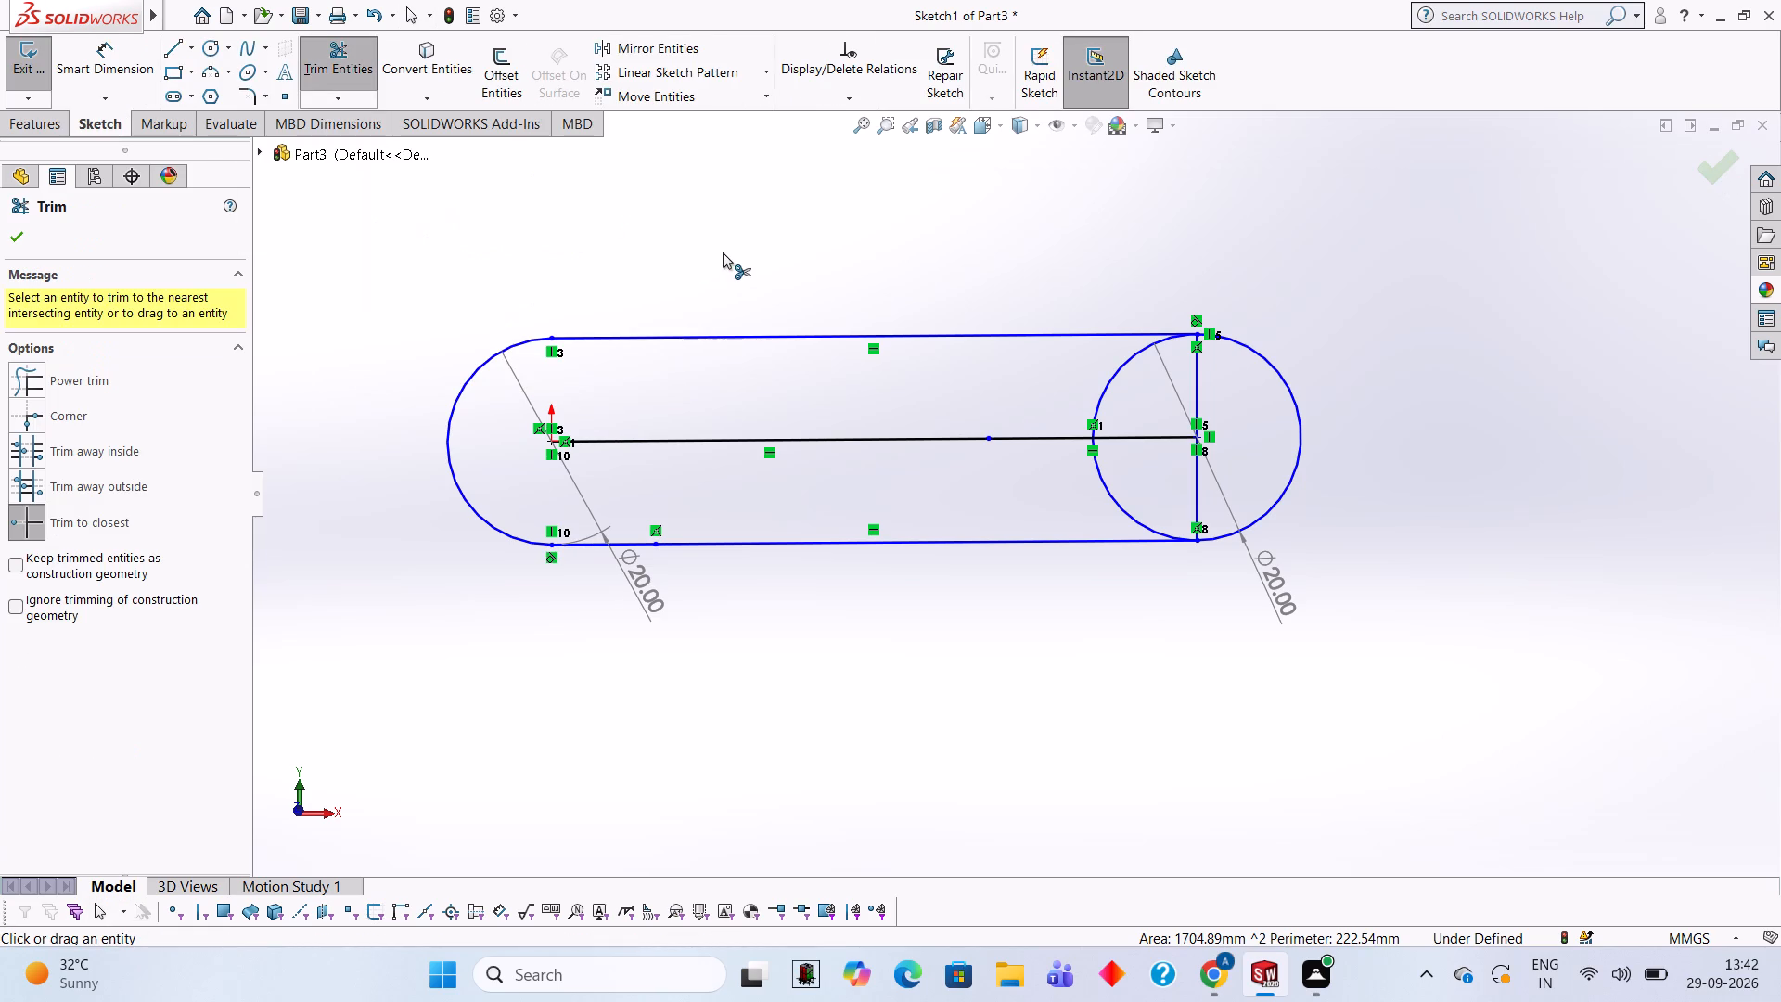
click(854, 443)
click(1021, 436)
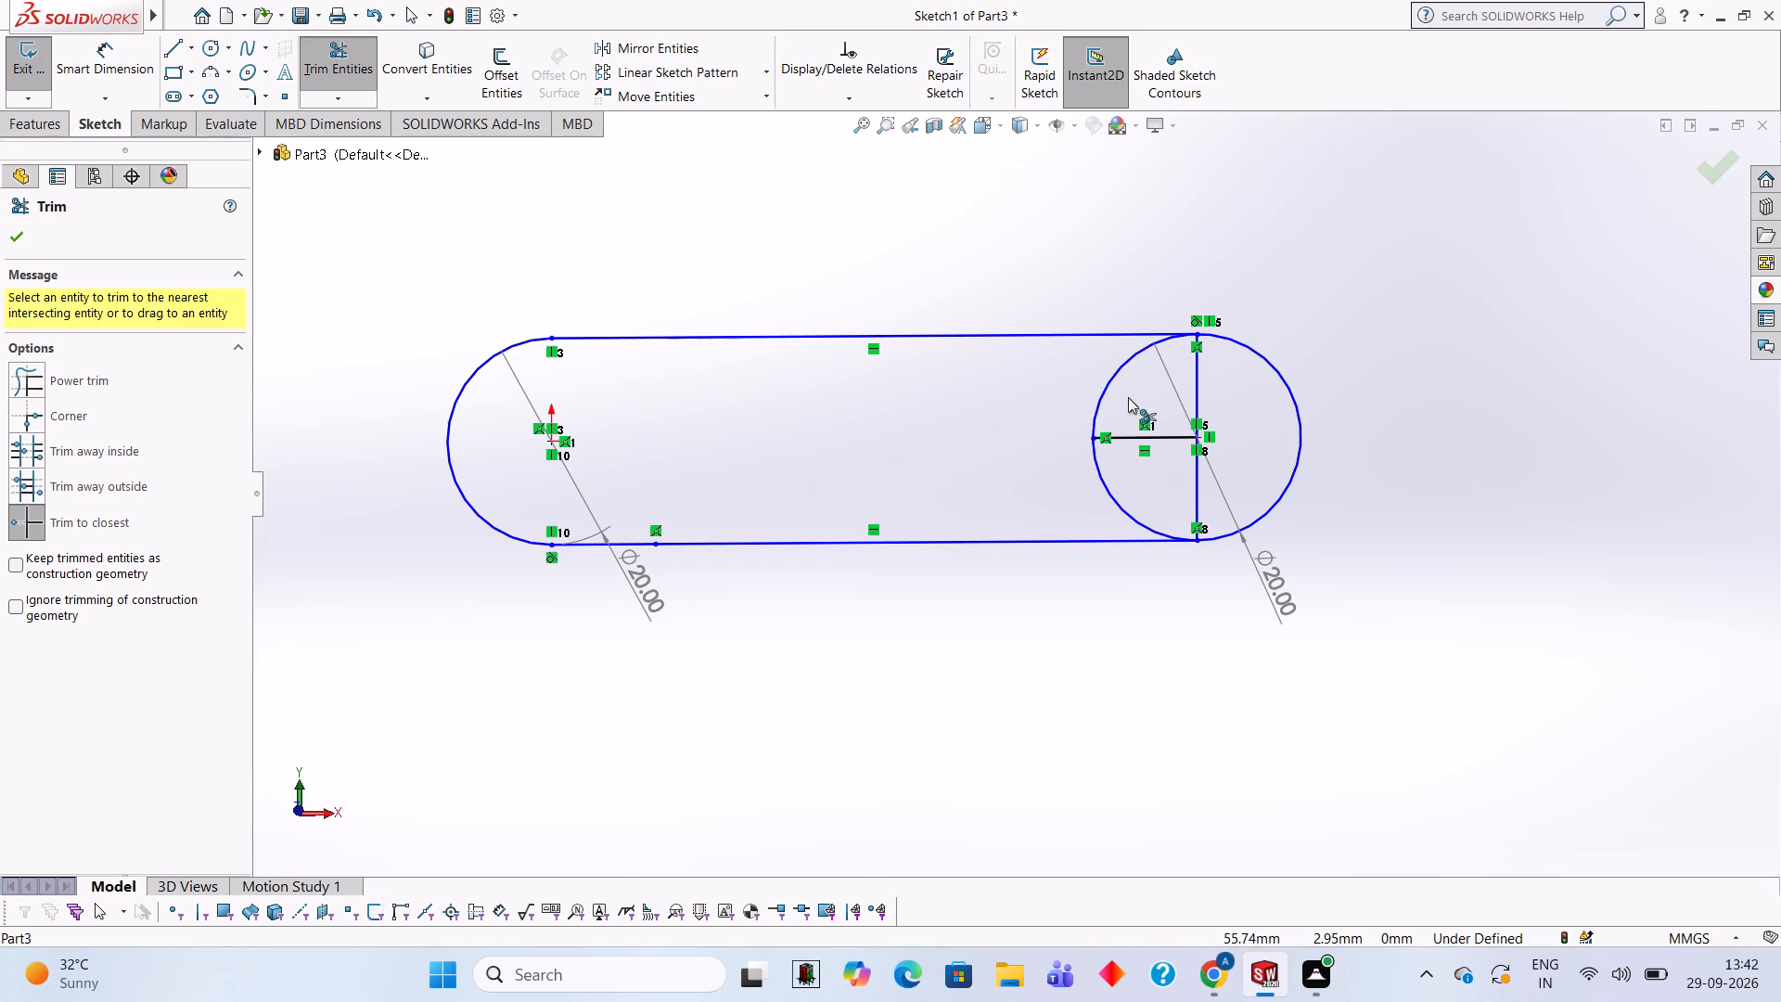
click(1115, 373)
click(1192, 392)
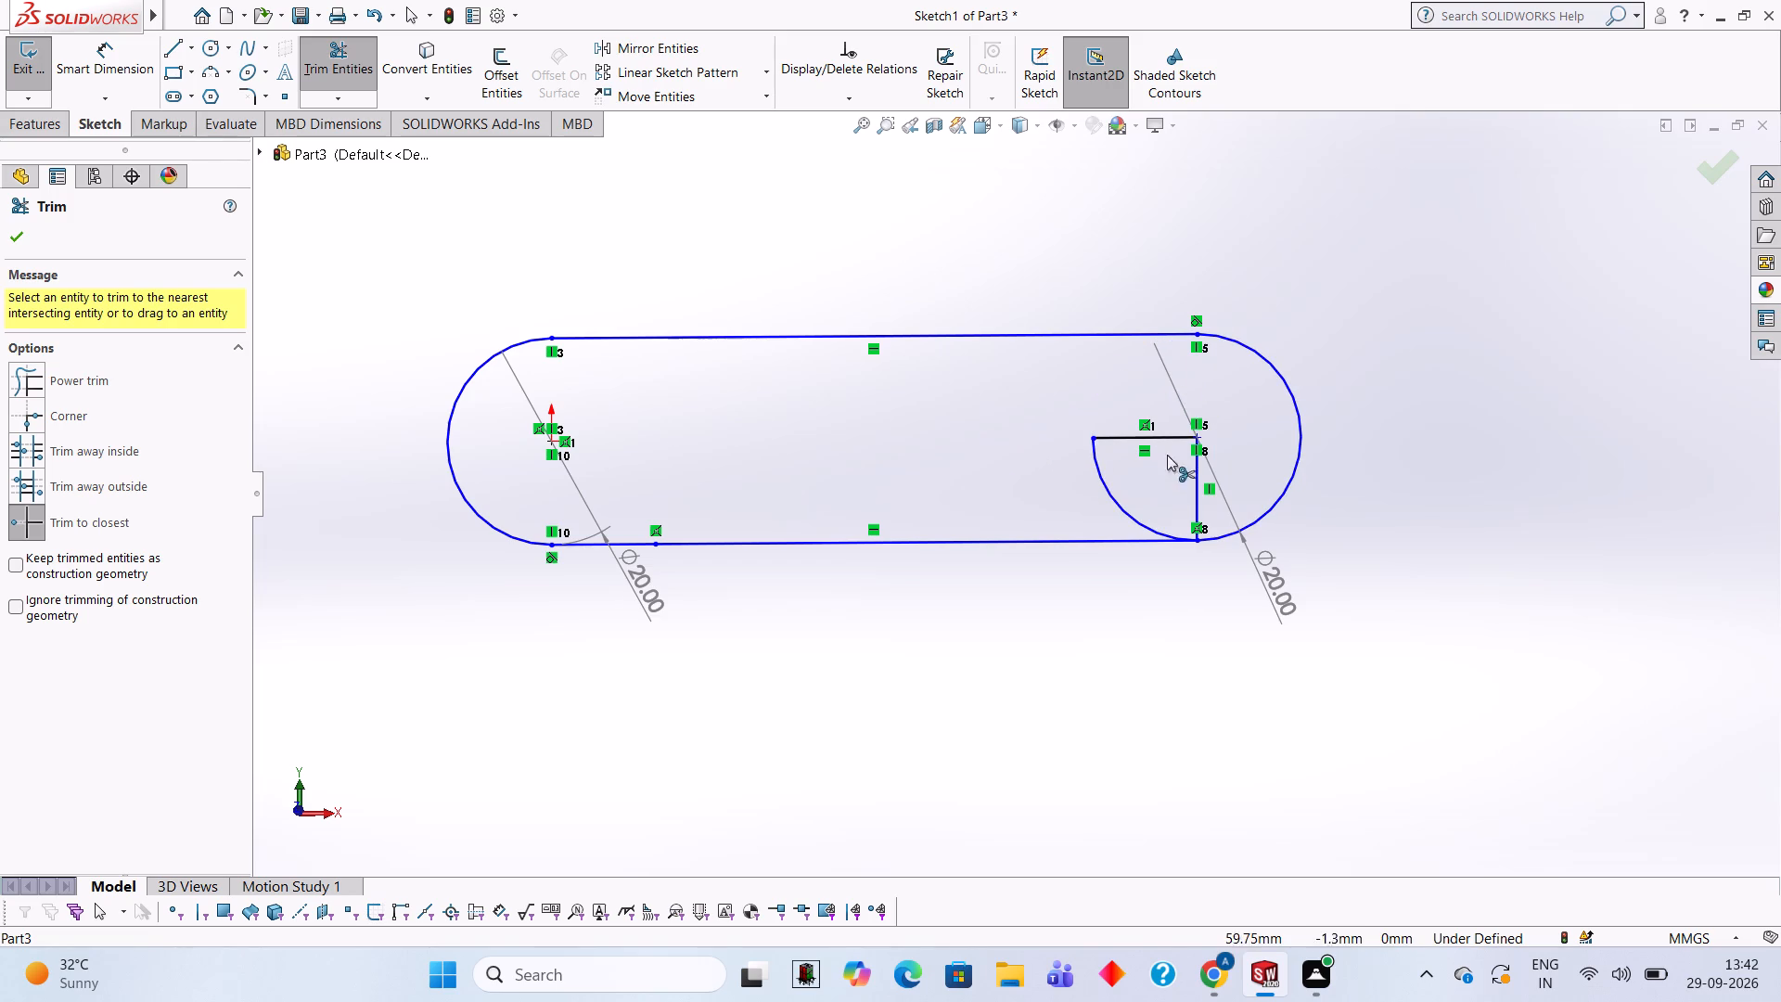
click(1165, 435)
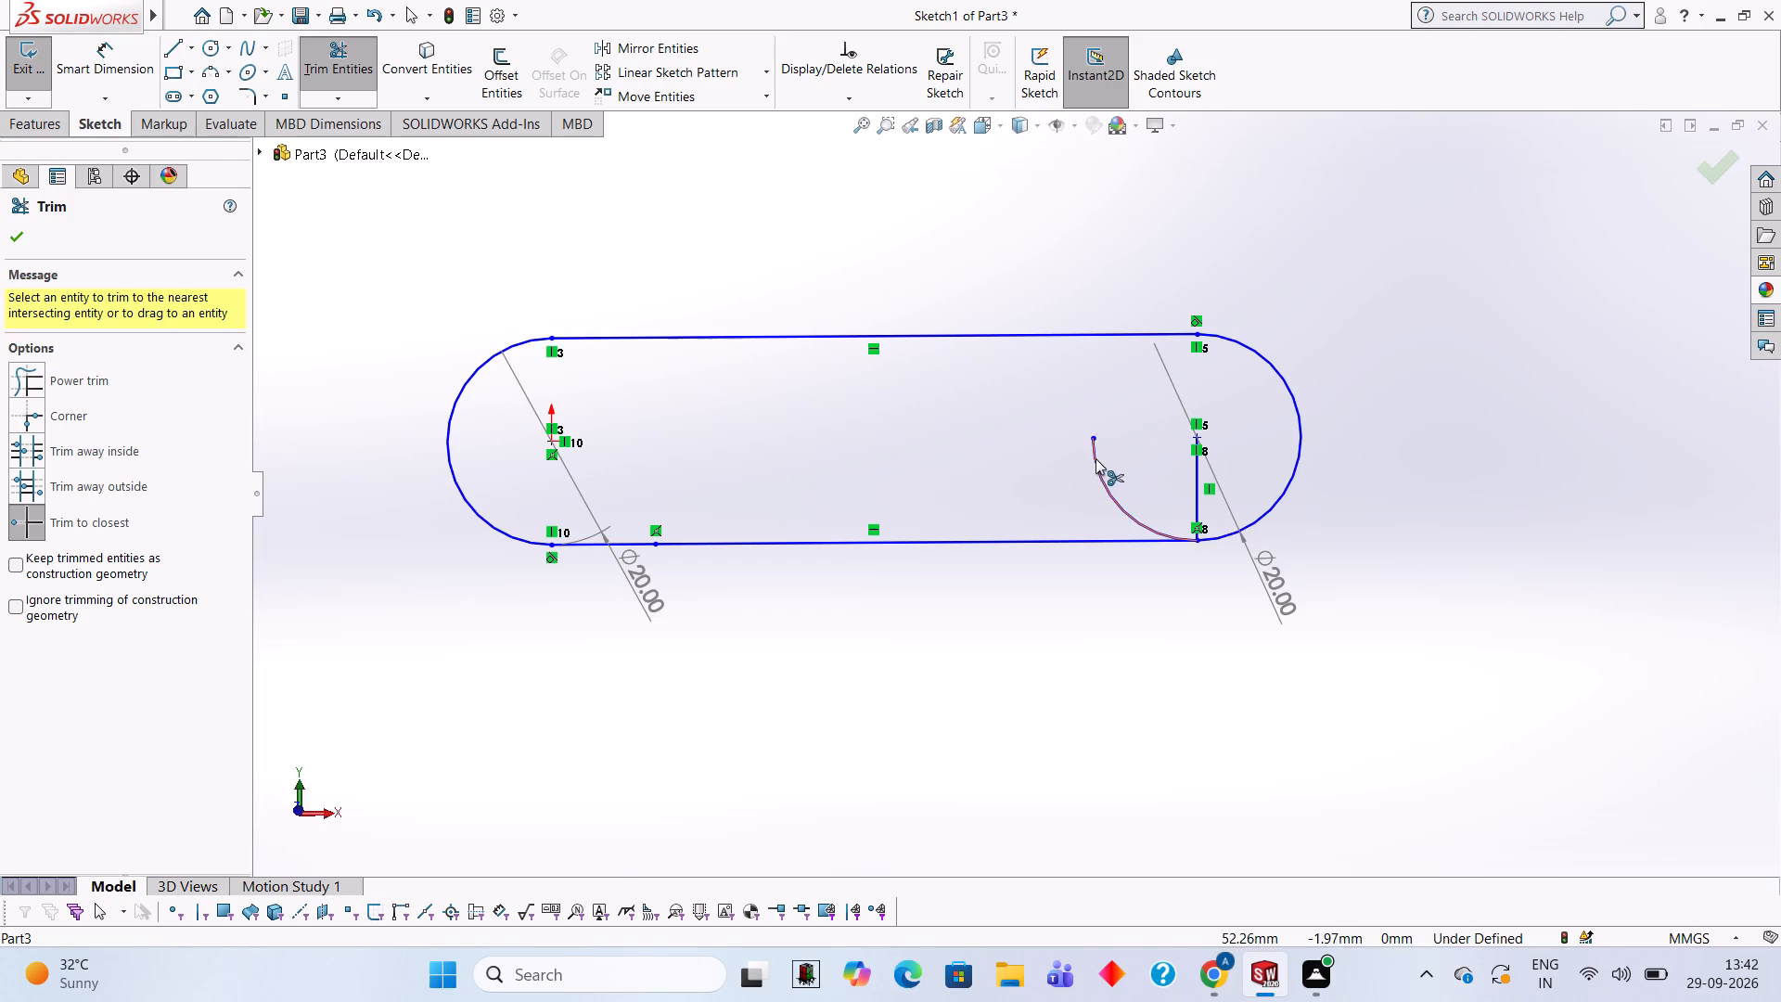
click(1096, 458)
click(1195, 491)
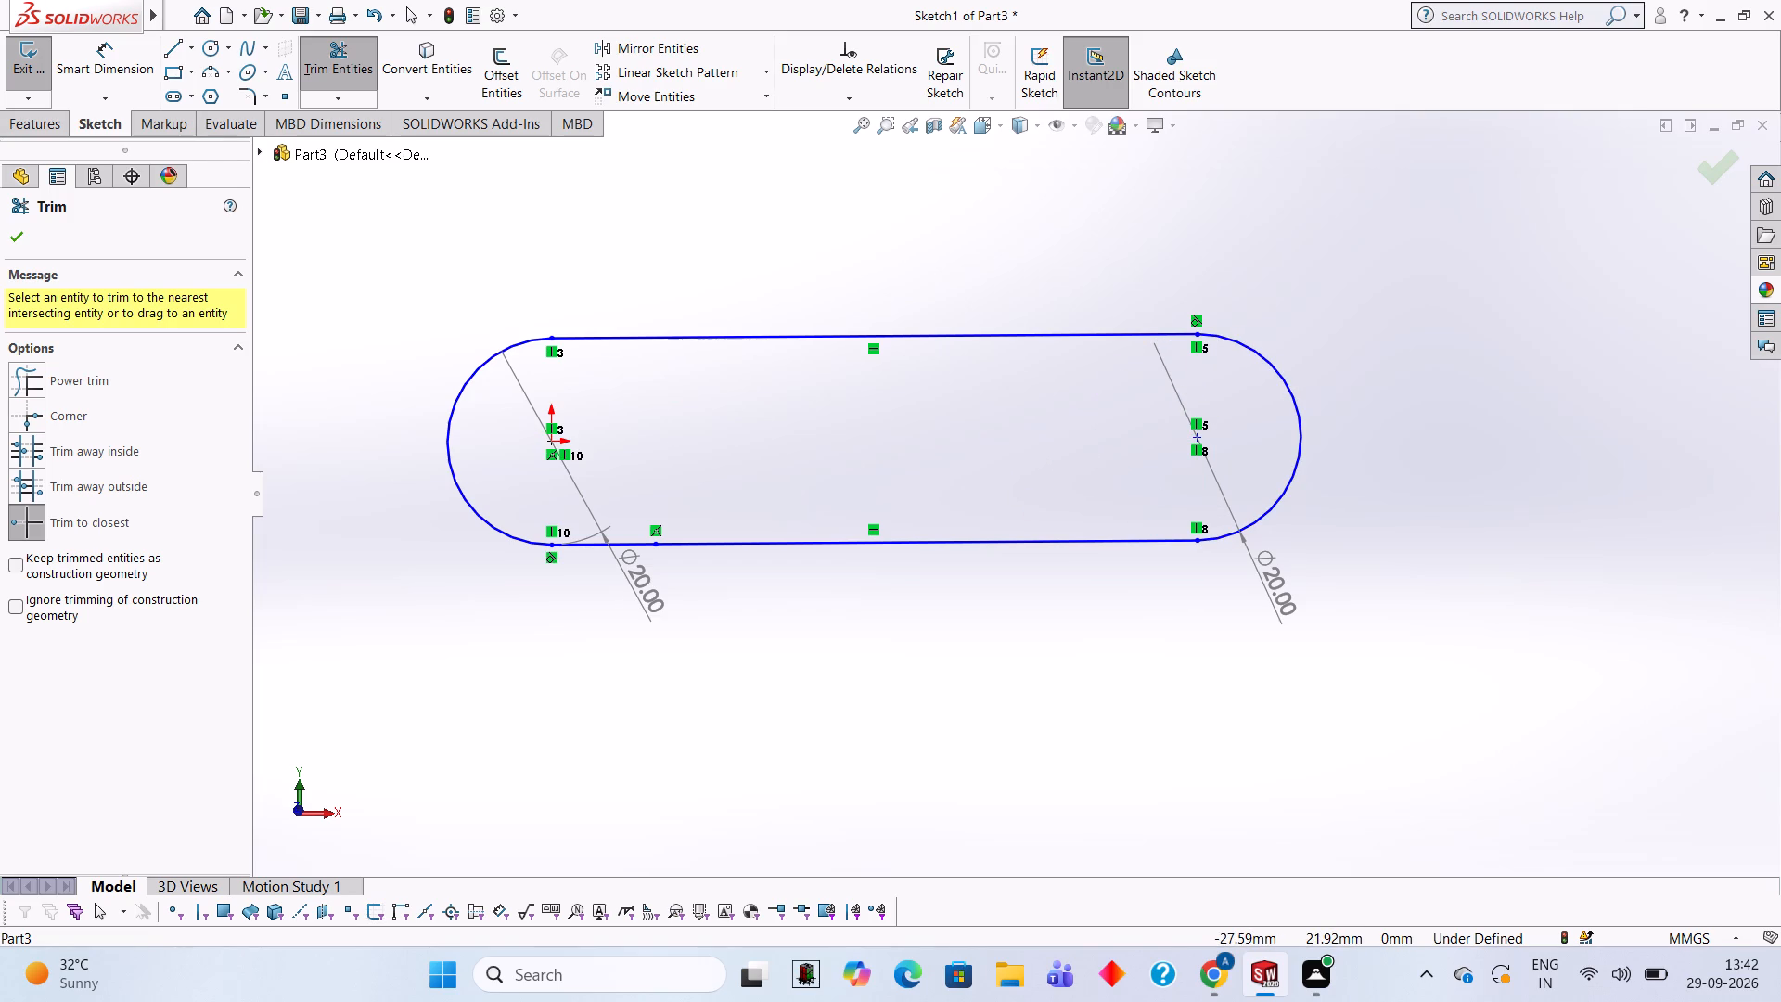
Extrude the slot region as a boss with a blind depth of 5 mm.
click(17, 124)
click(31, 82)
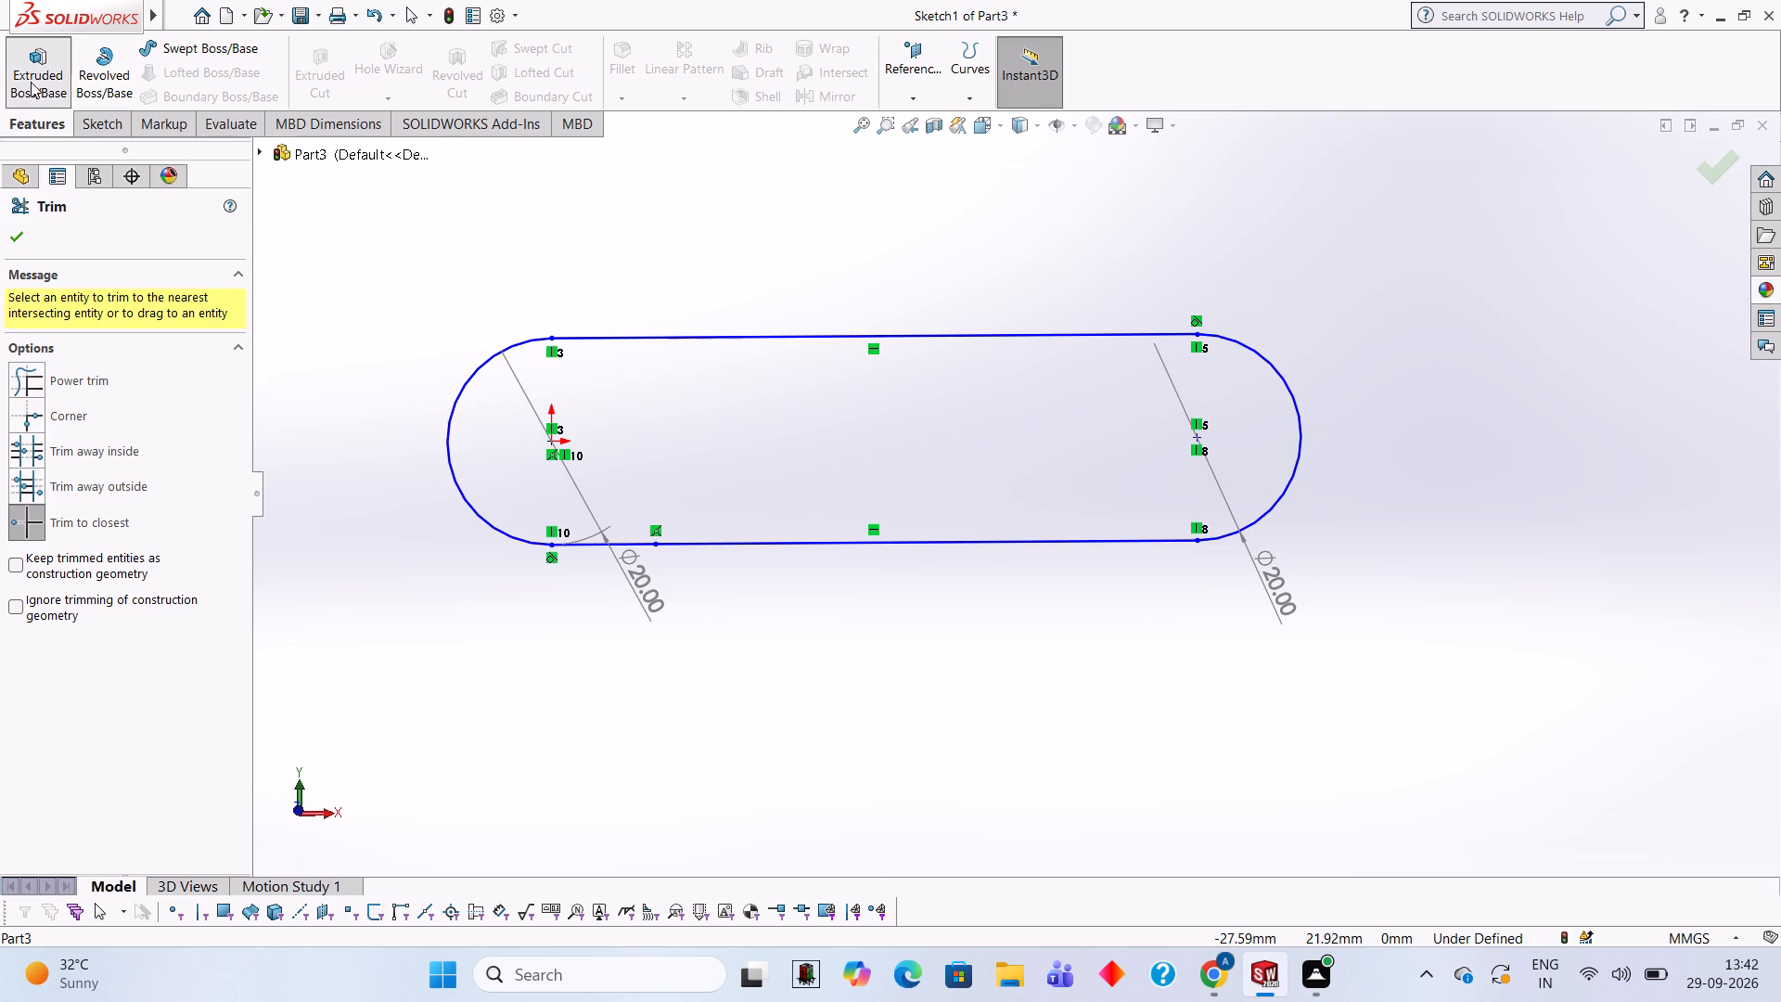
click(769, 417)
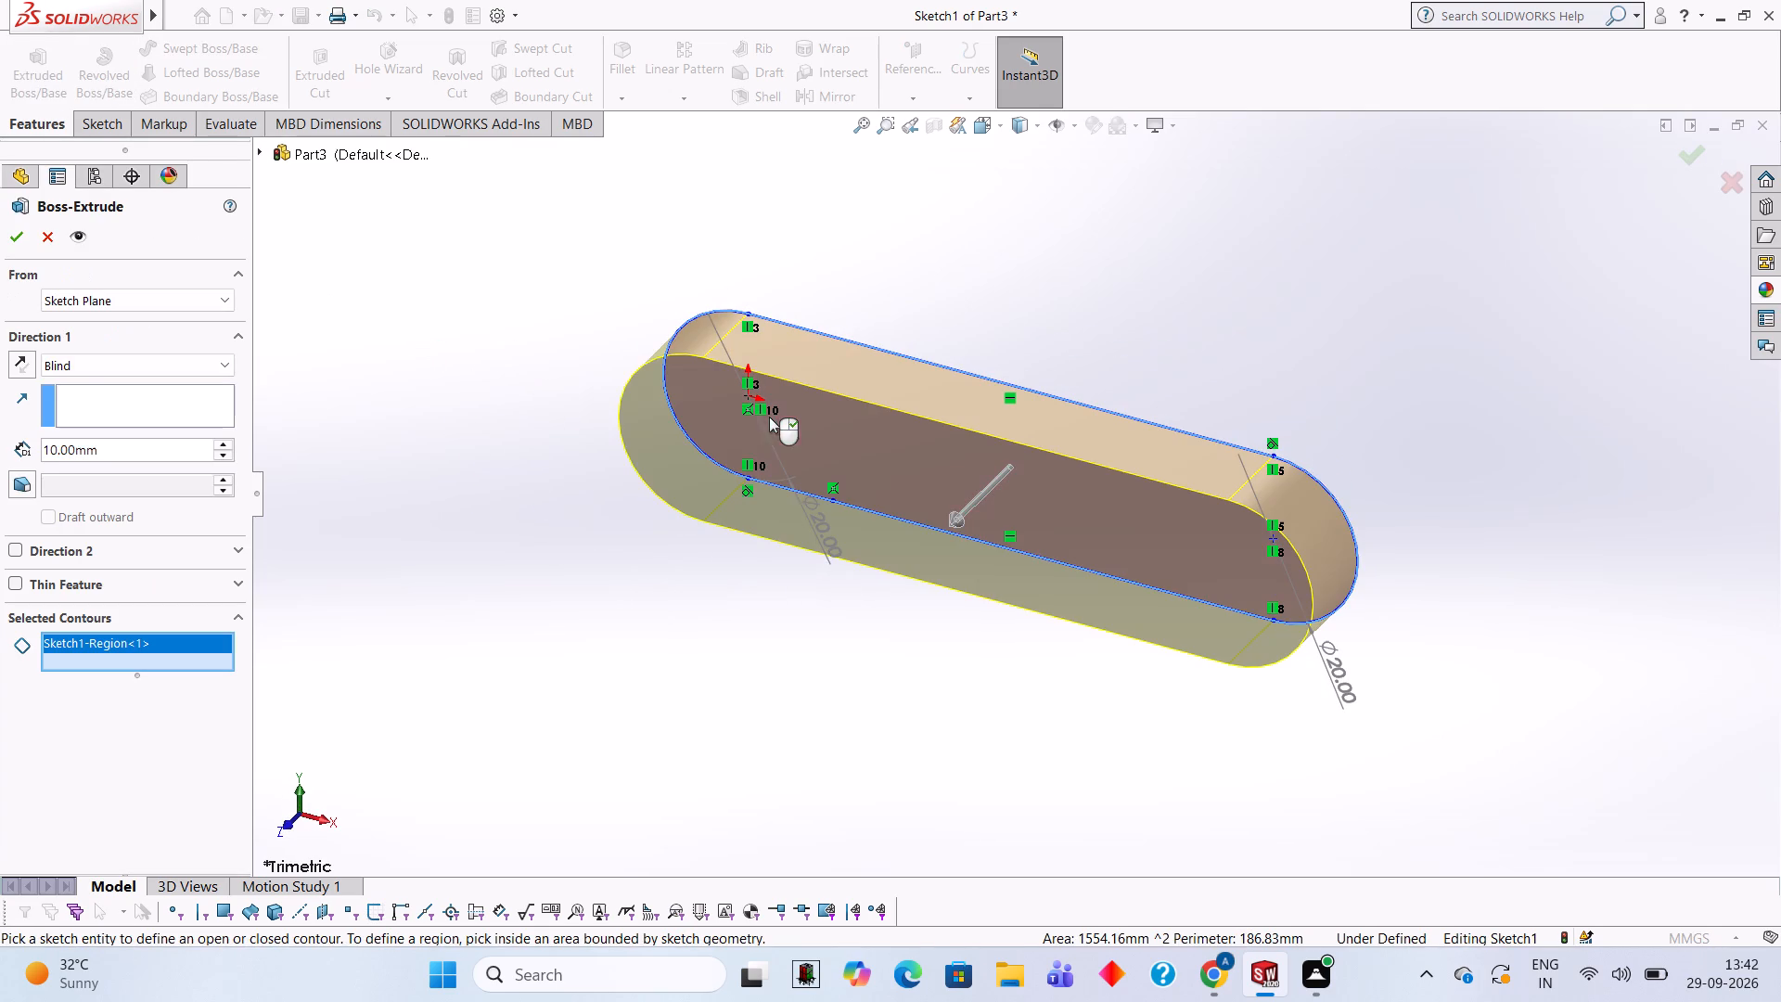
click(165, 448)
key(BackSpace)
key(BackSpace)
key(BackSpace)
key(BackSpace)
key(BackSpace)
key(BackSpace)
key(BackSpace)
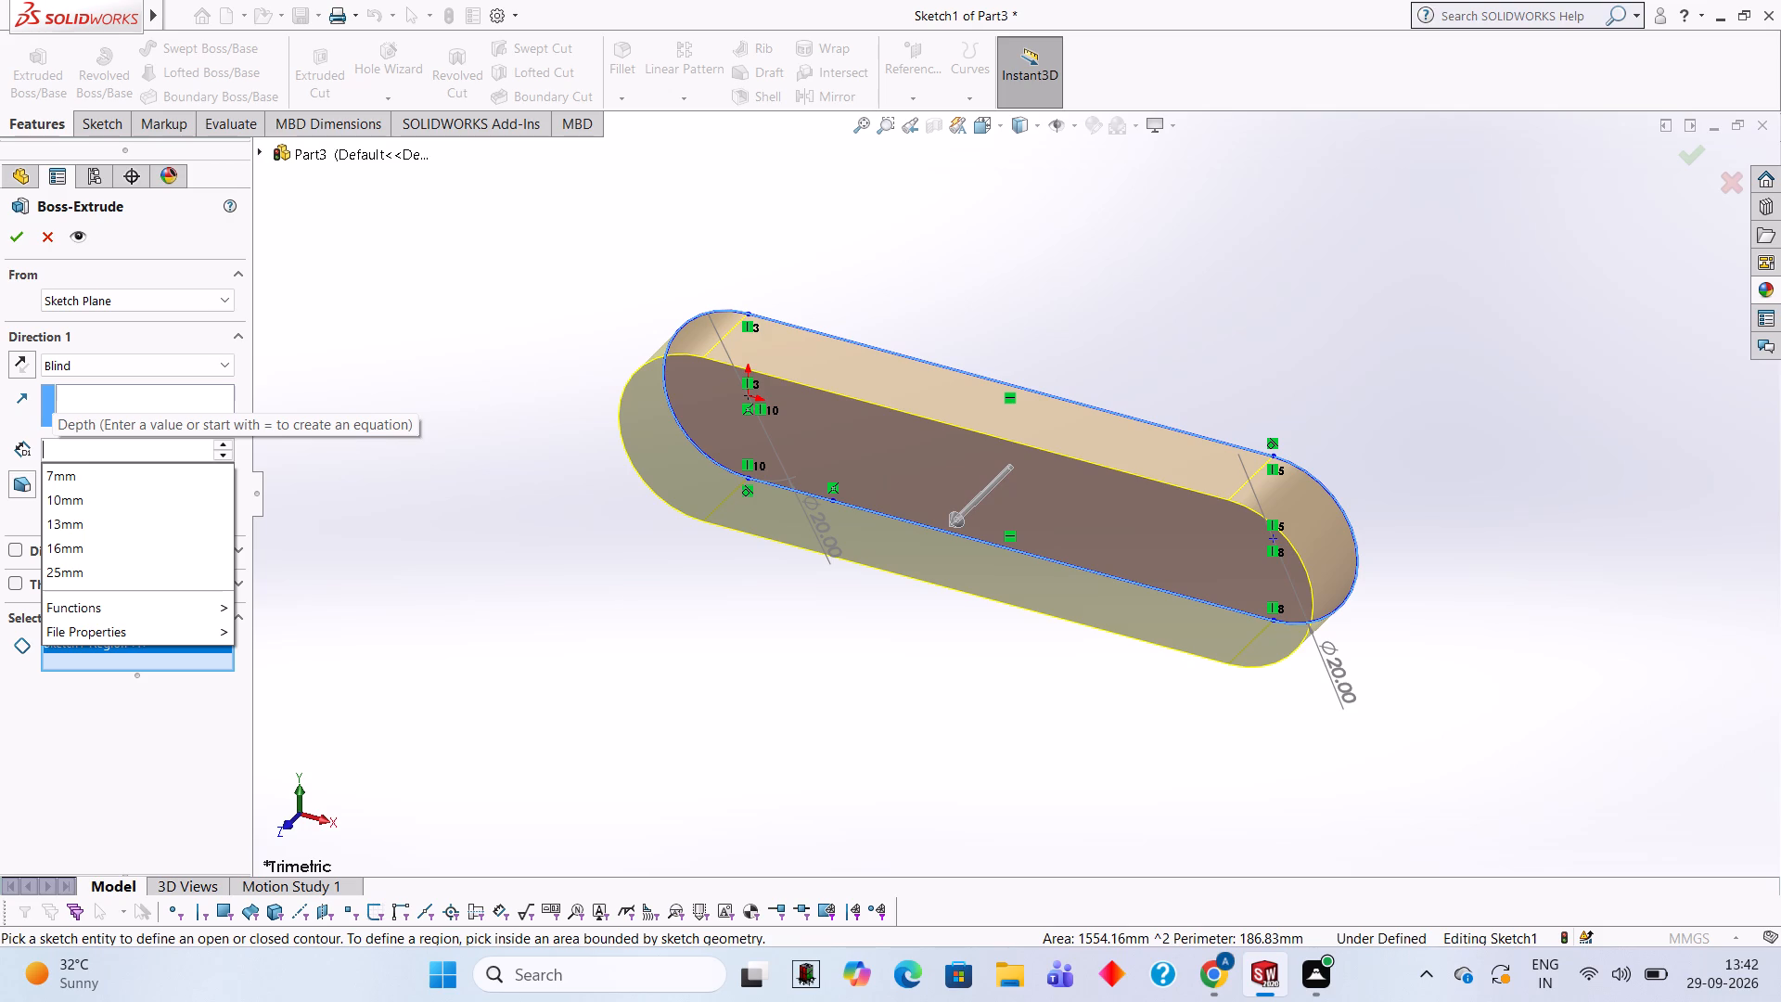
key(5)
key(Return)
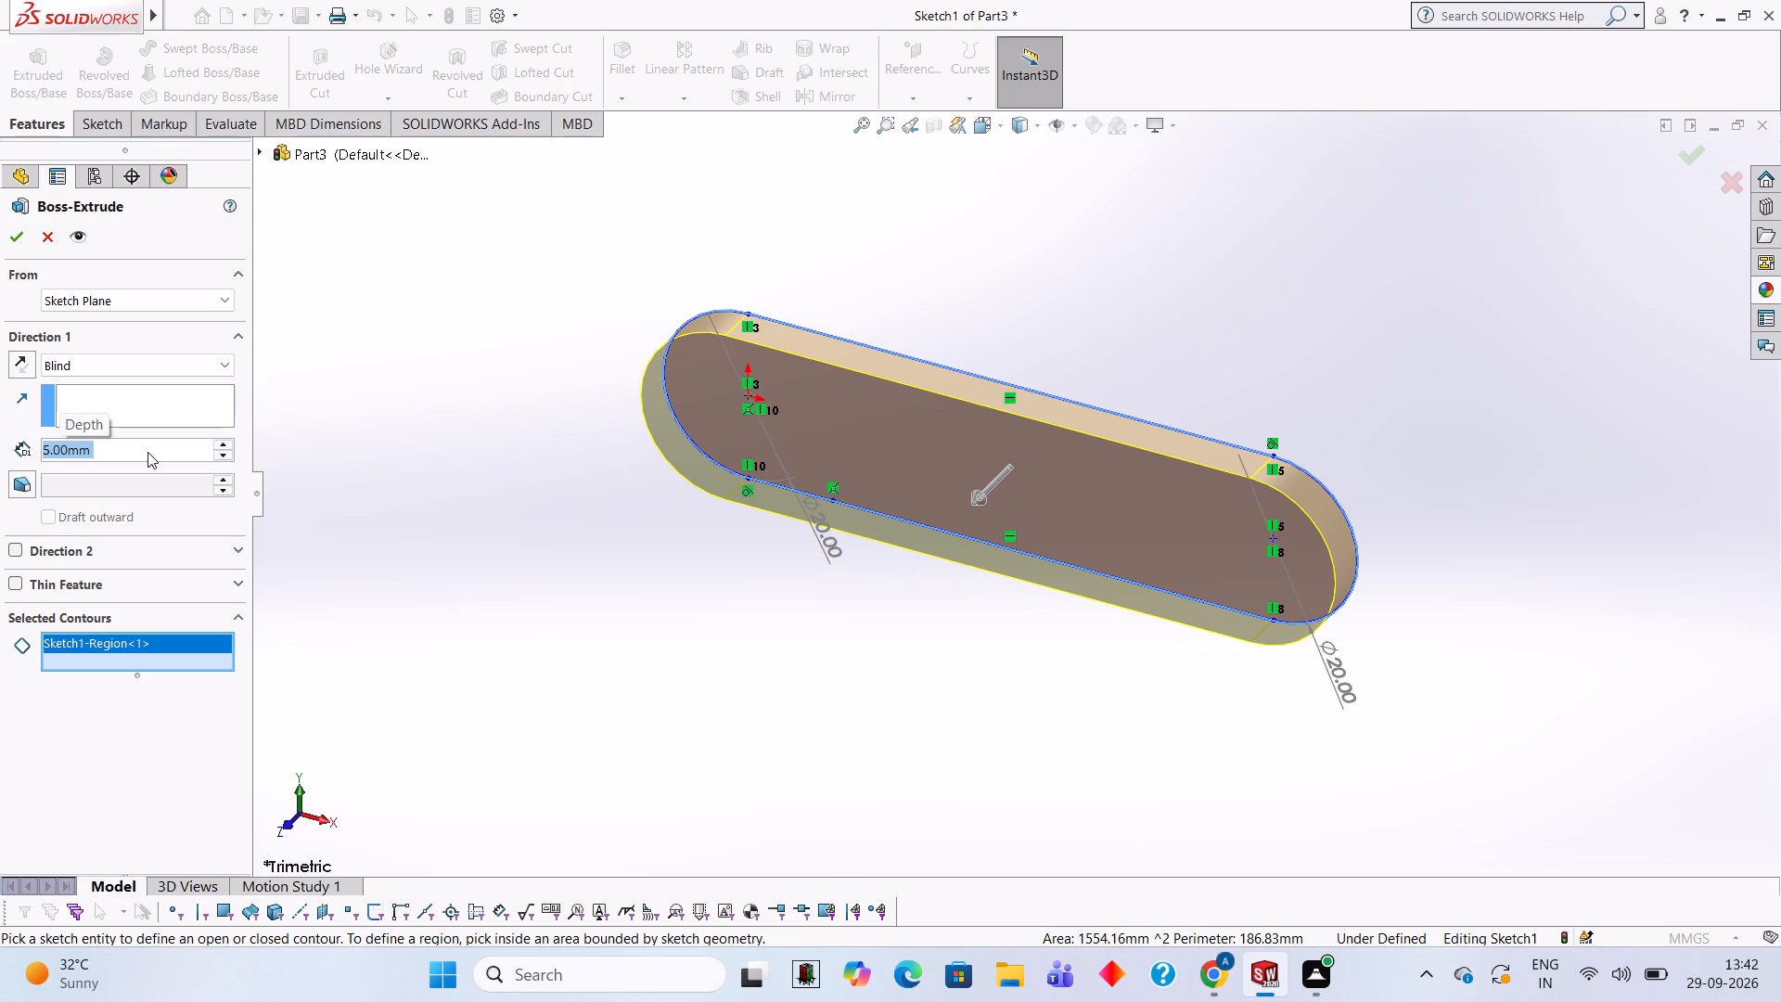
click(18, 233)
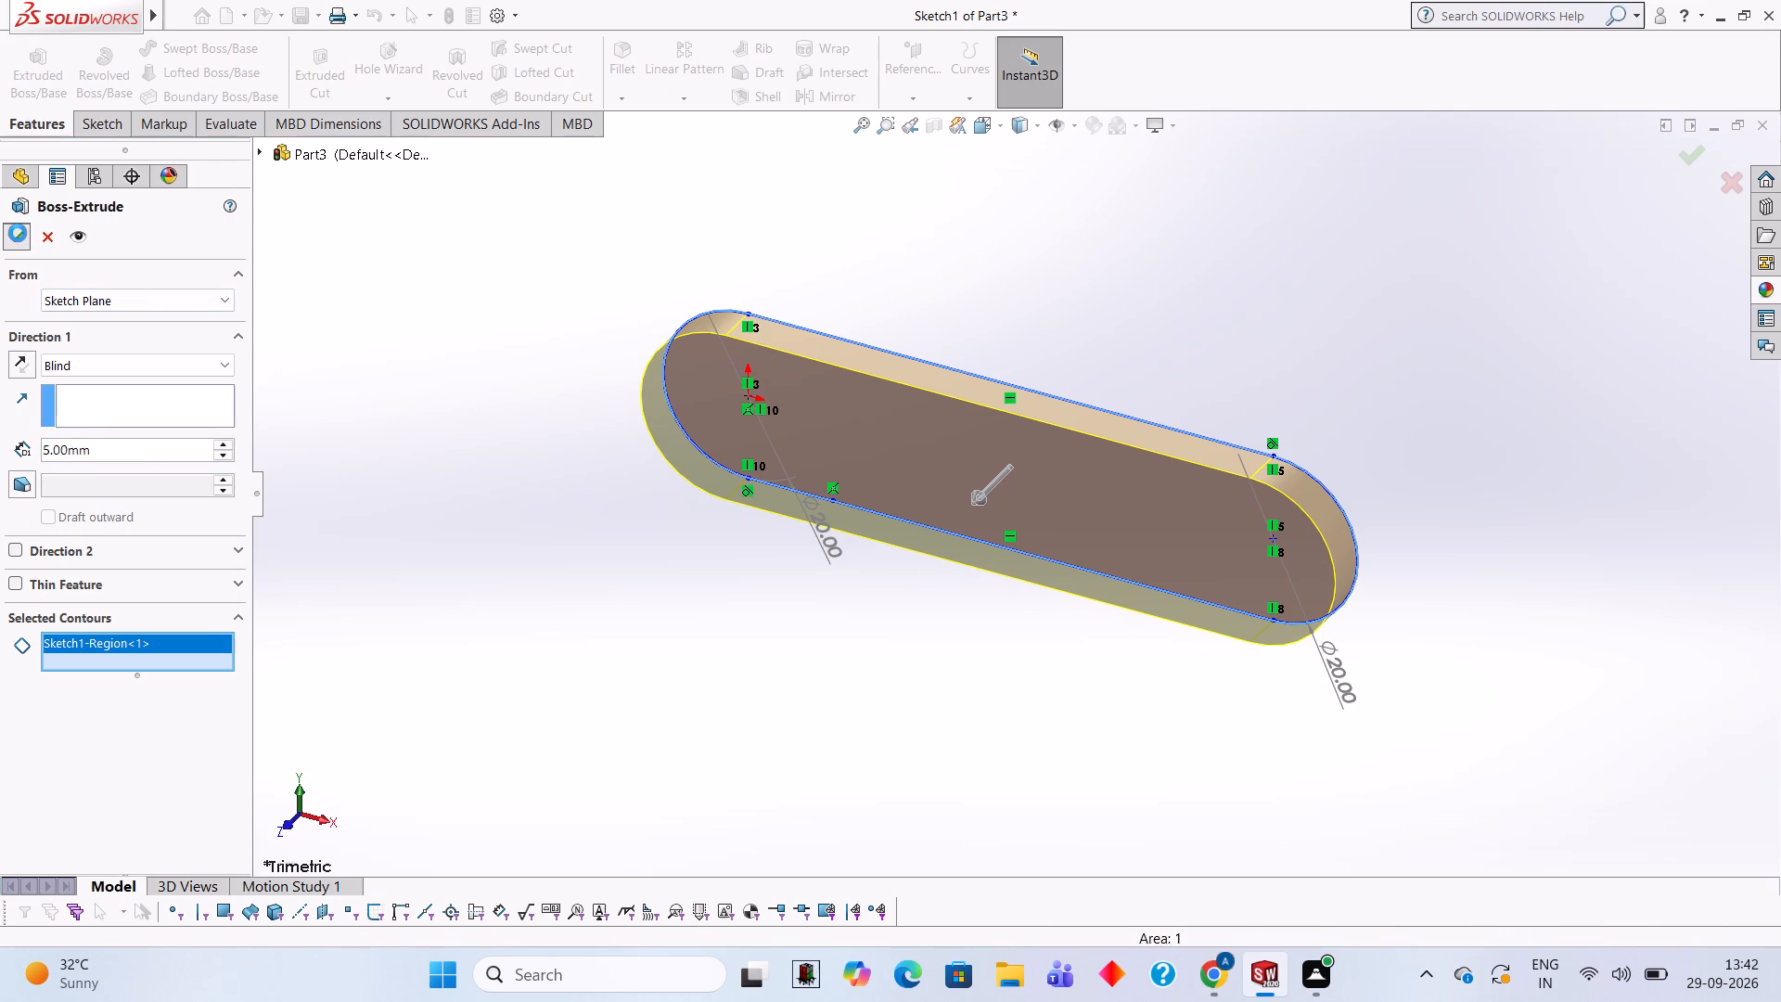
click(286, 308)
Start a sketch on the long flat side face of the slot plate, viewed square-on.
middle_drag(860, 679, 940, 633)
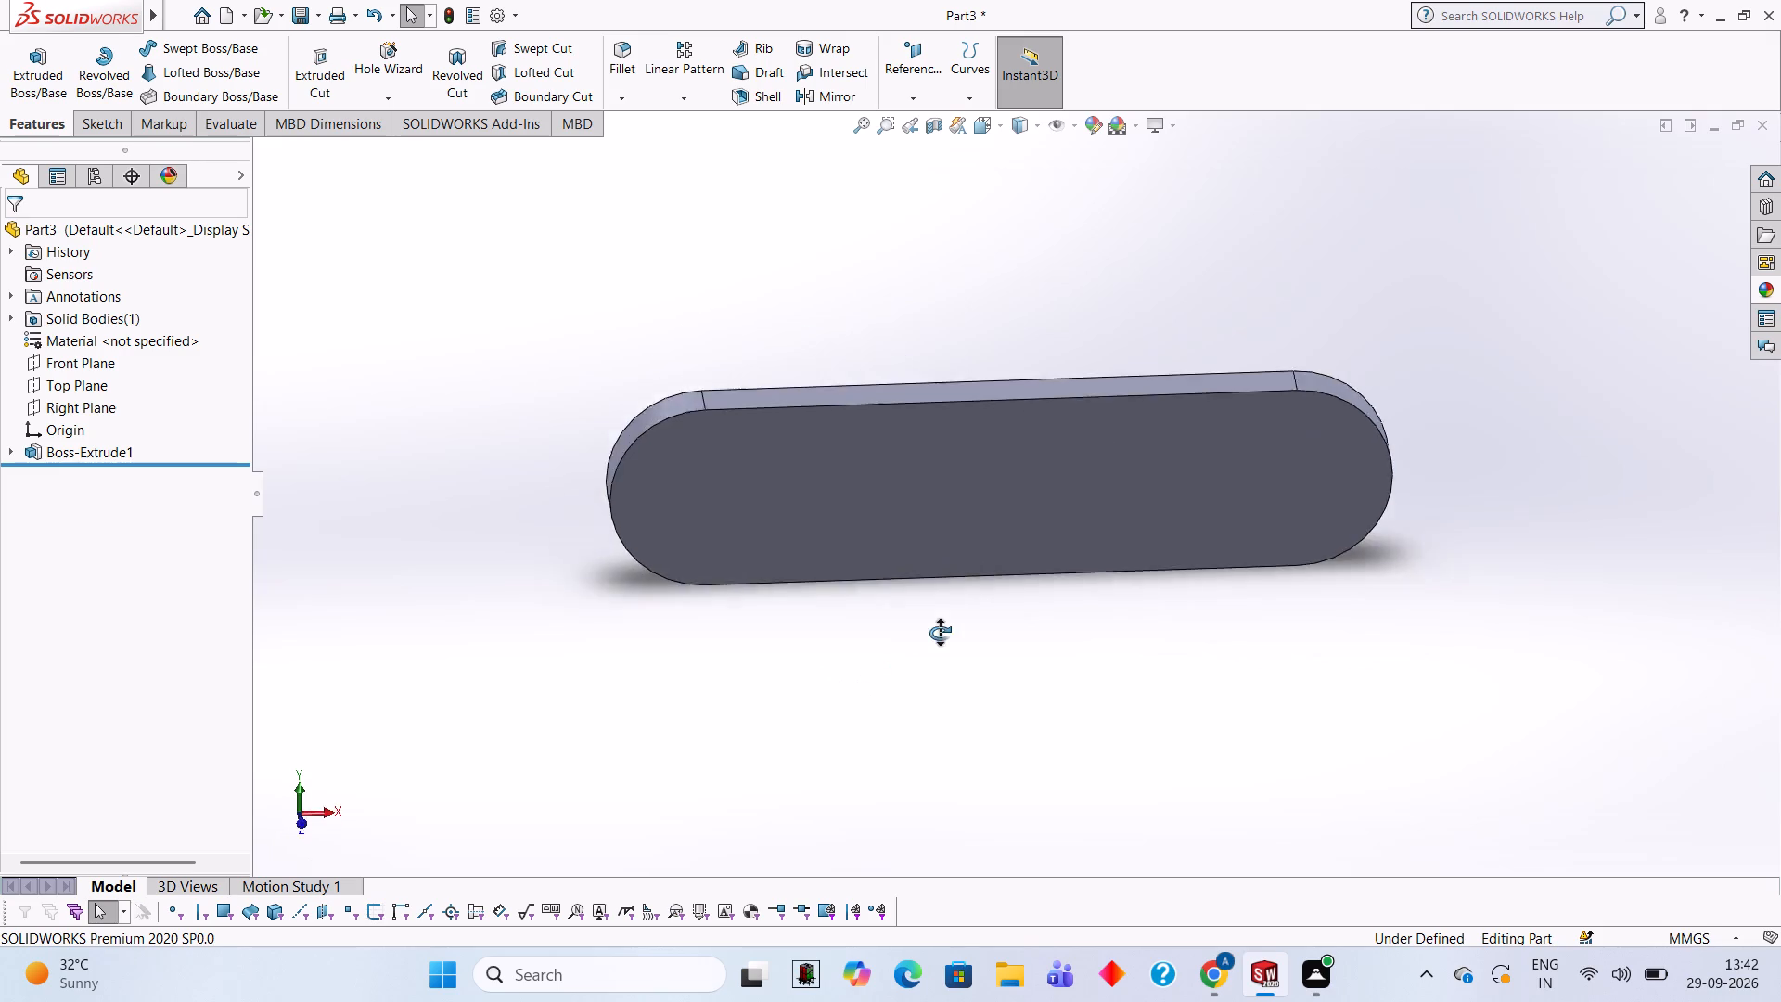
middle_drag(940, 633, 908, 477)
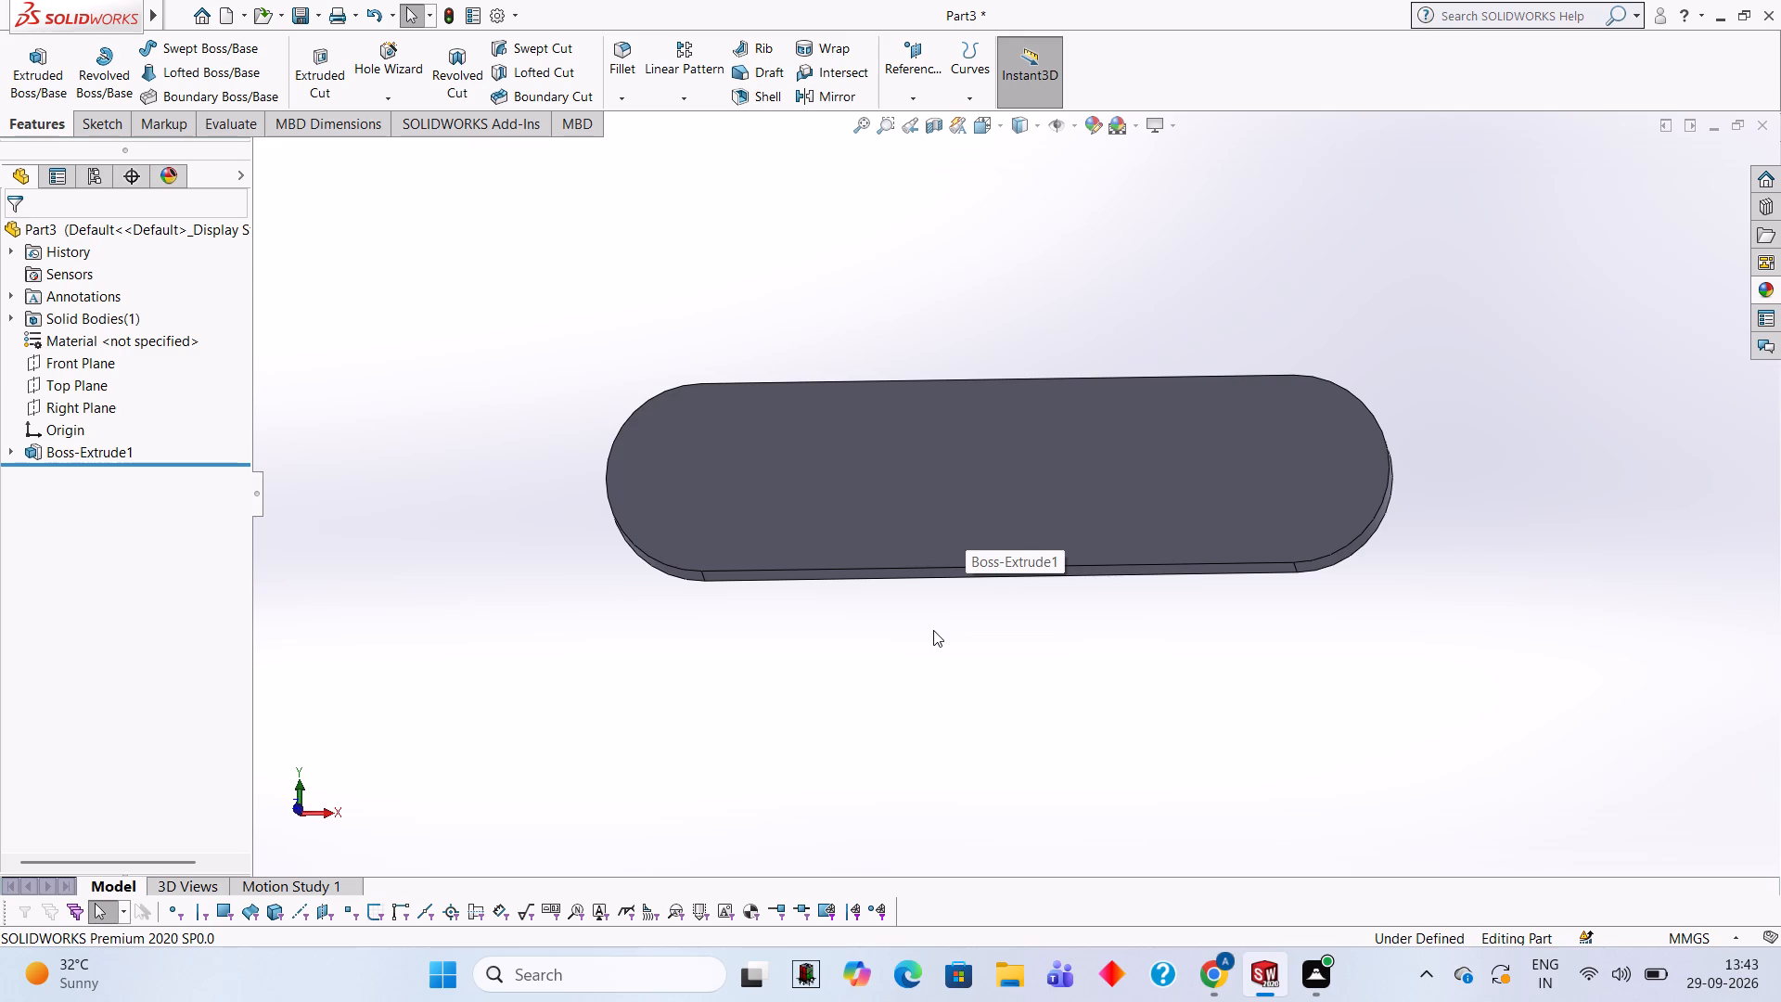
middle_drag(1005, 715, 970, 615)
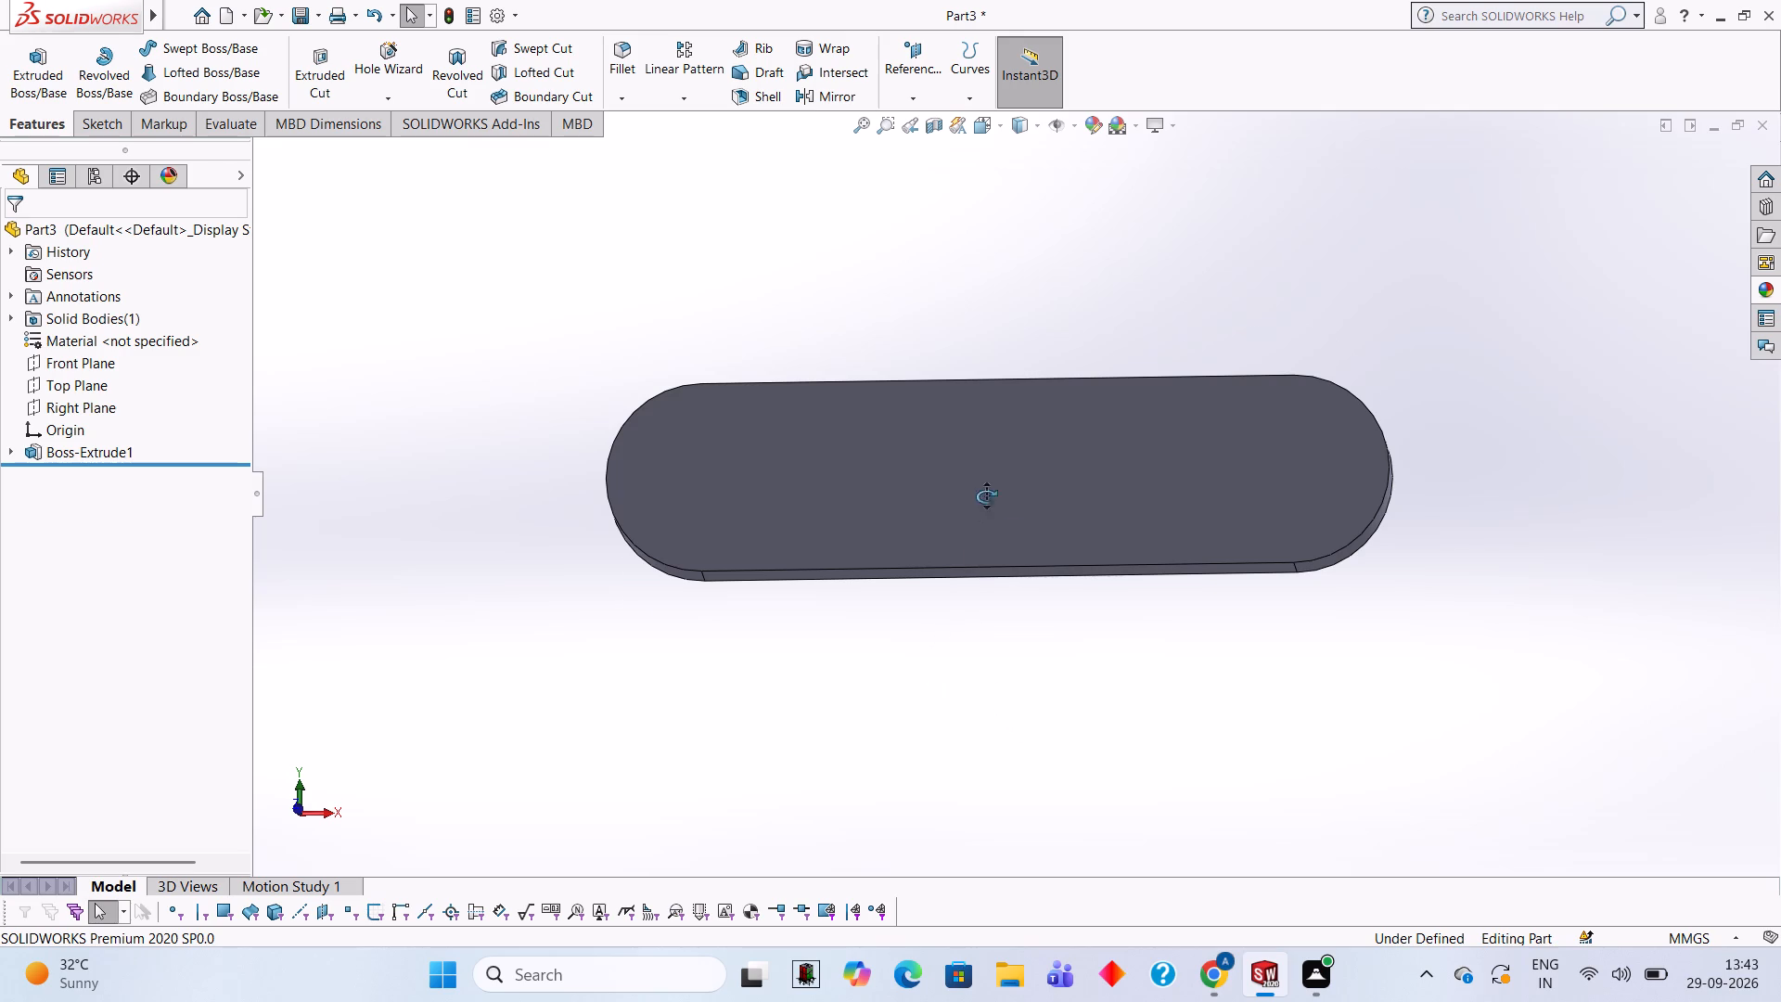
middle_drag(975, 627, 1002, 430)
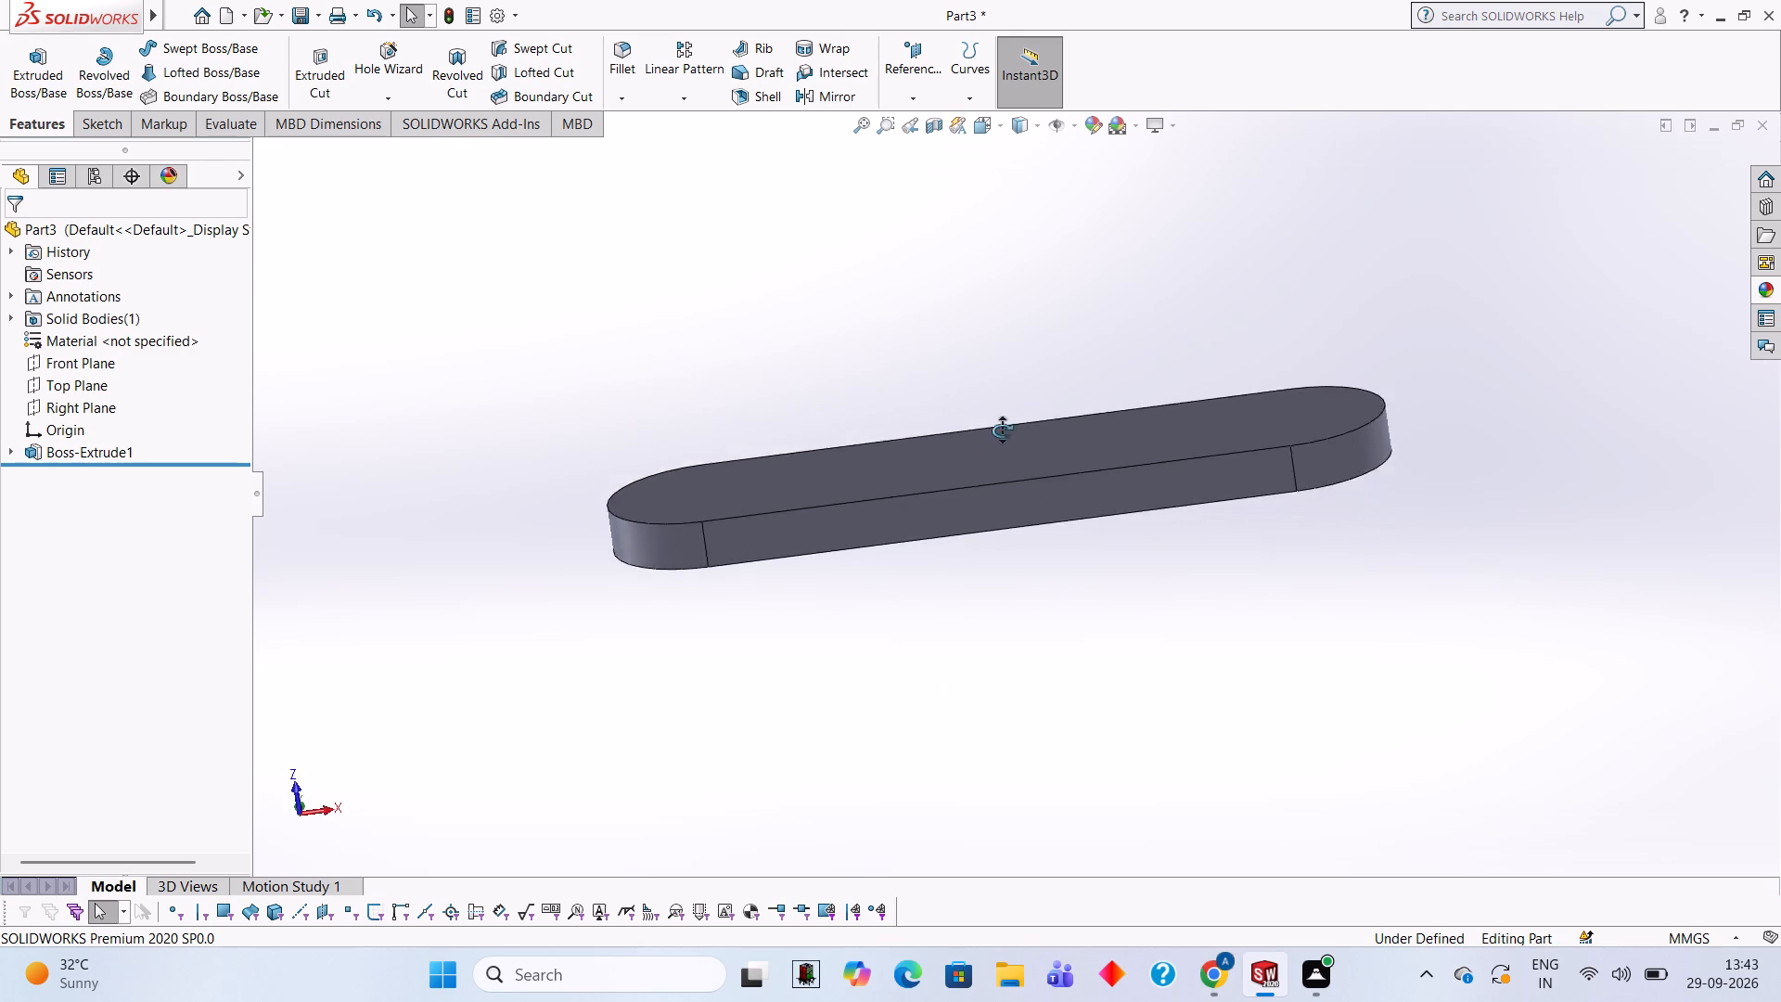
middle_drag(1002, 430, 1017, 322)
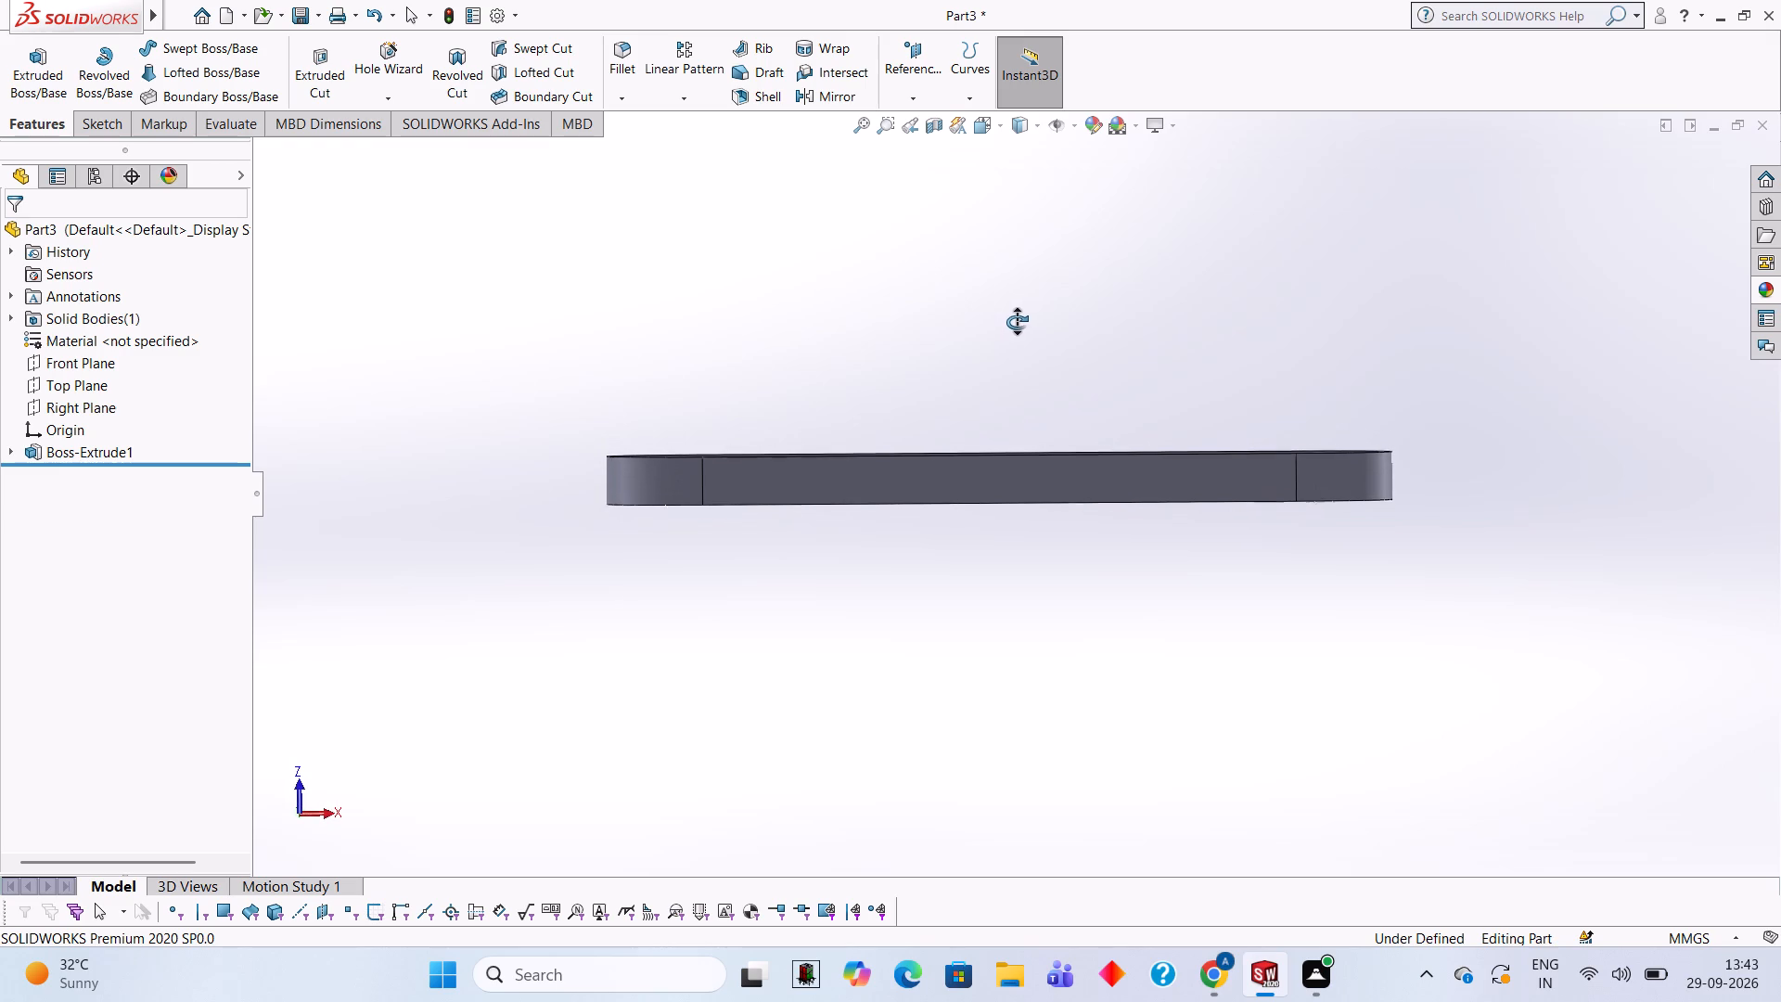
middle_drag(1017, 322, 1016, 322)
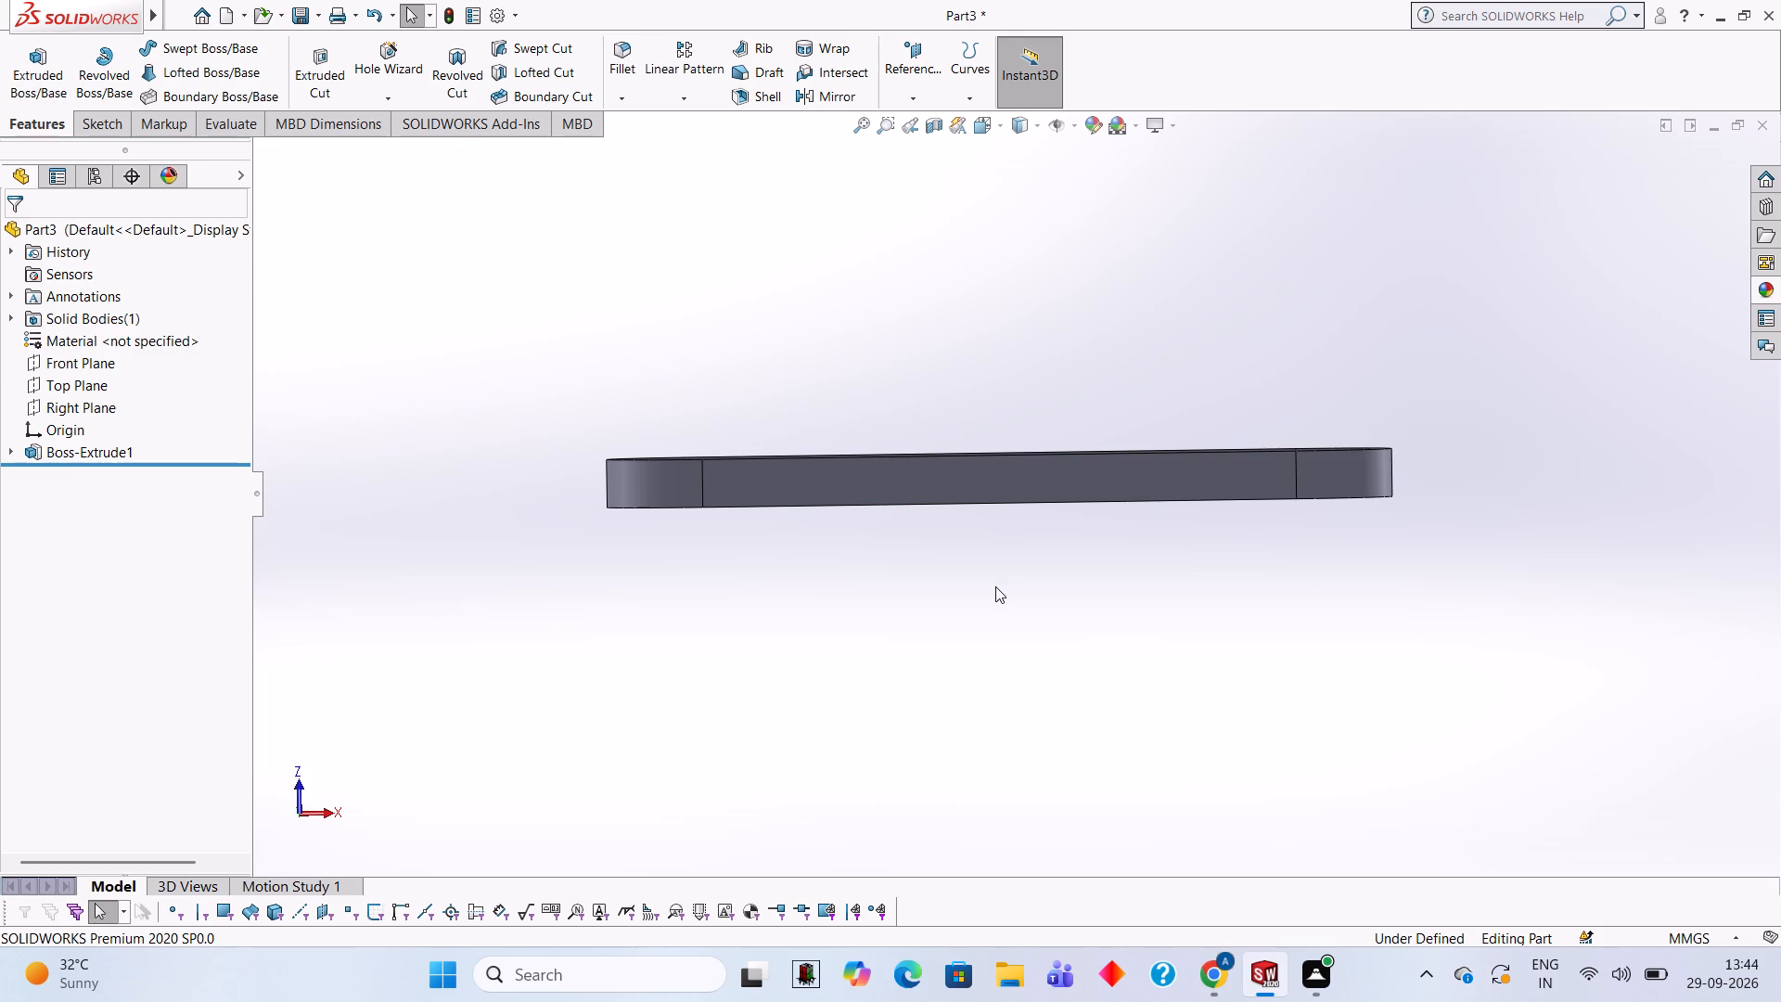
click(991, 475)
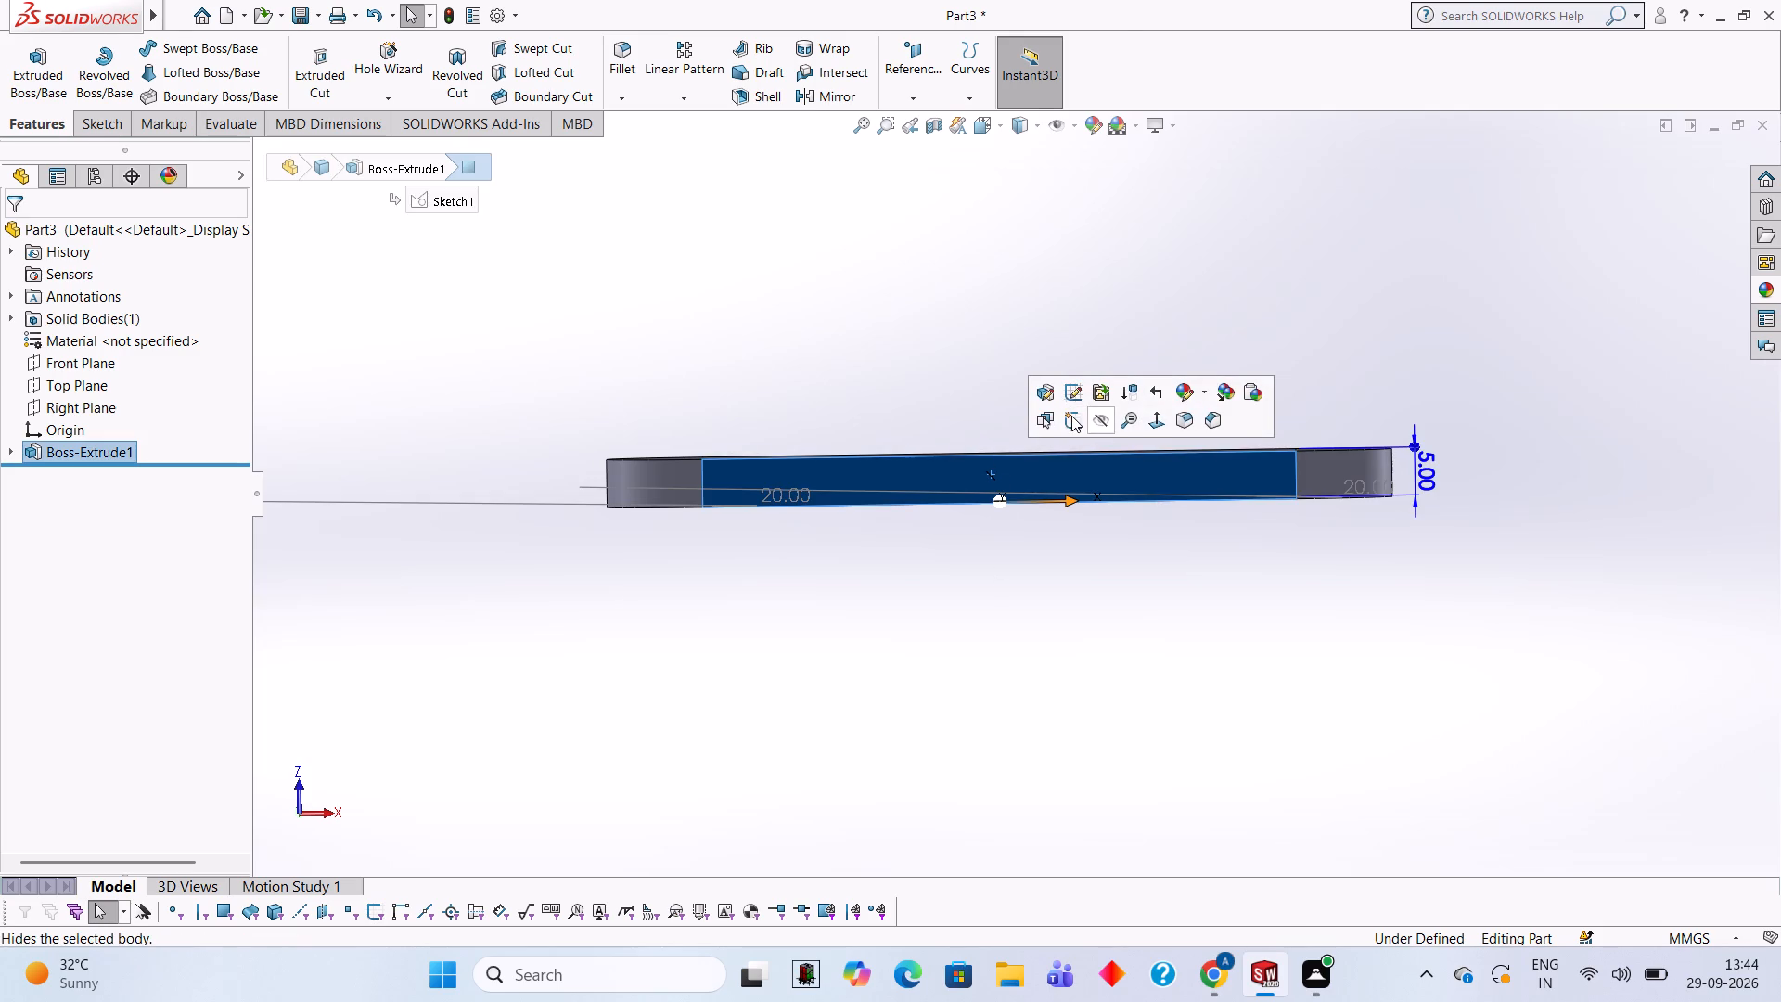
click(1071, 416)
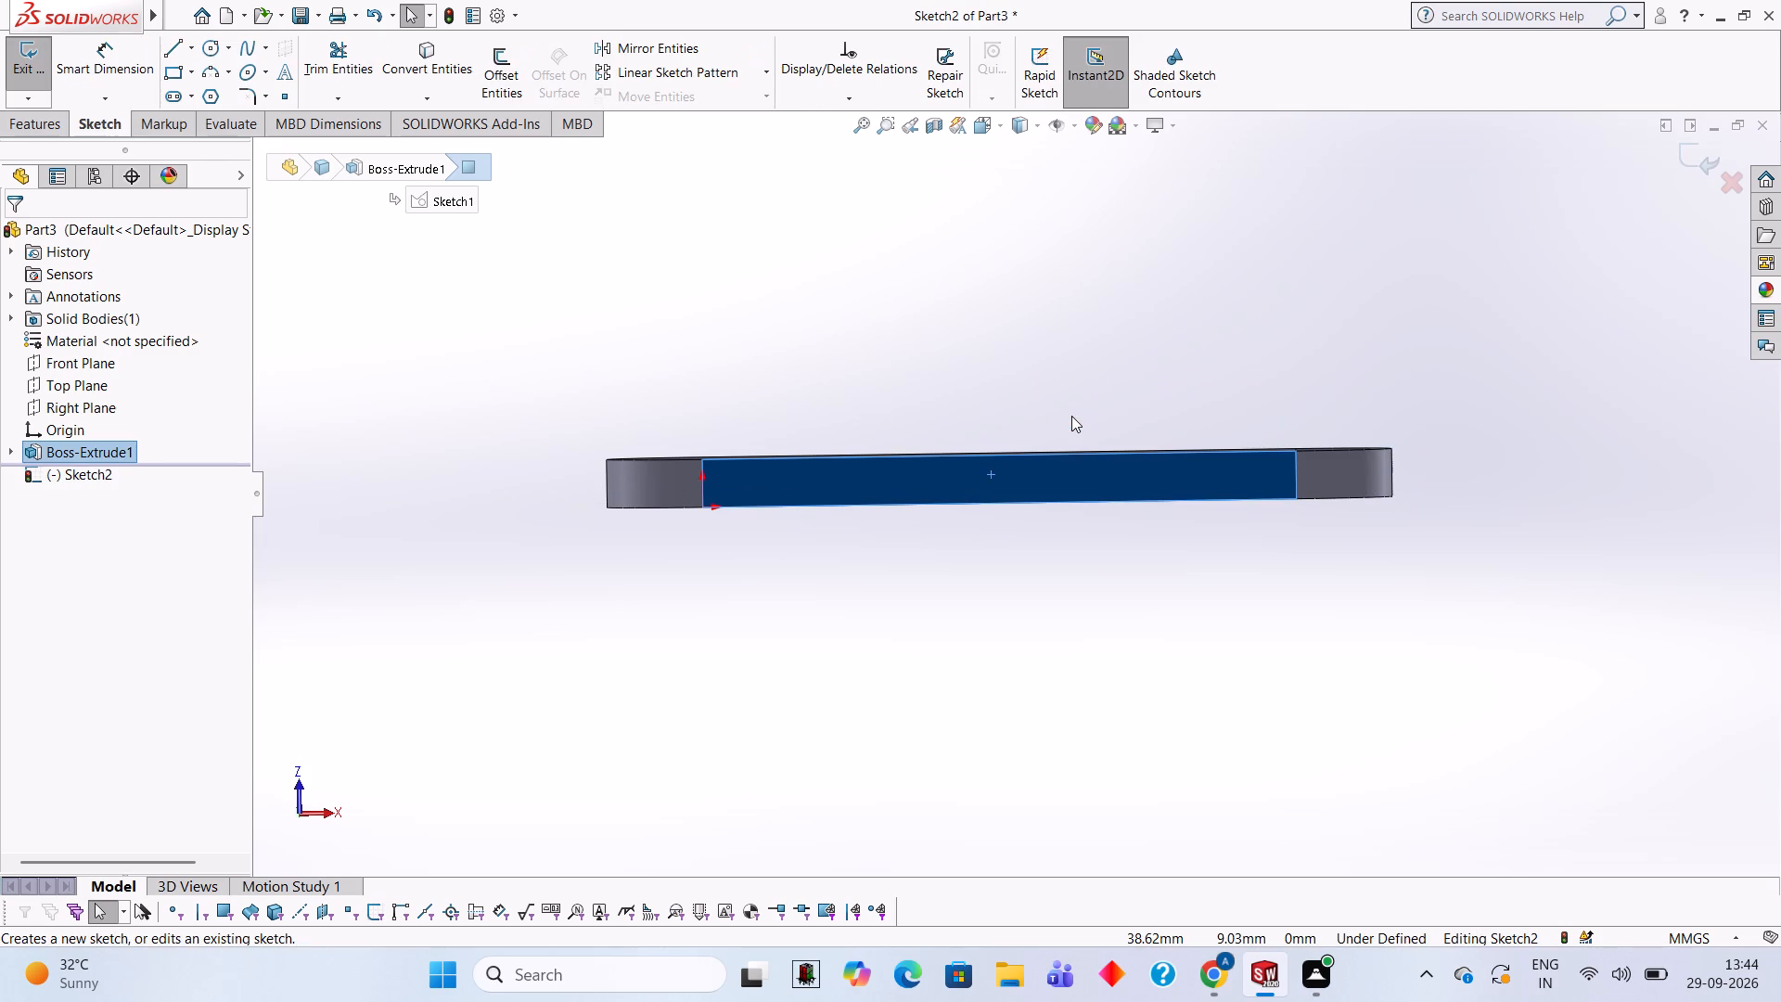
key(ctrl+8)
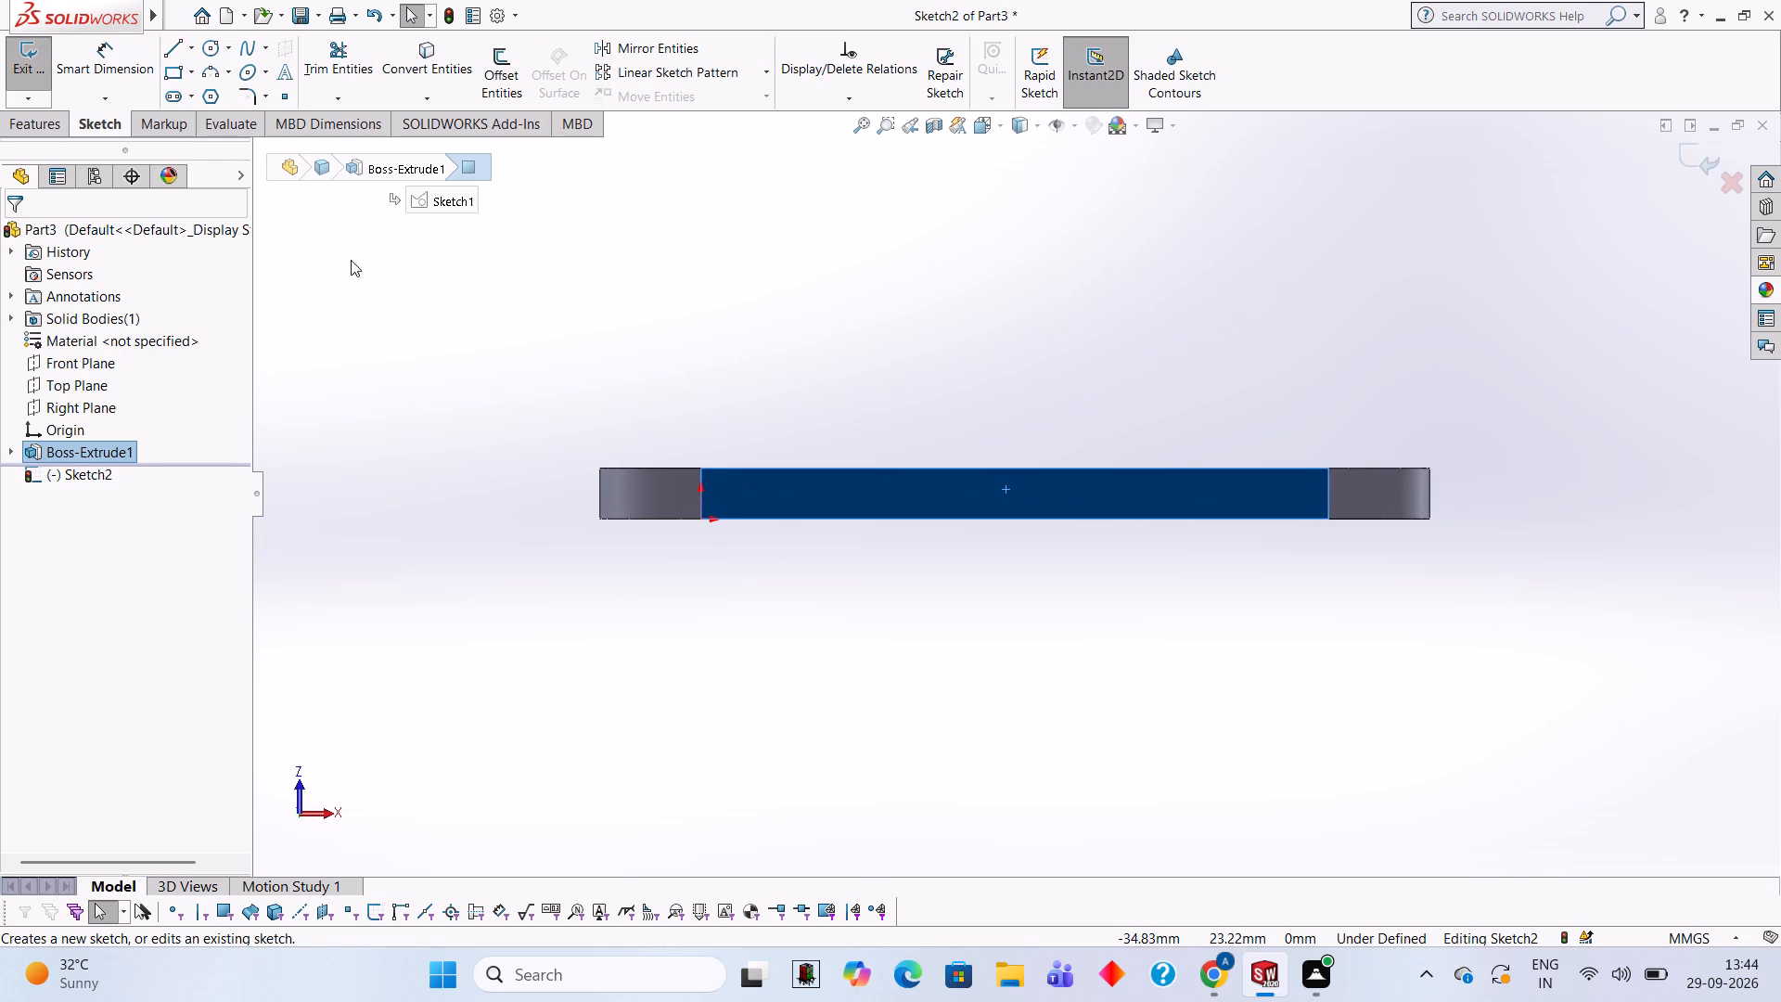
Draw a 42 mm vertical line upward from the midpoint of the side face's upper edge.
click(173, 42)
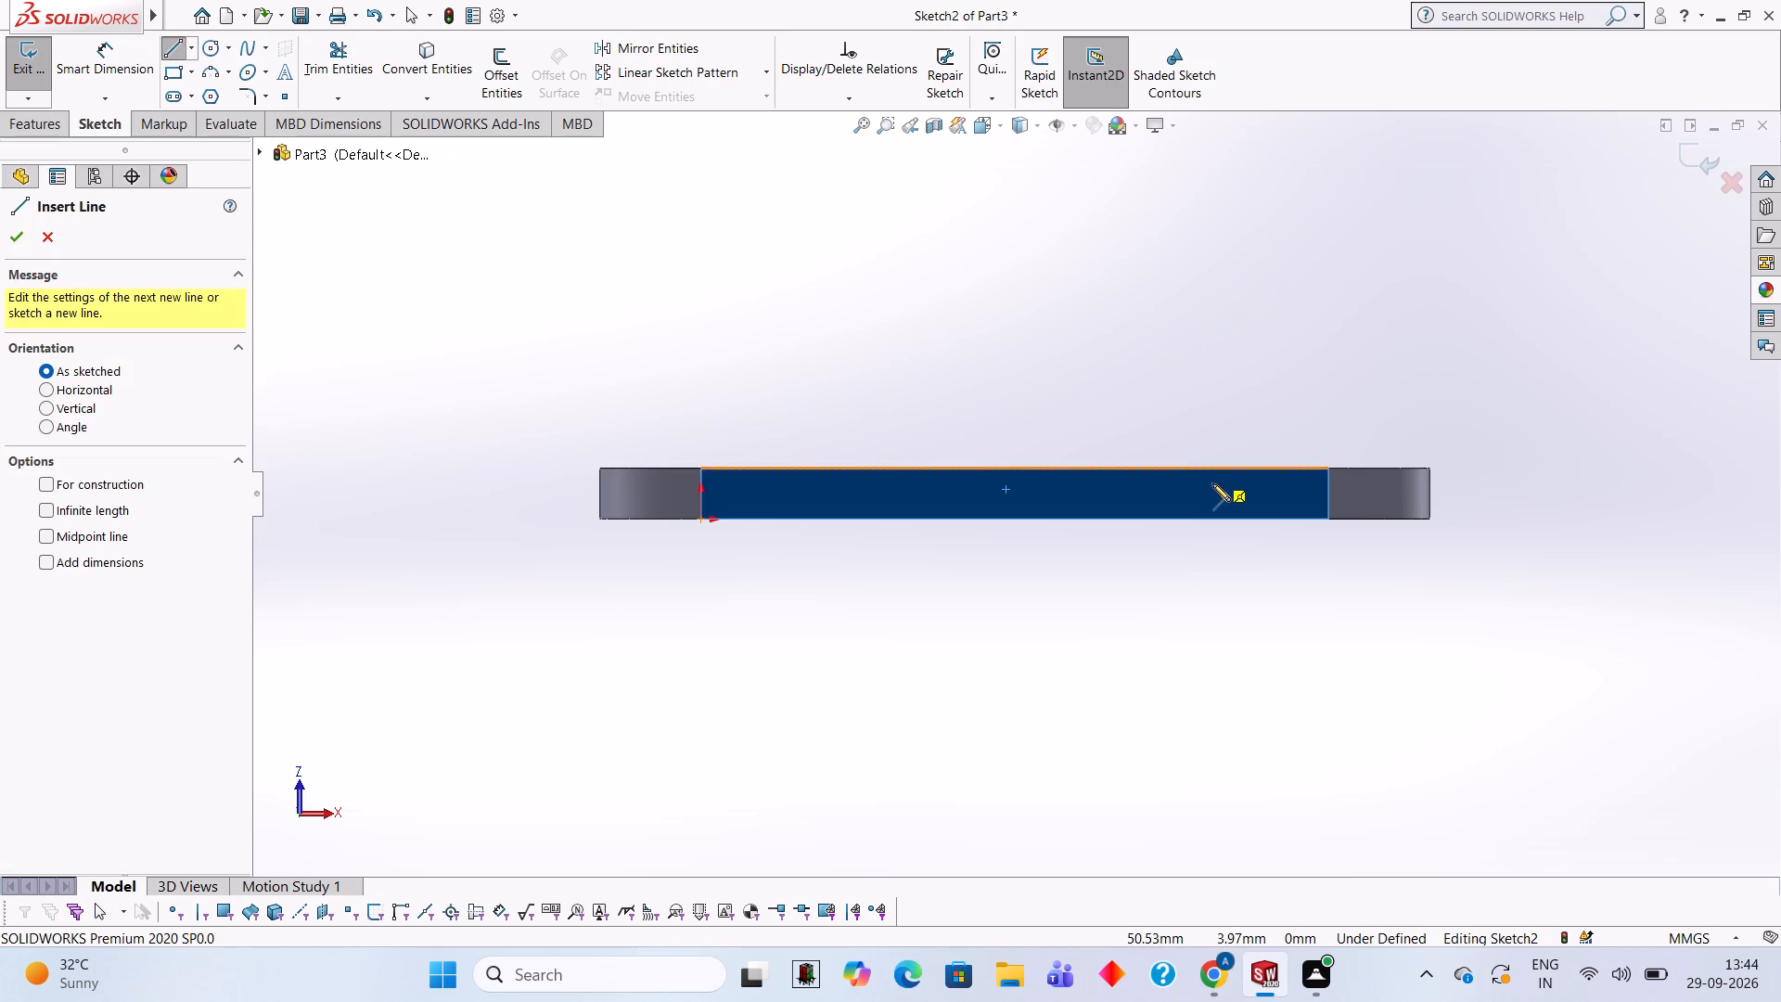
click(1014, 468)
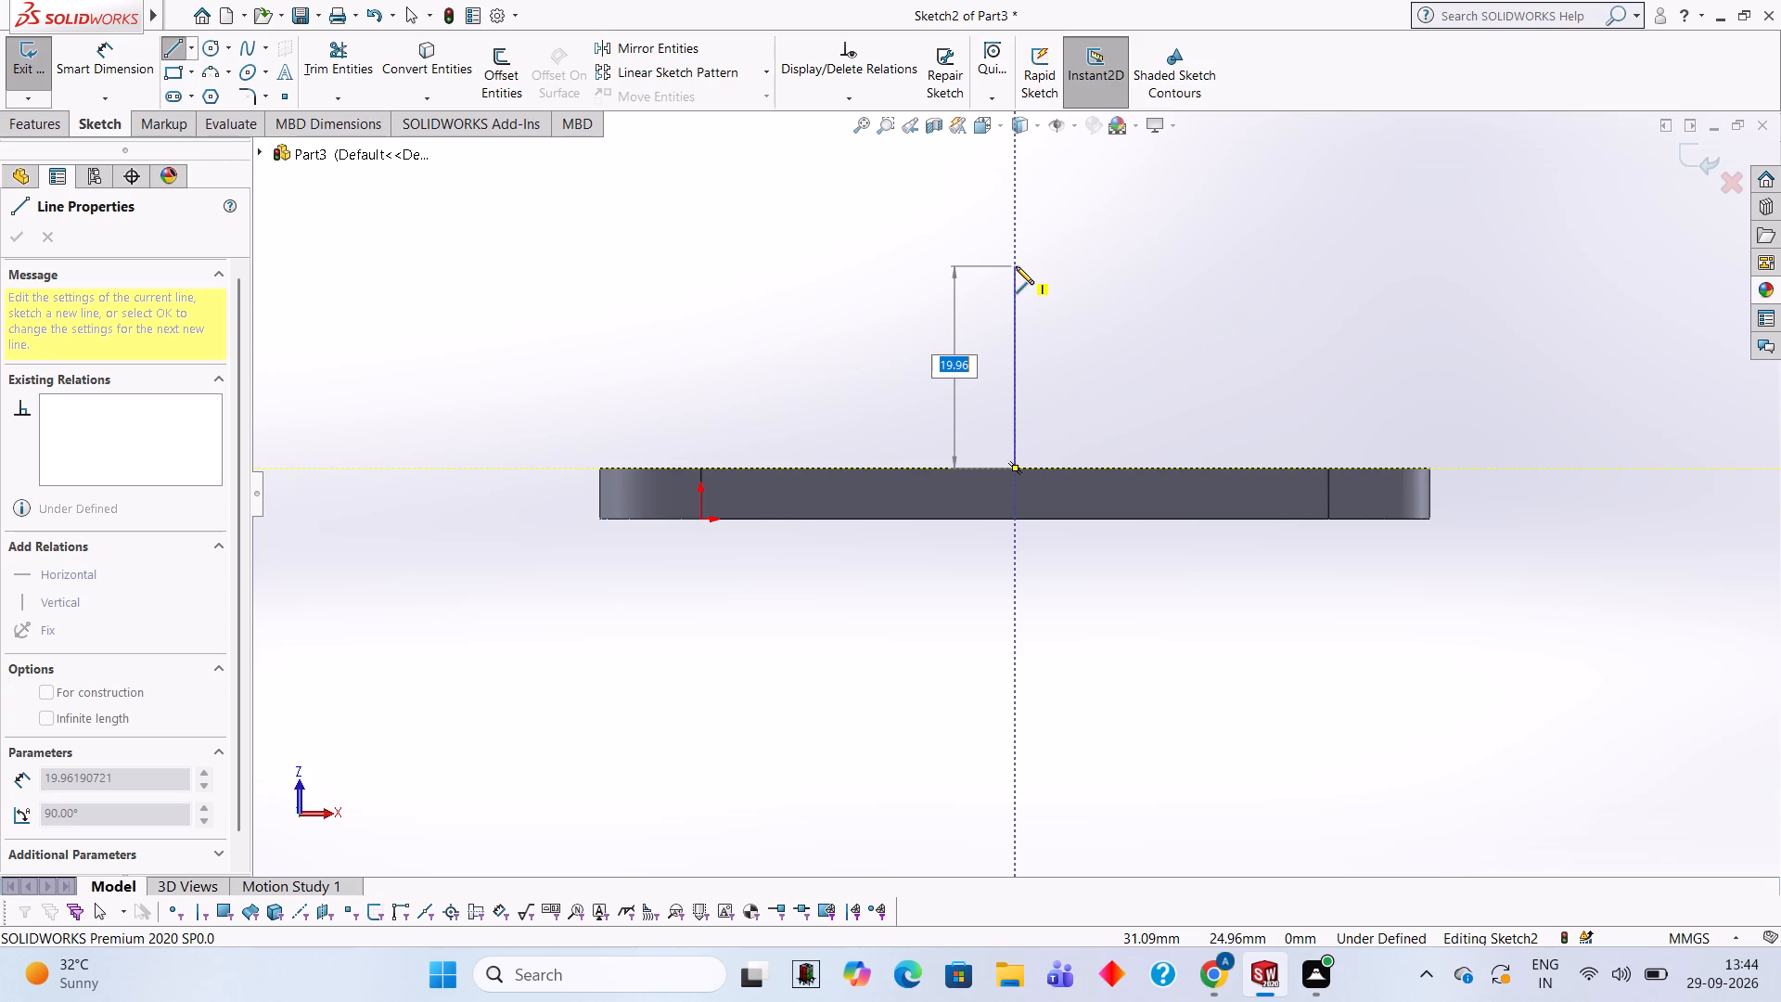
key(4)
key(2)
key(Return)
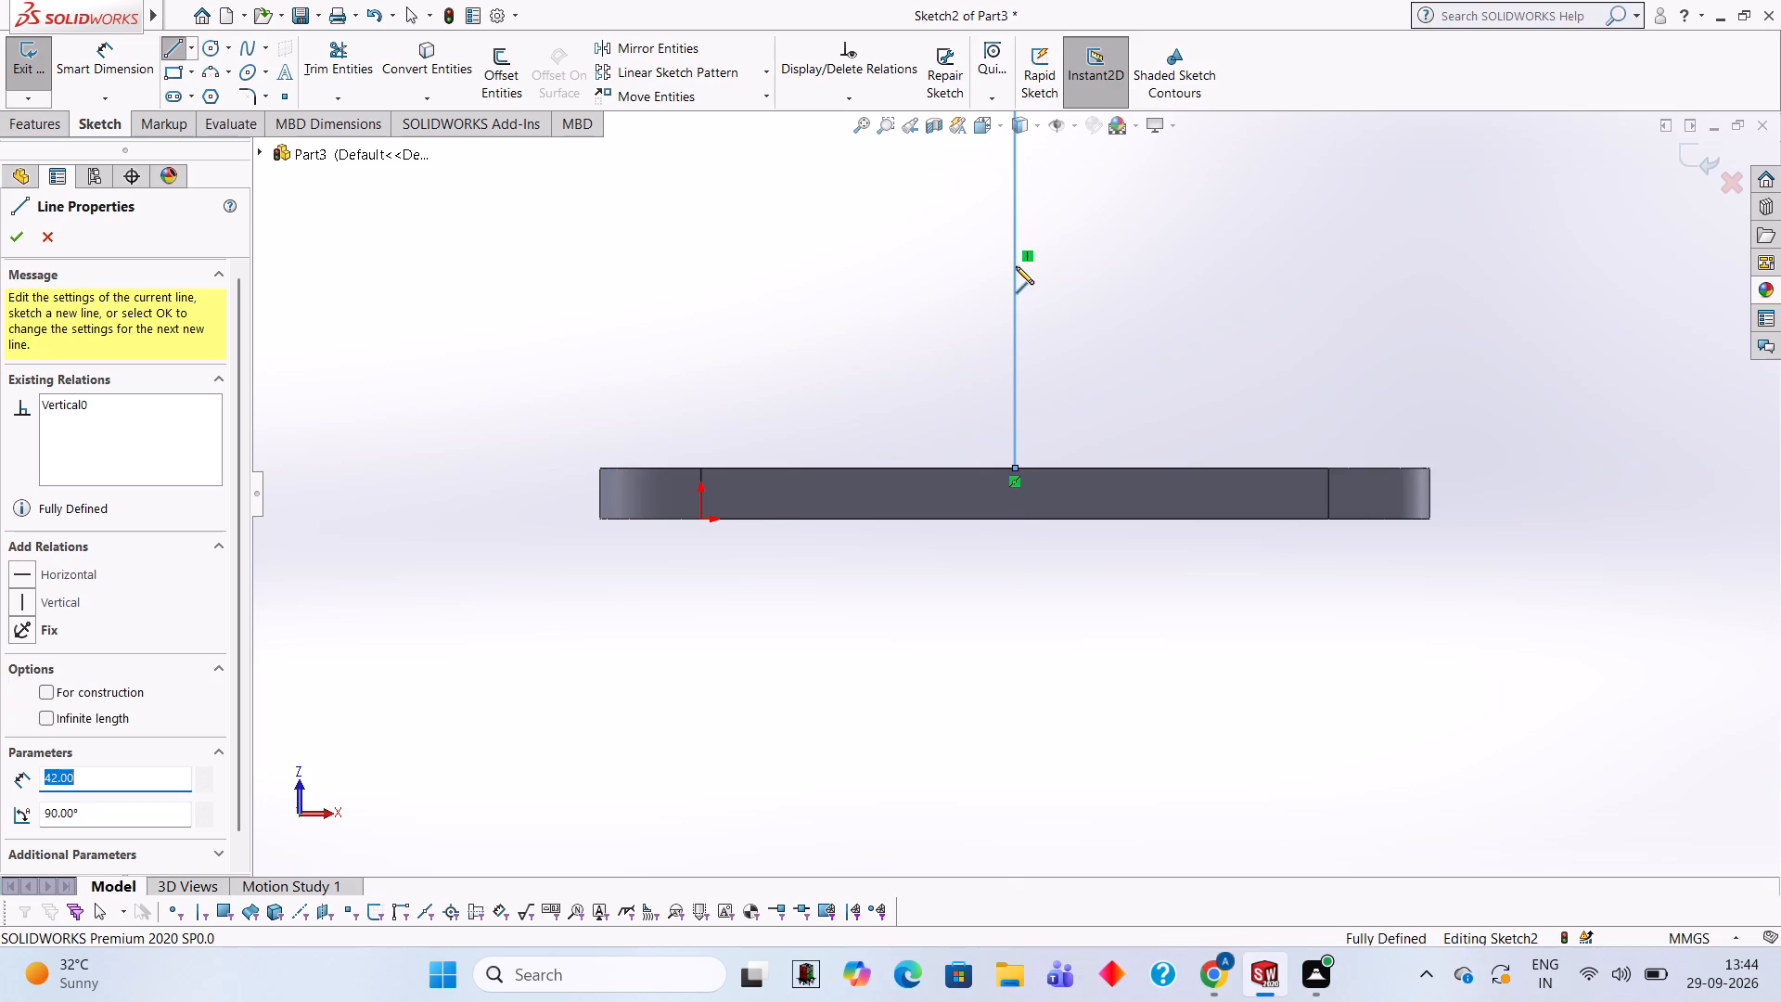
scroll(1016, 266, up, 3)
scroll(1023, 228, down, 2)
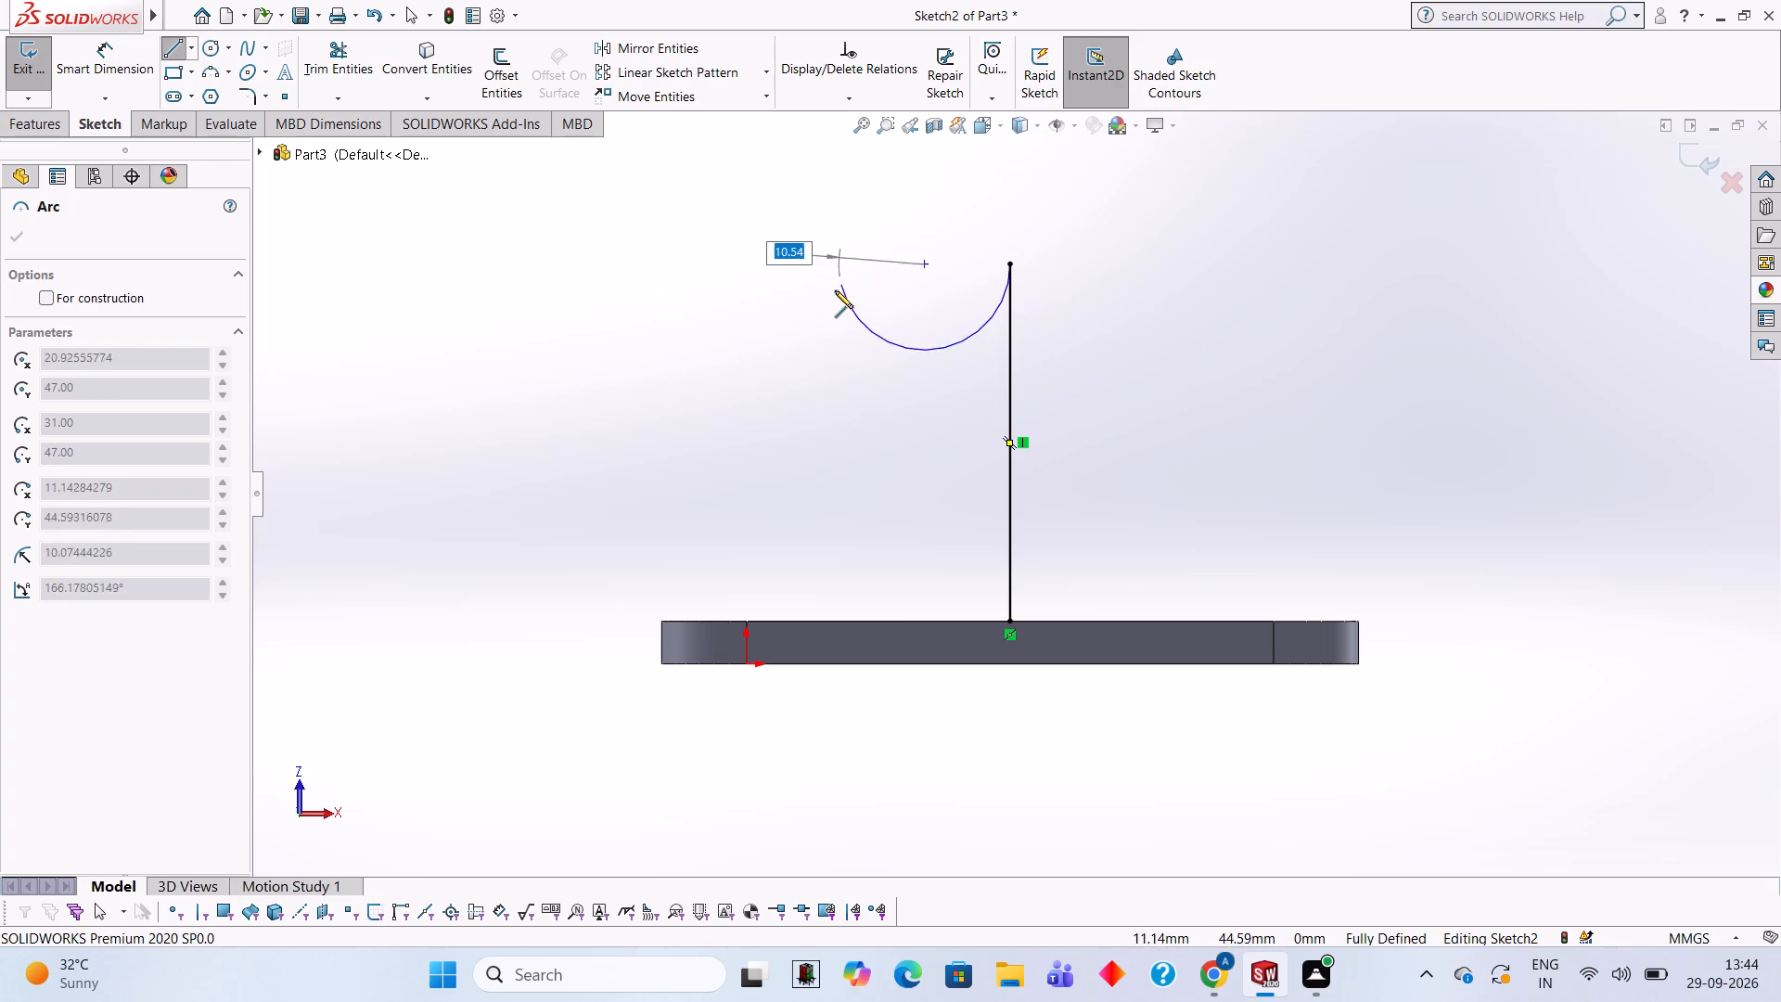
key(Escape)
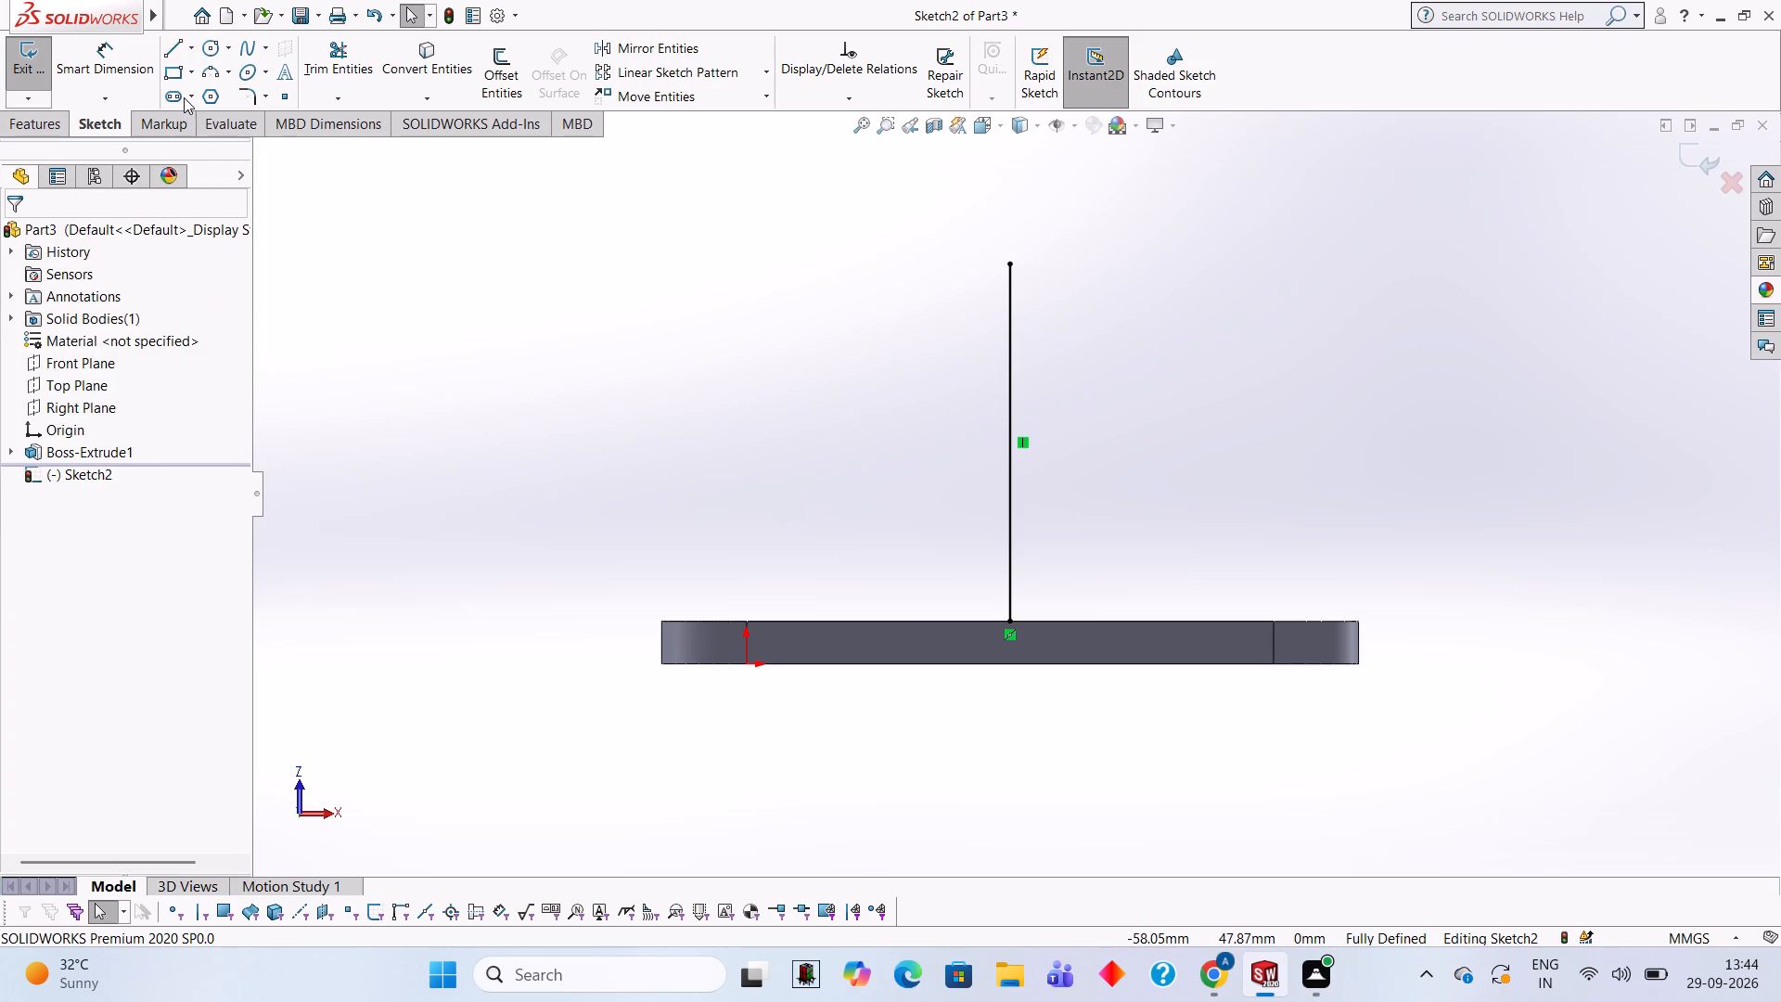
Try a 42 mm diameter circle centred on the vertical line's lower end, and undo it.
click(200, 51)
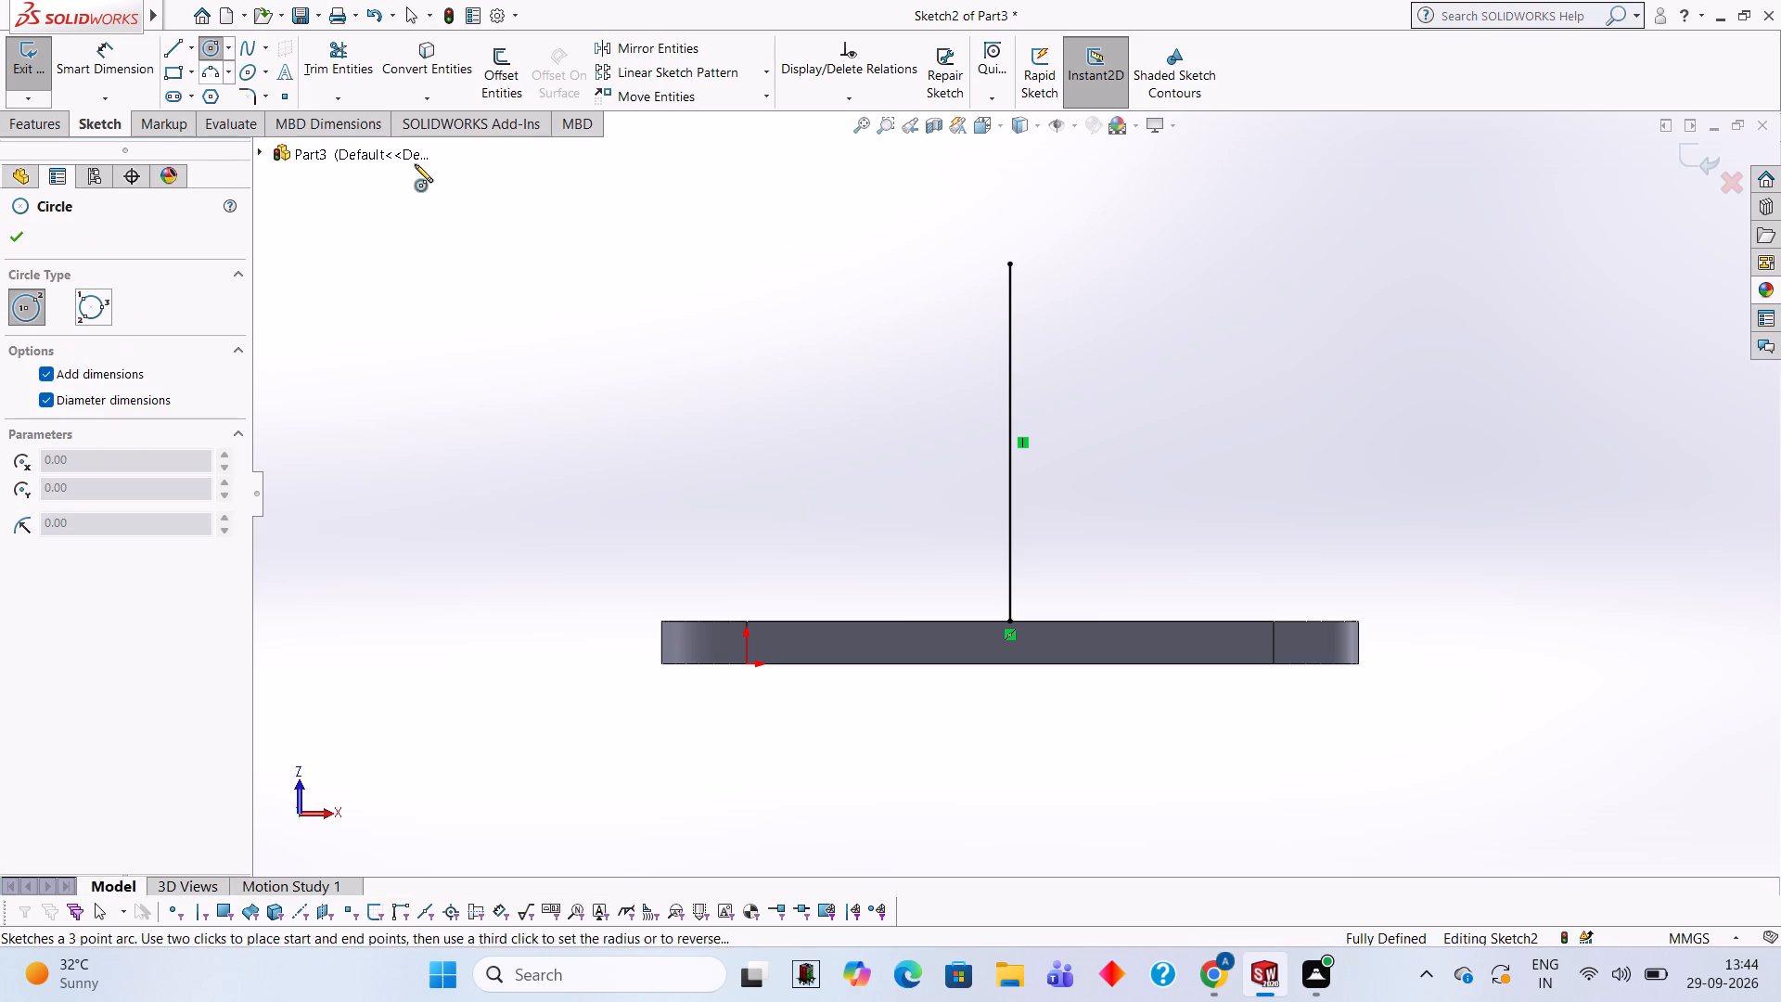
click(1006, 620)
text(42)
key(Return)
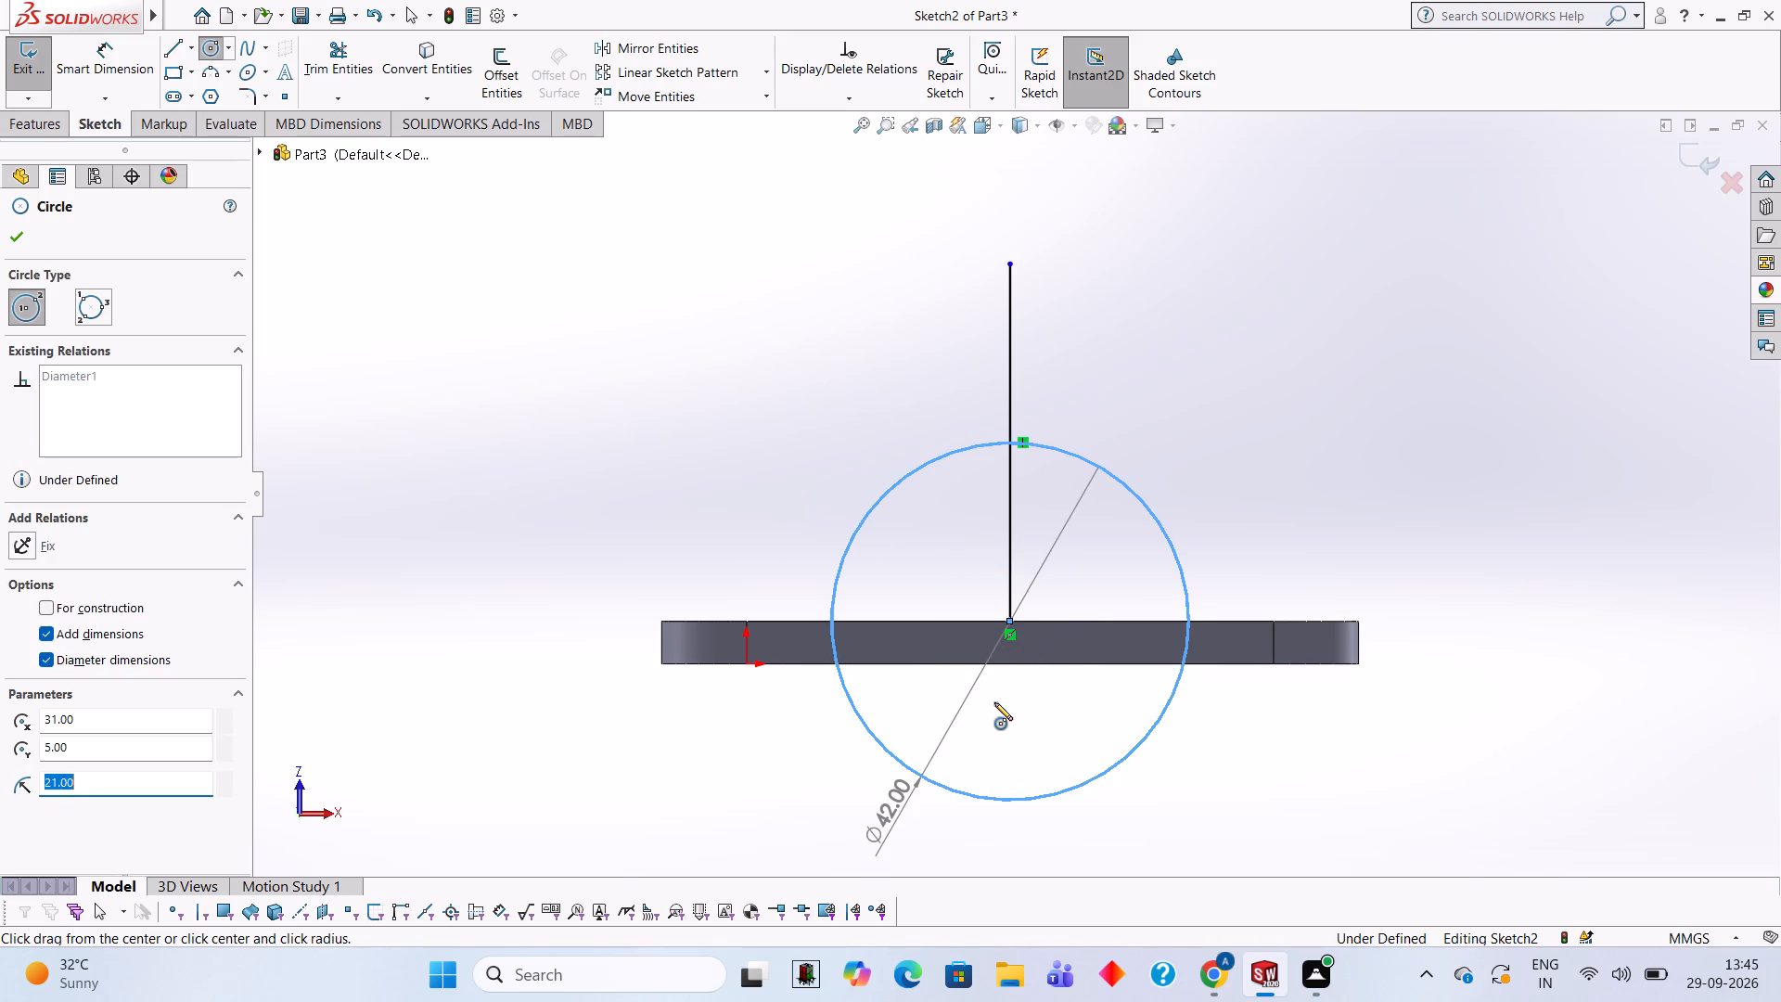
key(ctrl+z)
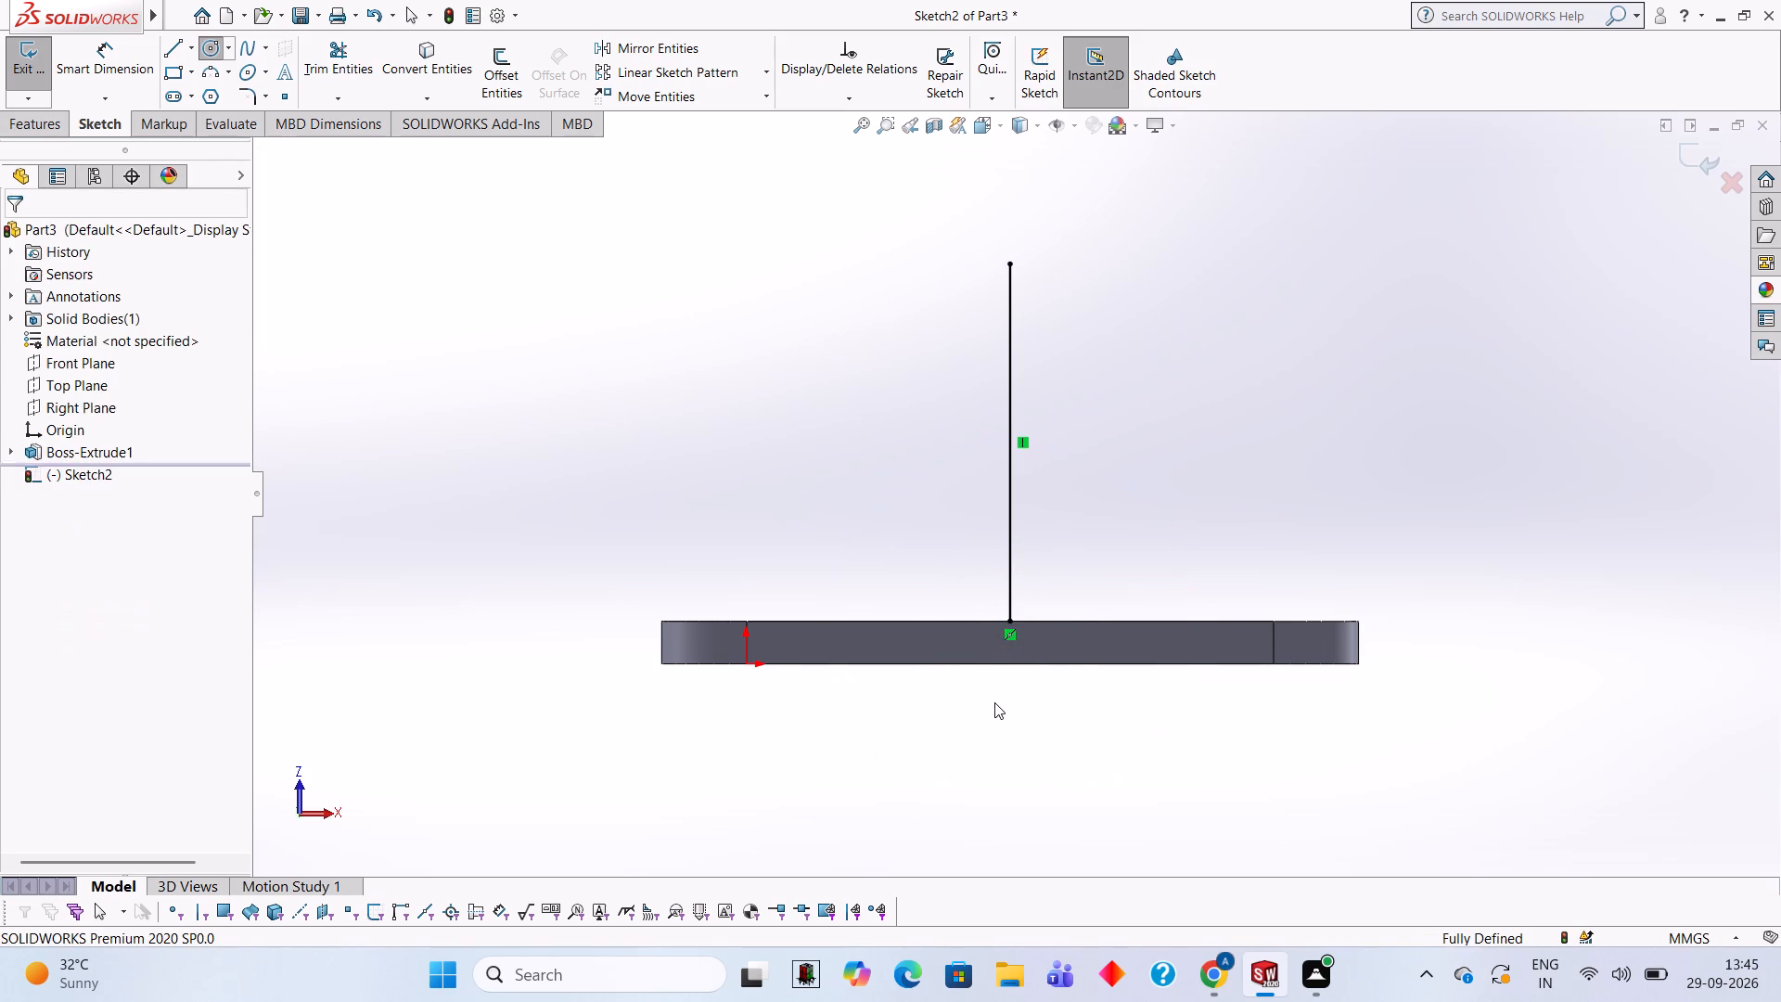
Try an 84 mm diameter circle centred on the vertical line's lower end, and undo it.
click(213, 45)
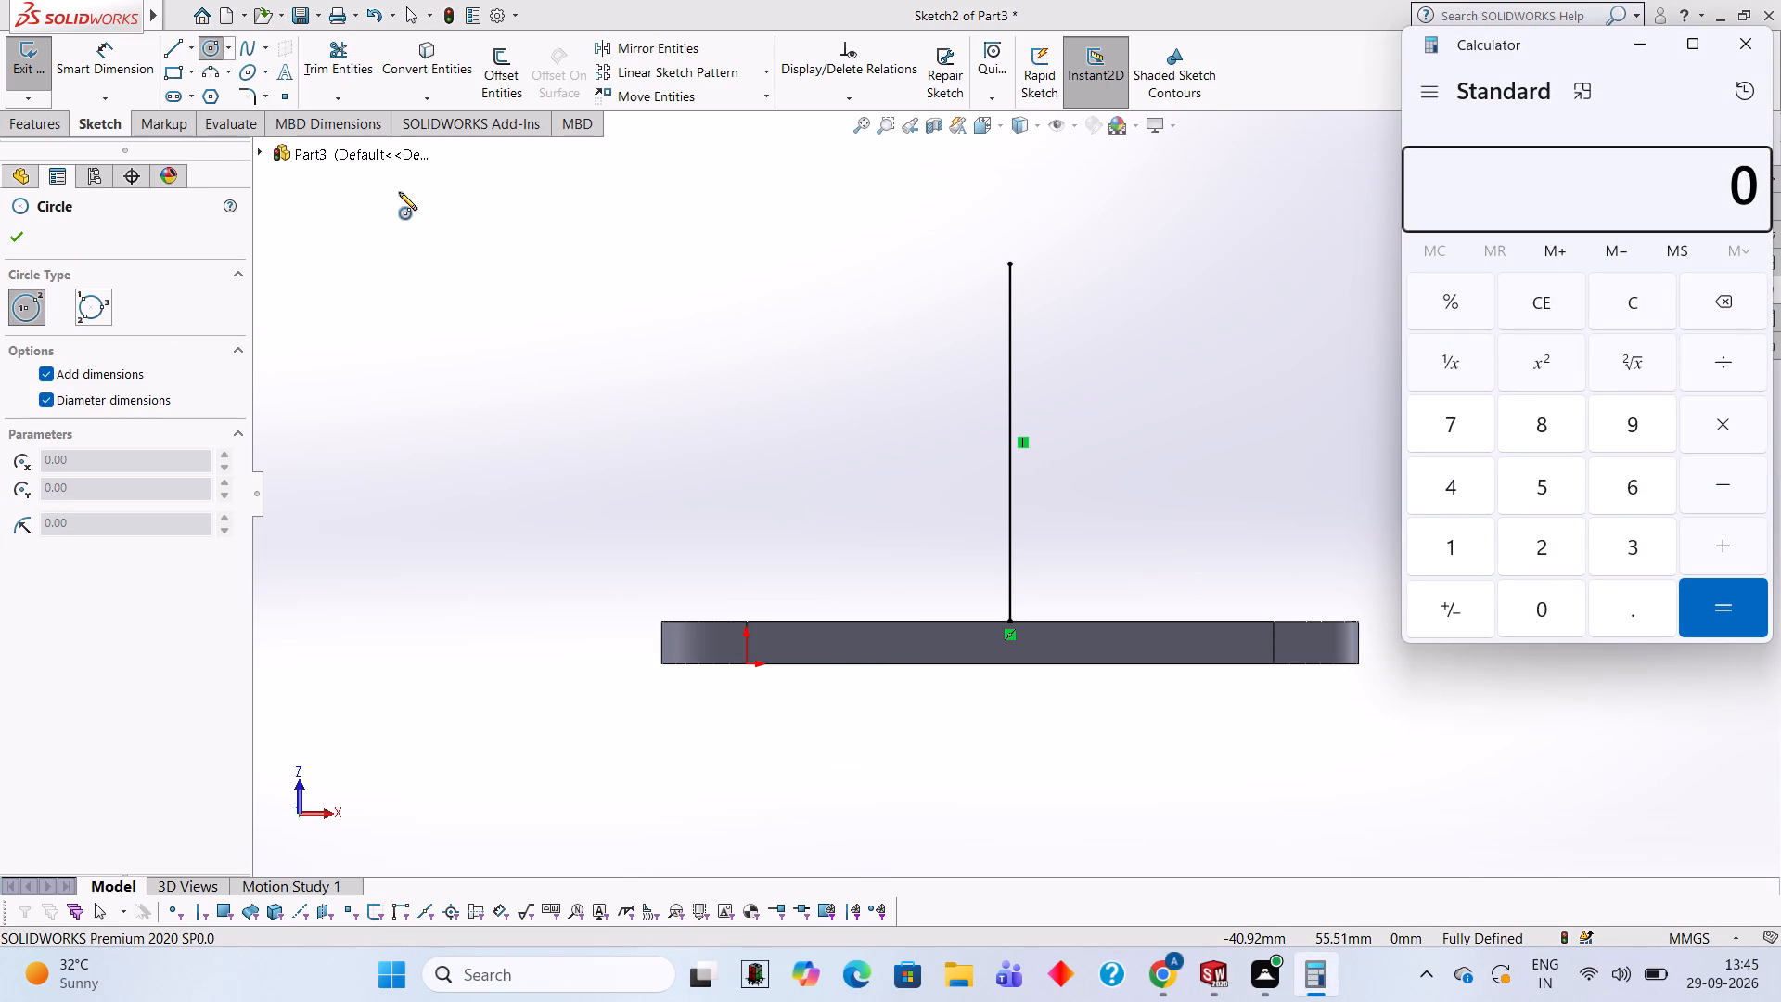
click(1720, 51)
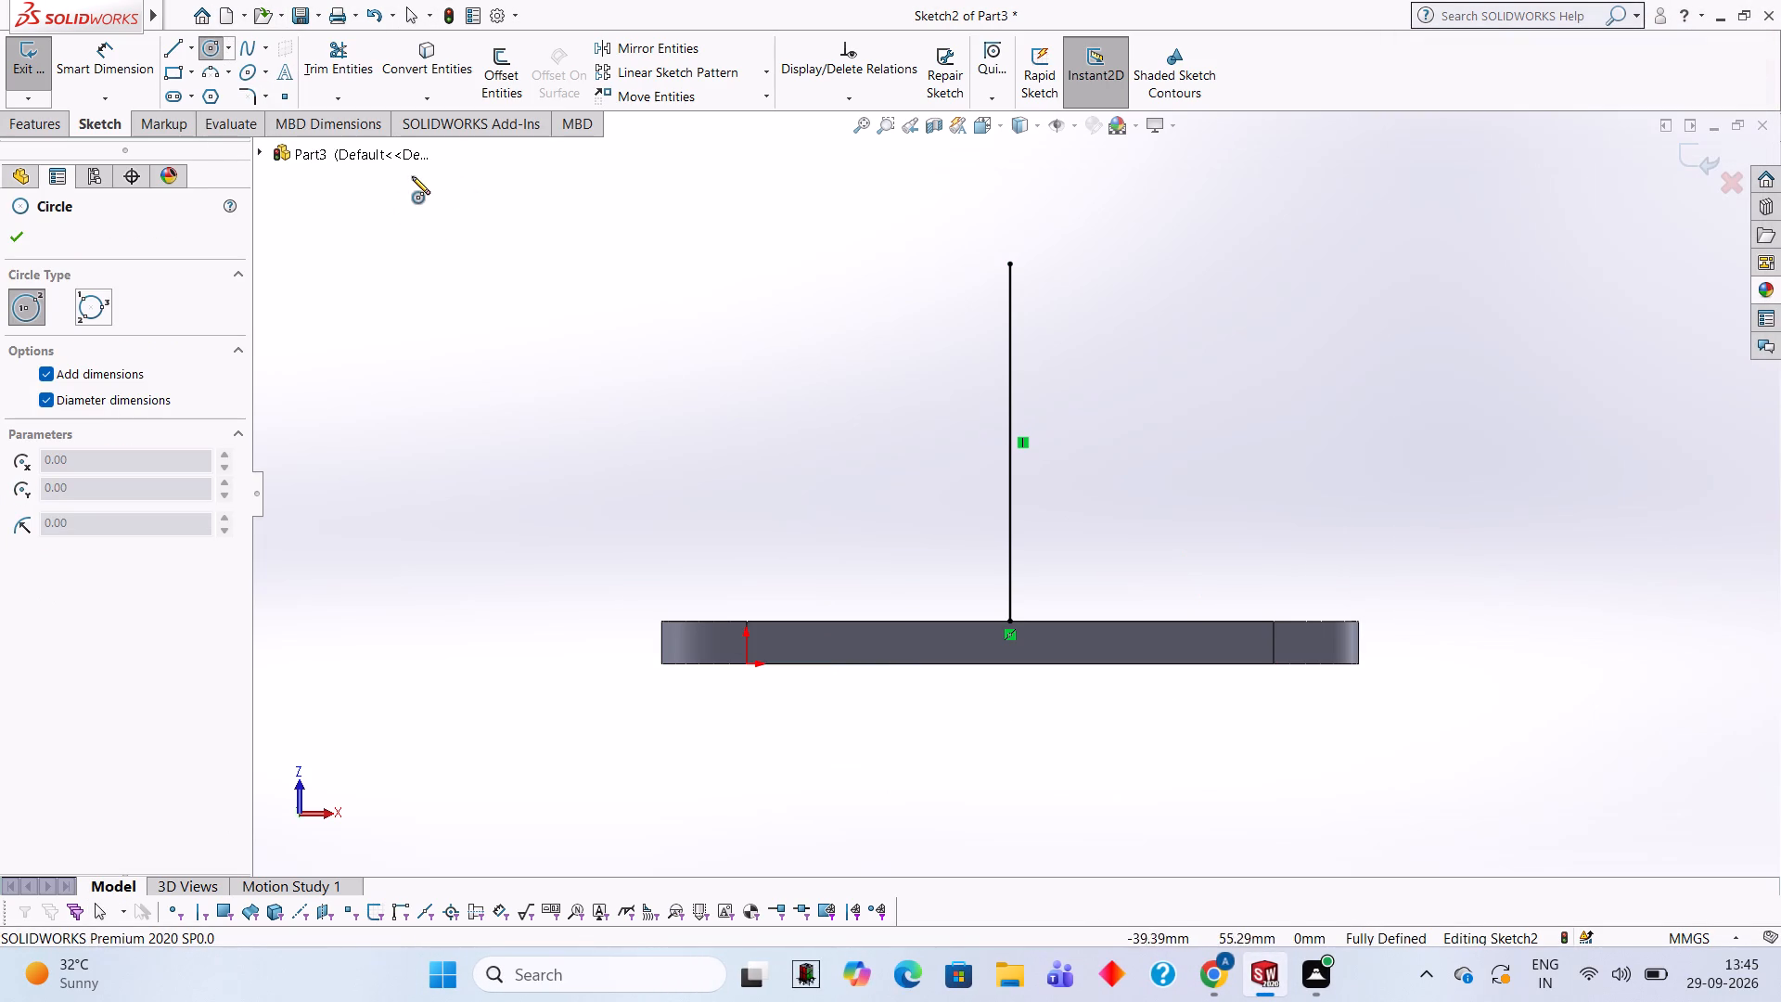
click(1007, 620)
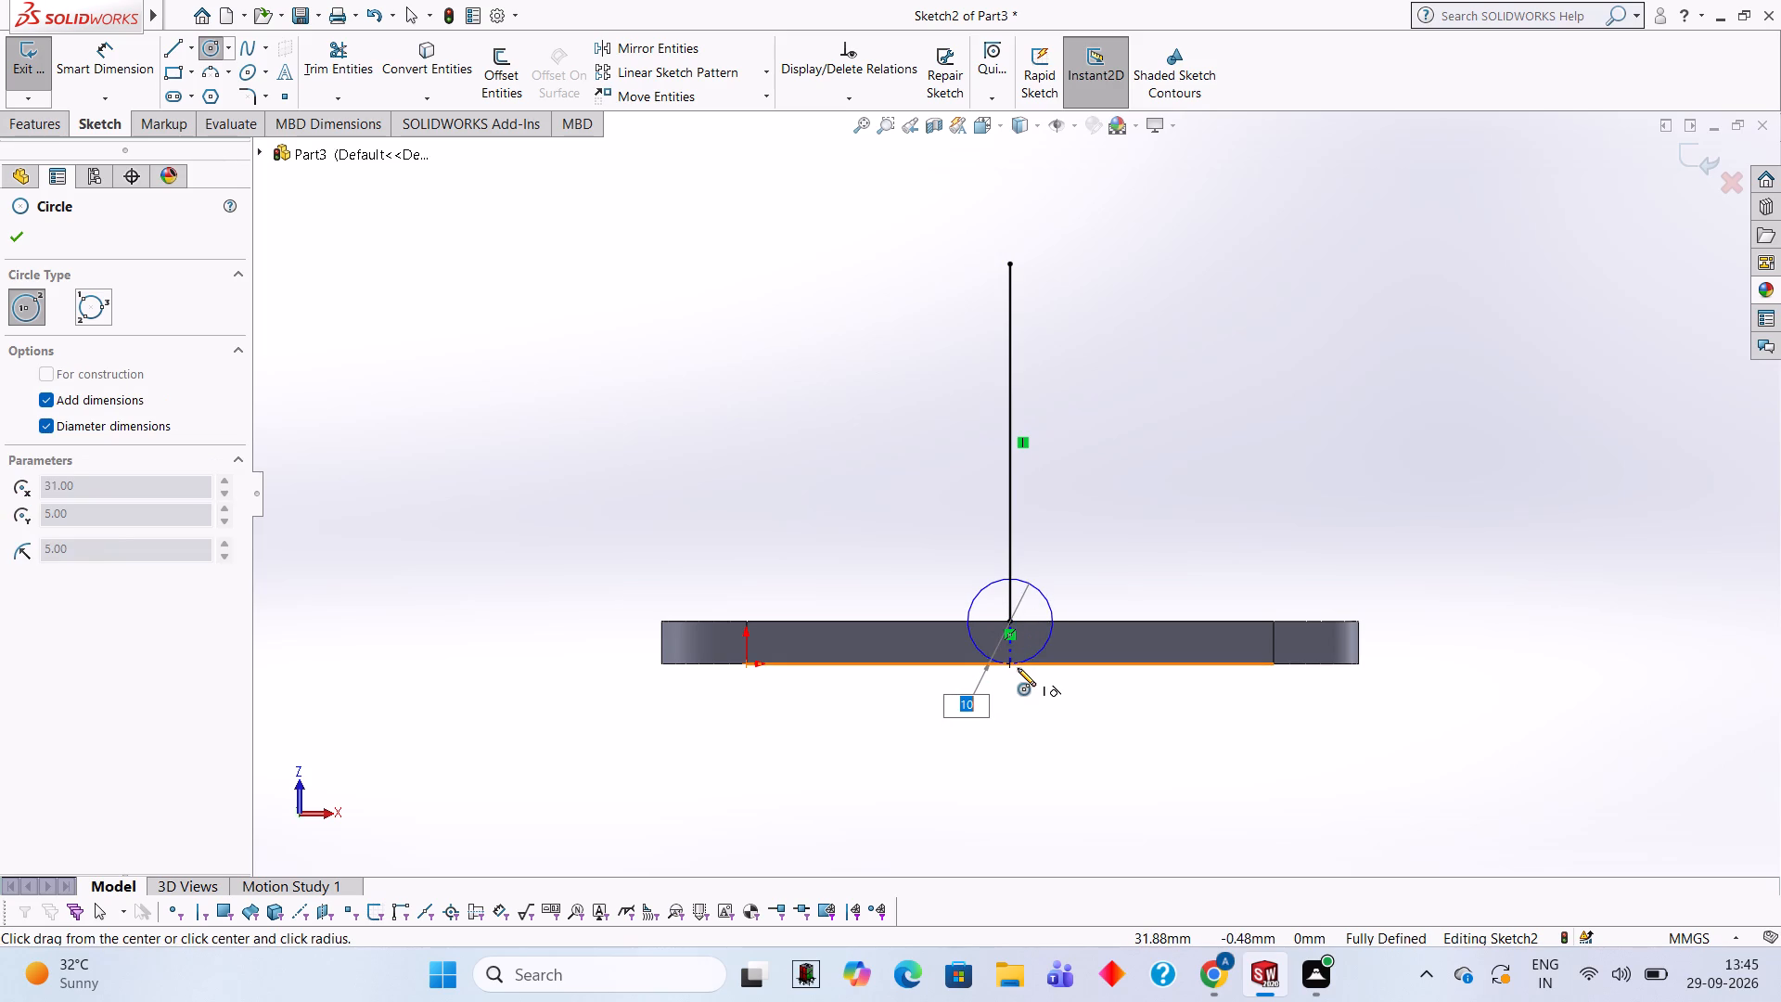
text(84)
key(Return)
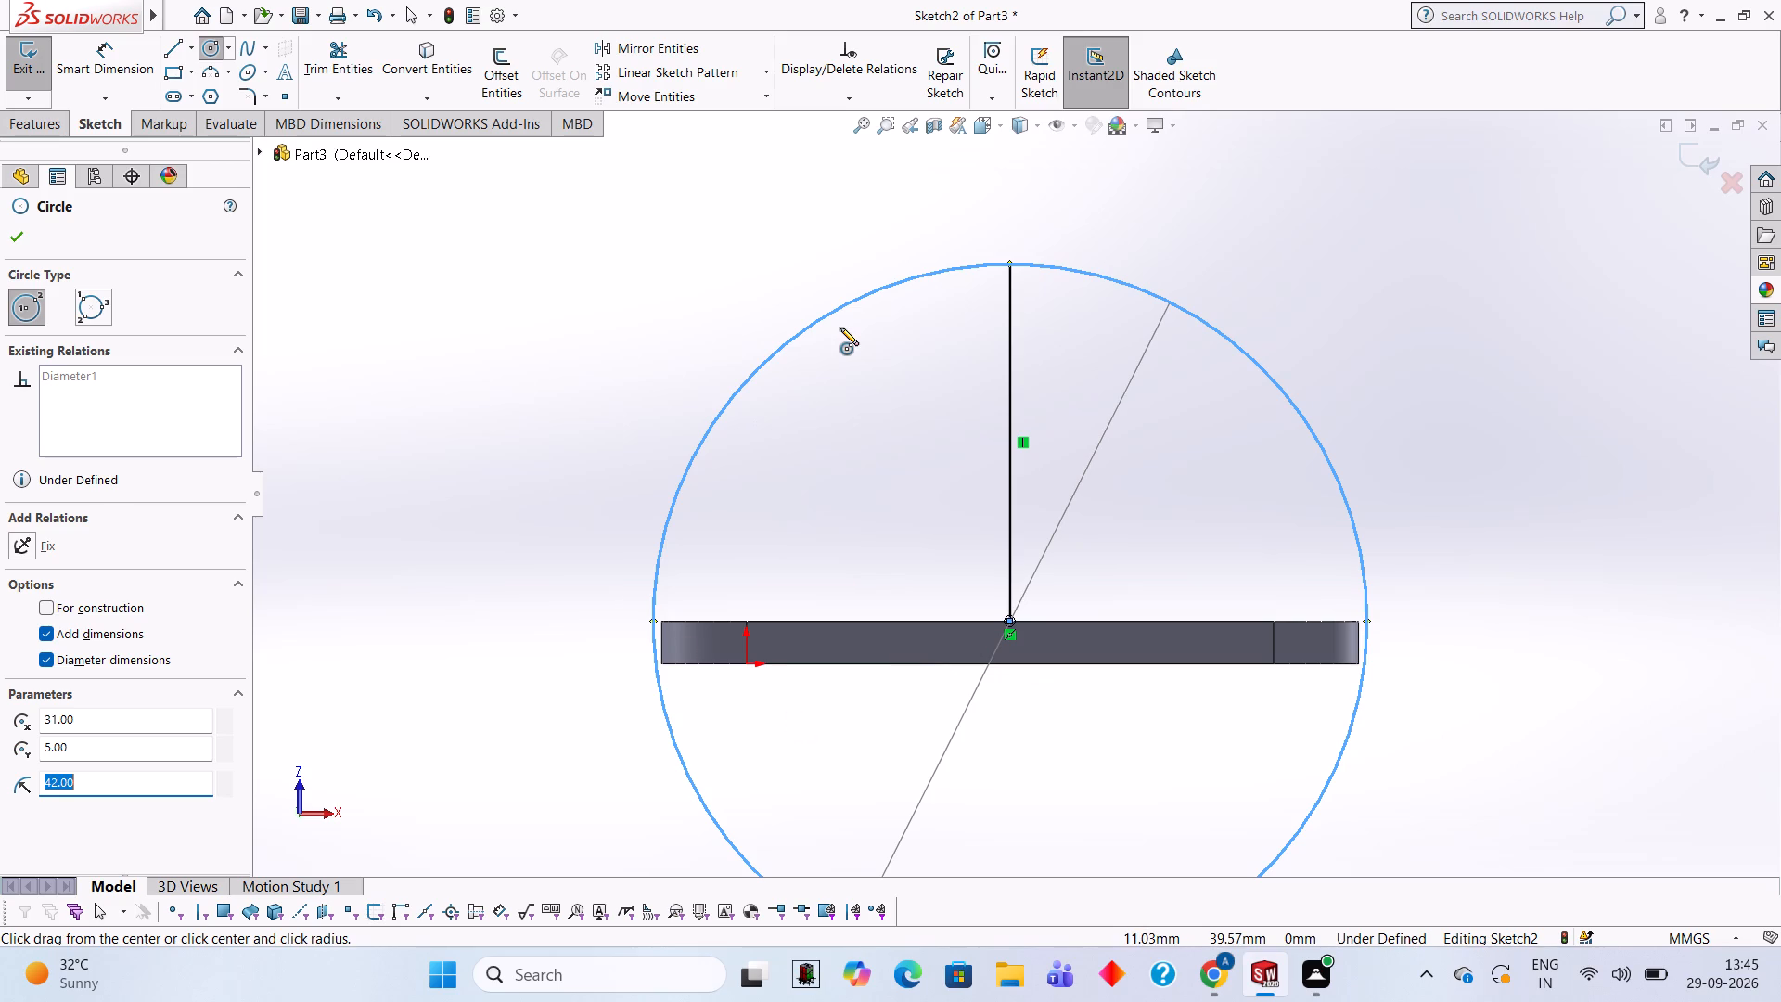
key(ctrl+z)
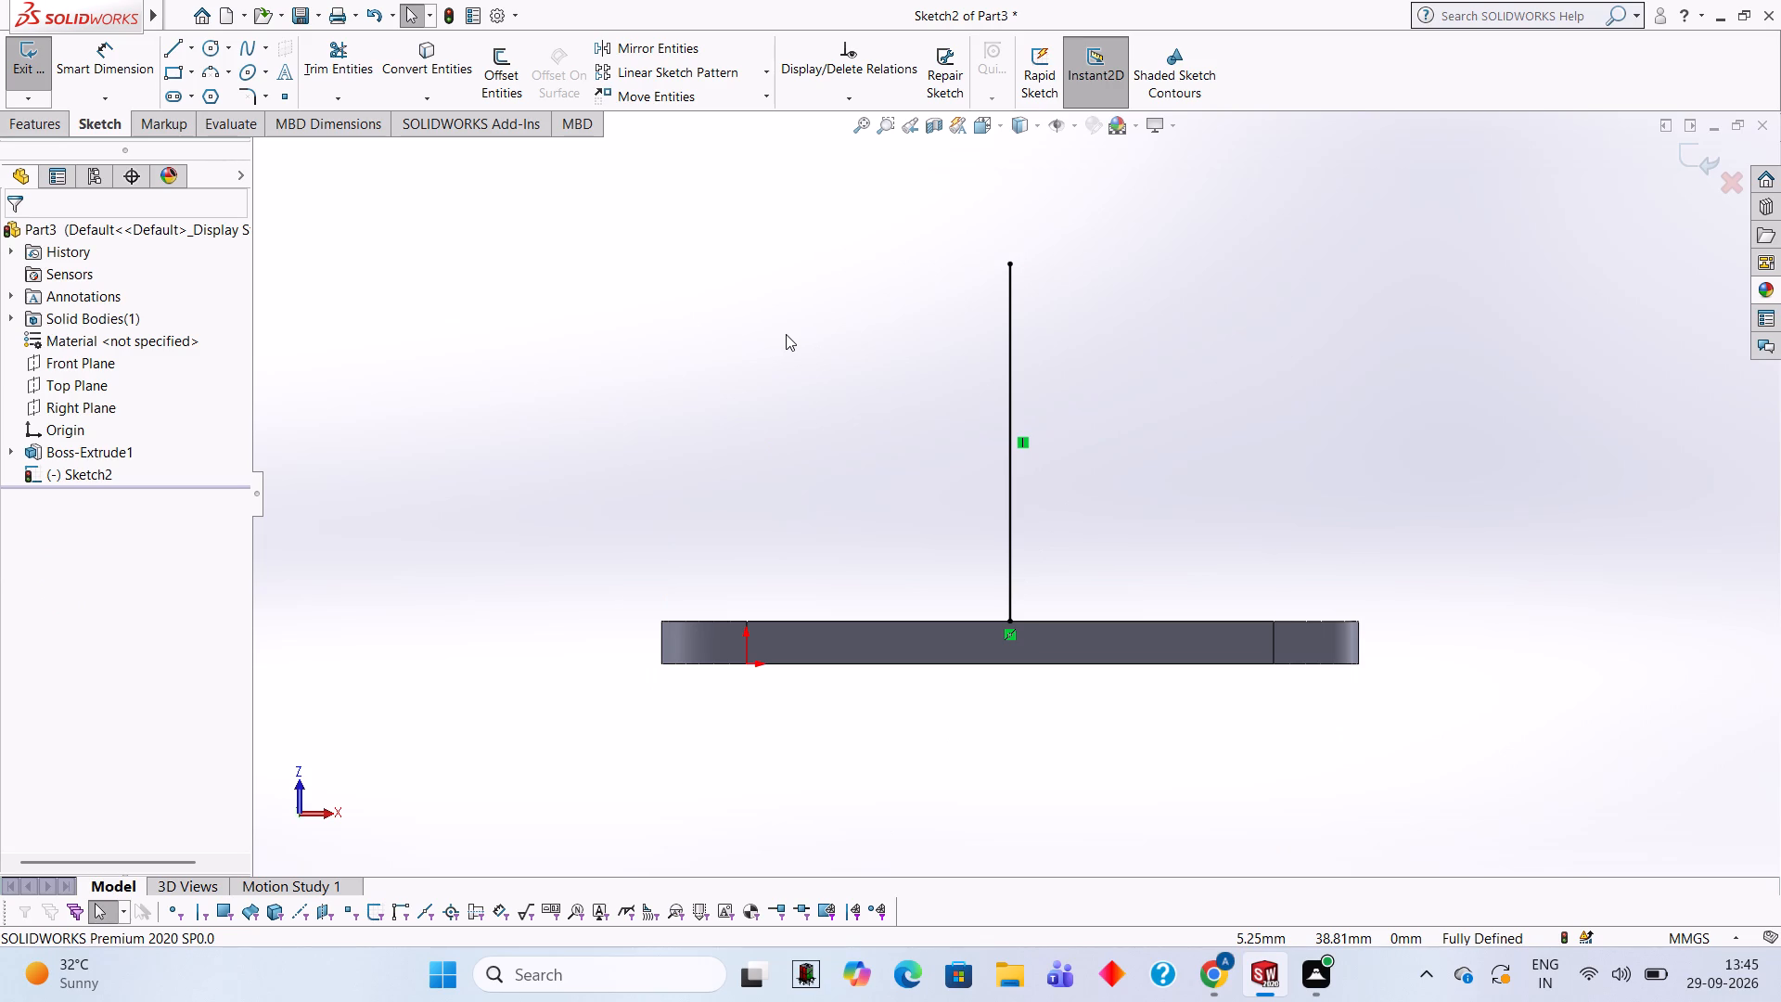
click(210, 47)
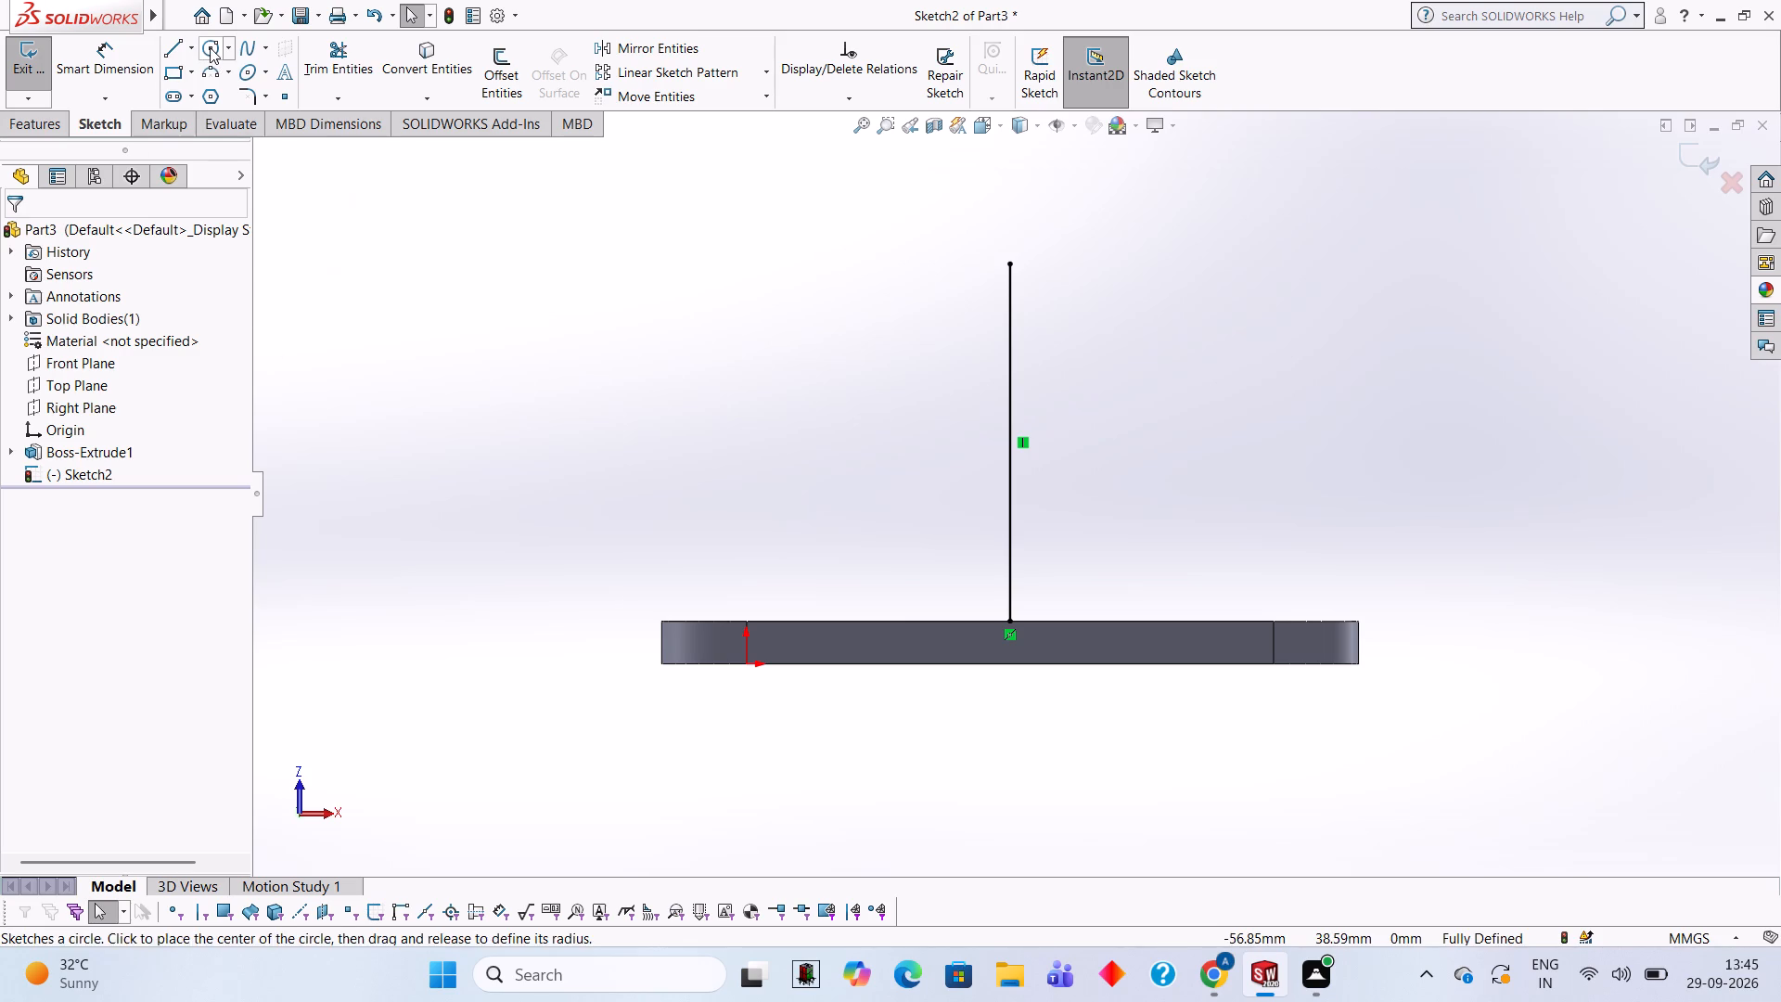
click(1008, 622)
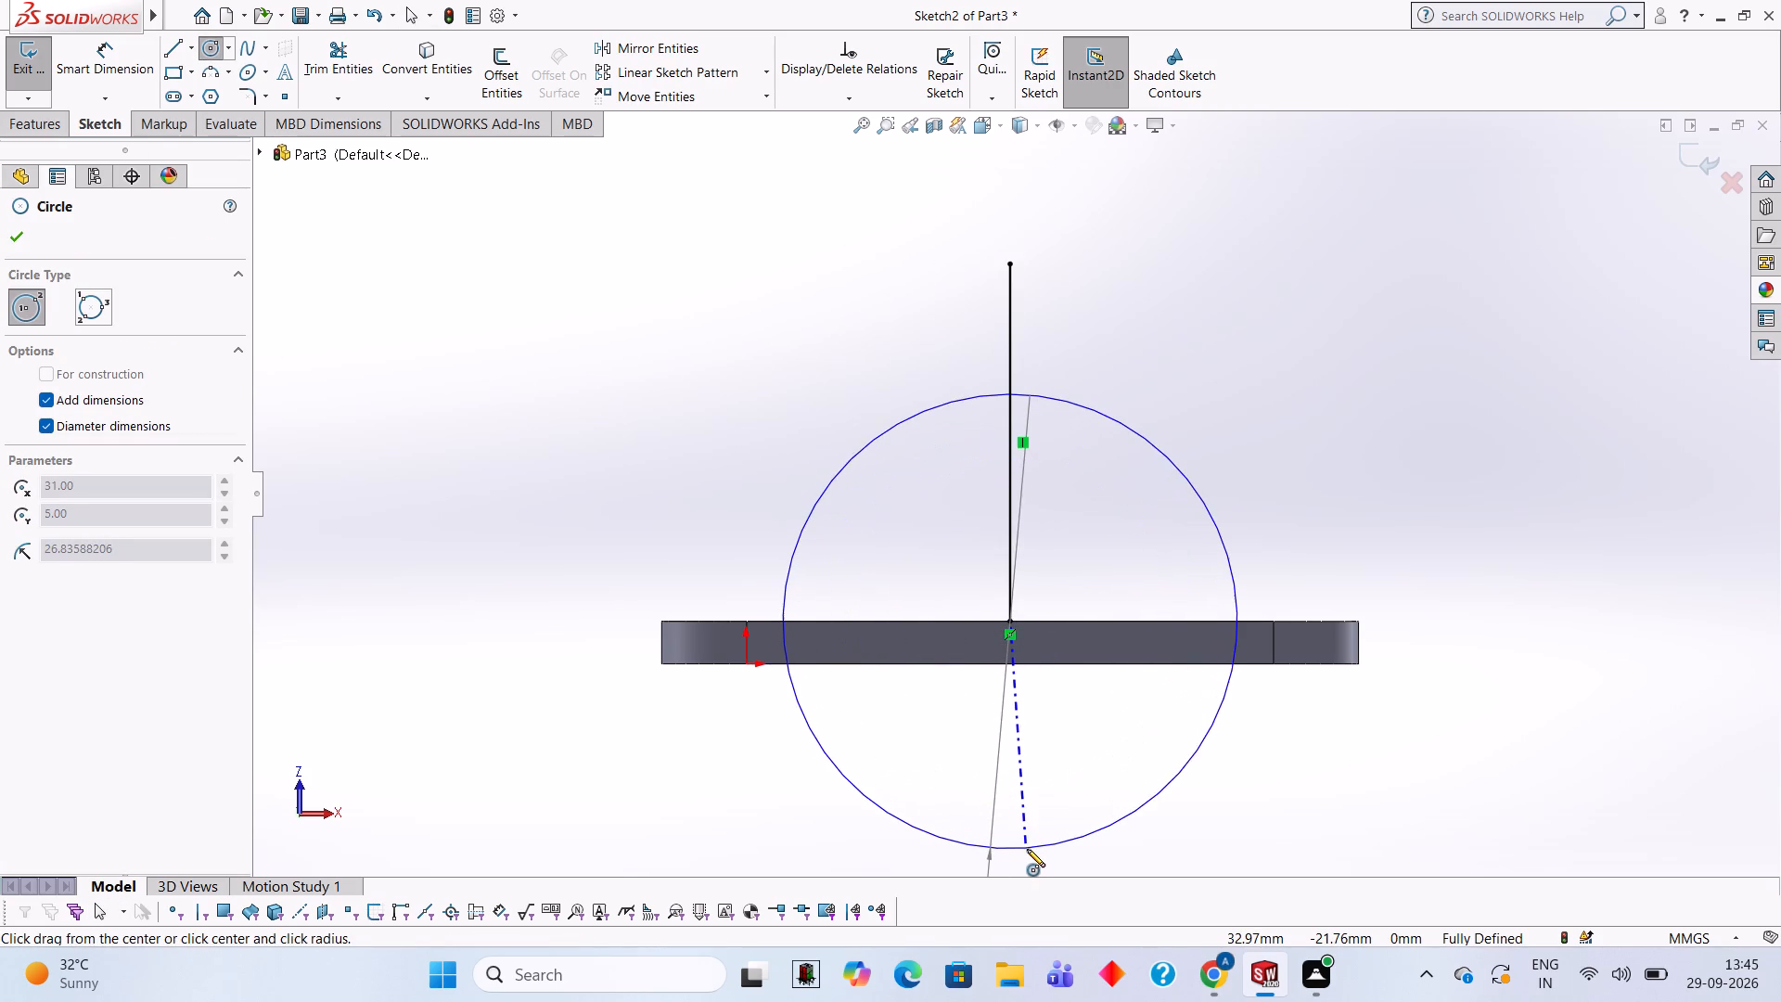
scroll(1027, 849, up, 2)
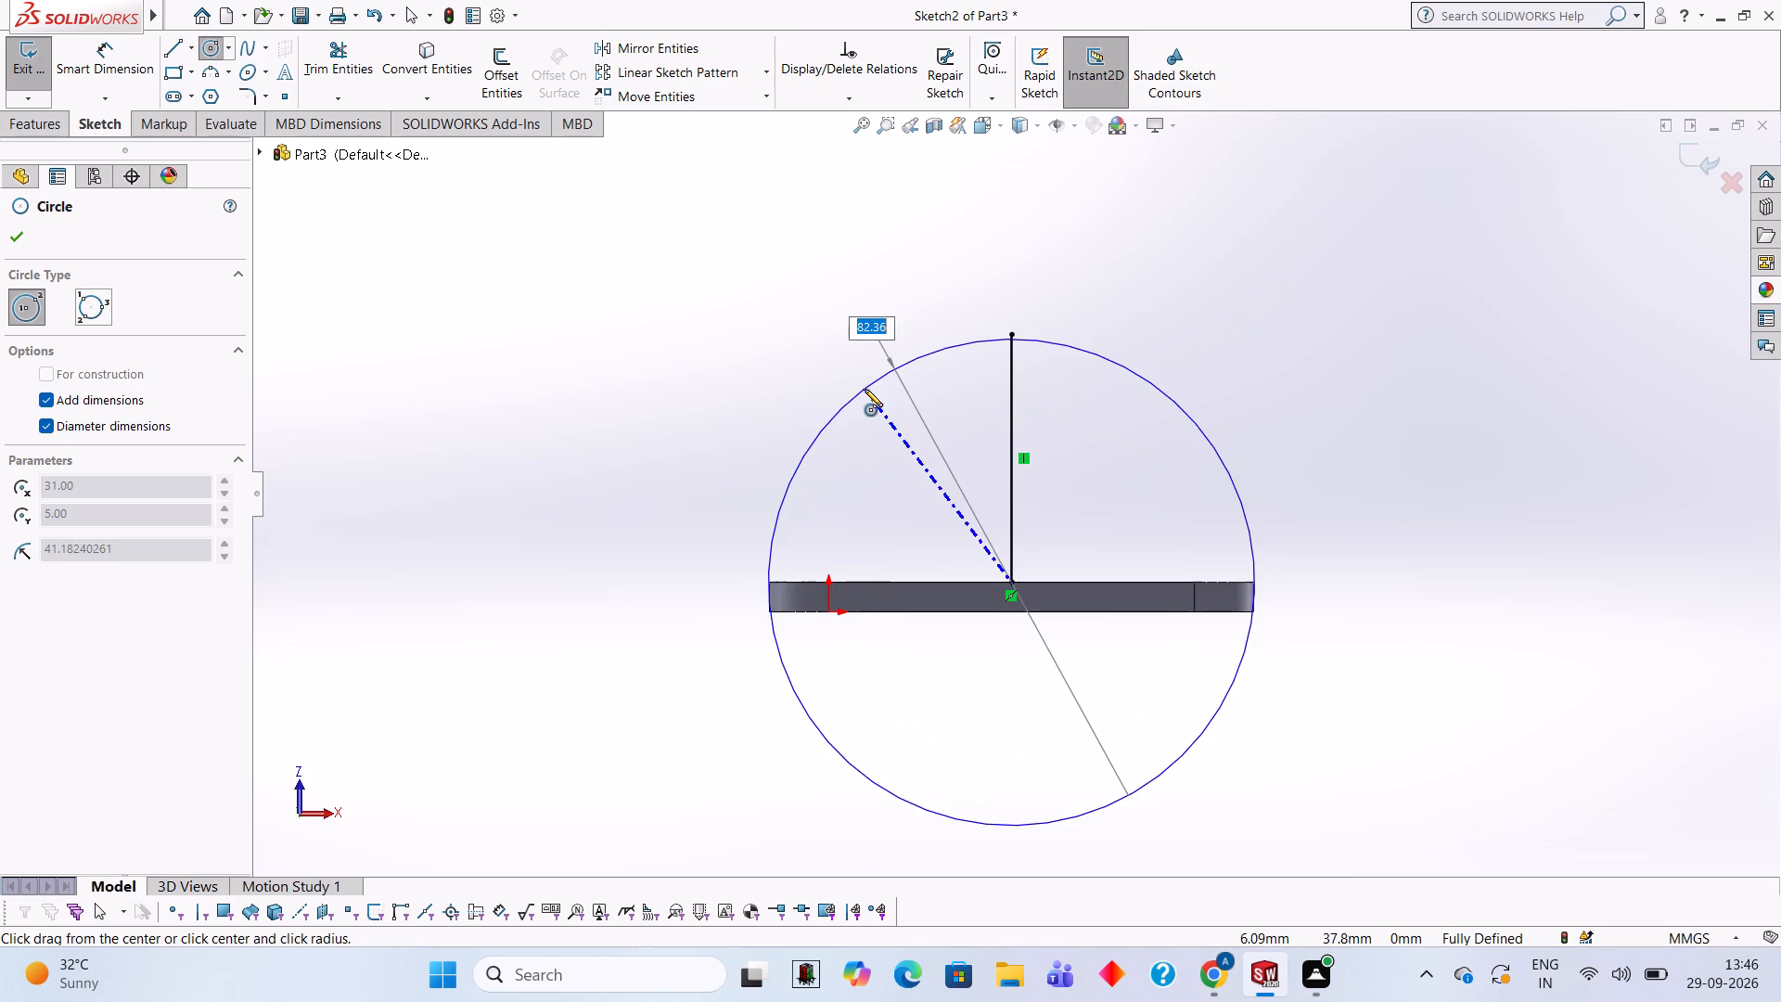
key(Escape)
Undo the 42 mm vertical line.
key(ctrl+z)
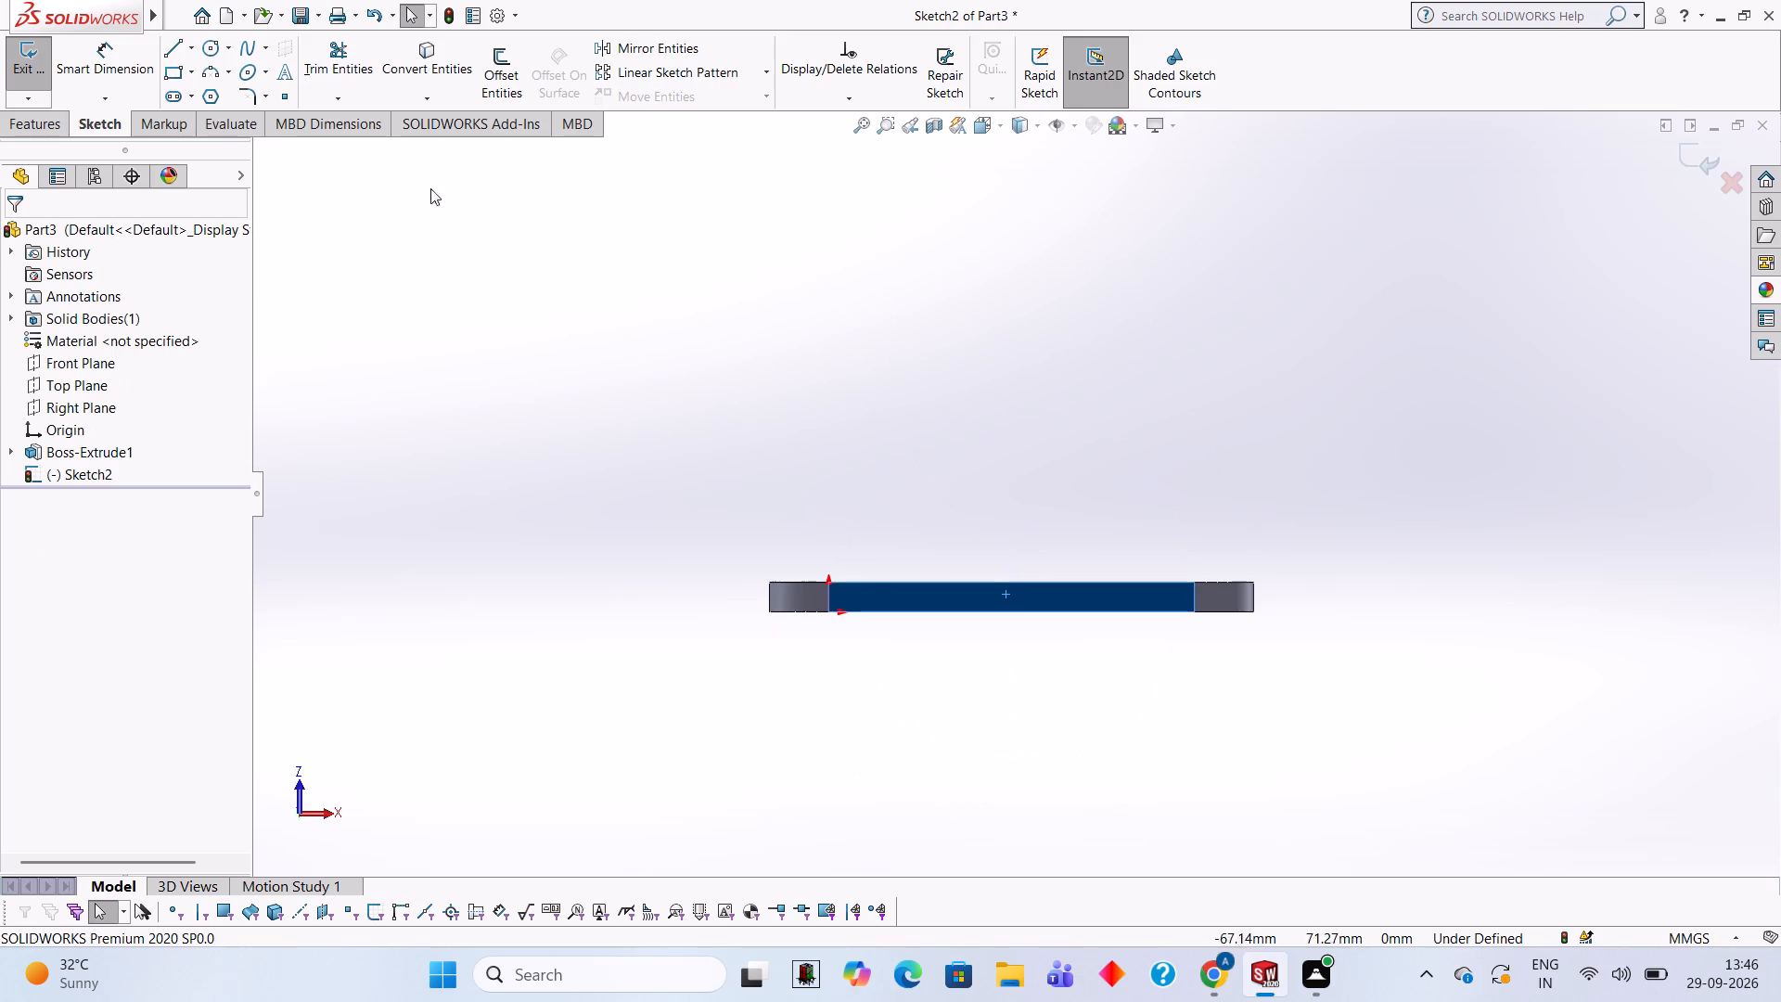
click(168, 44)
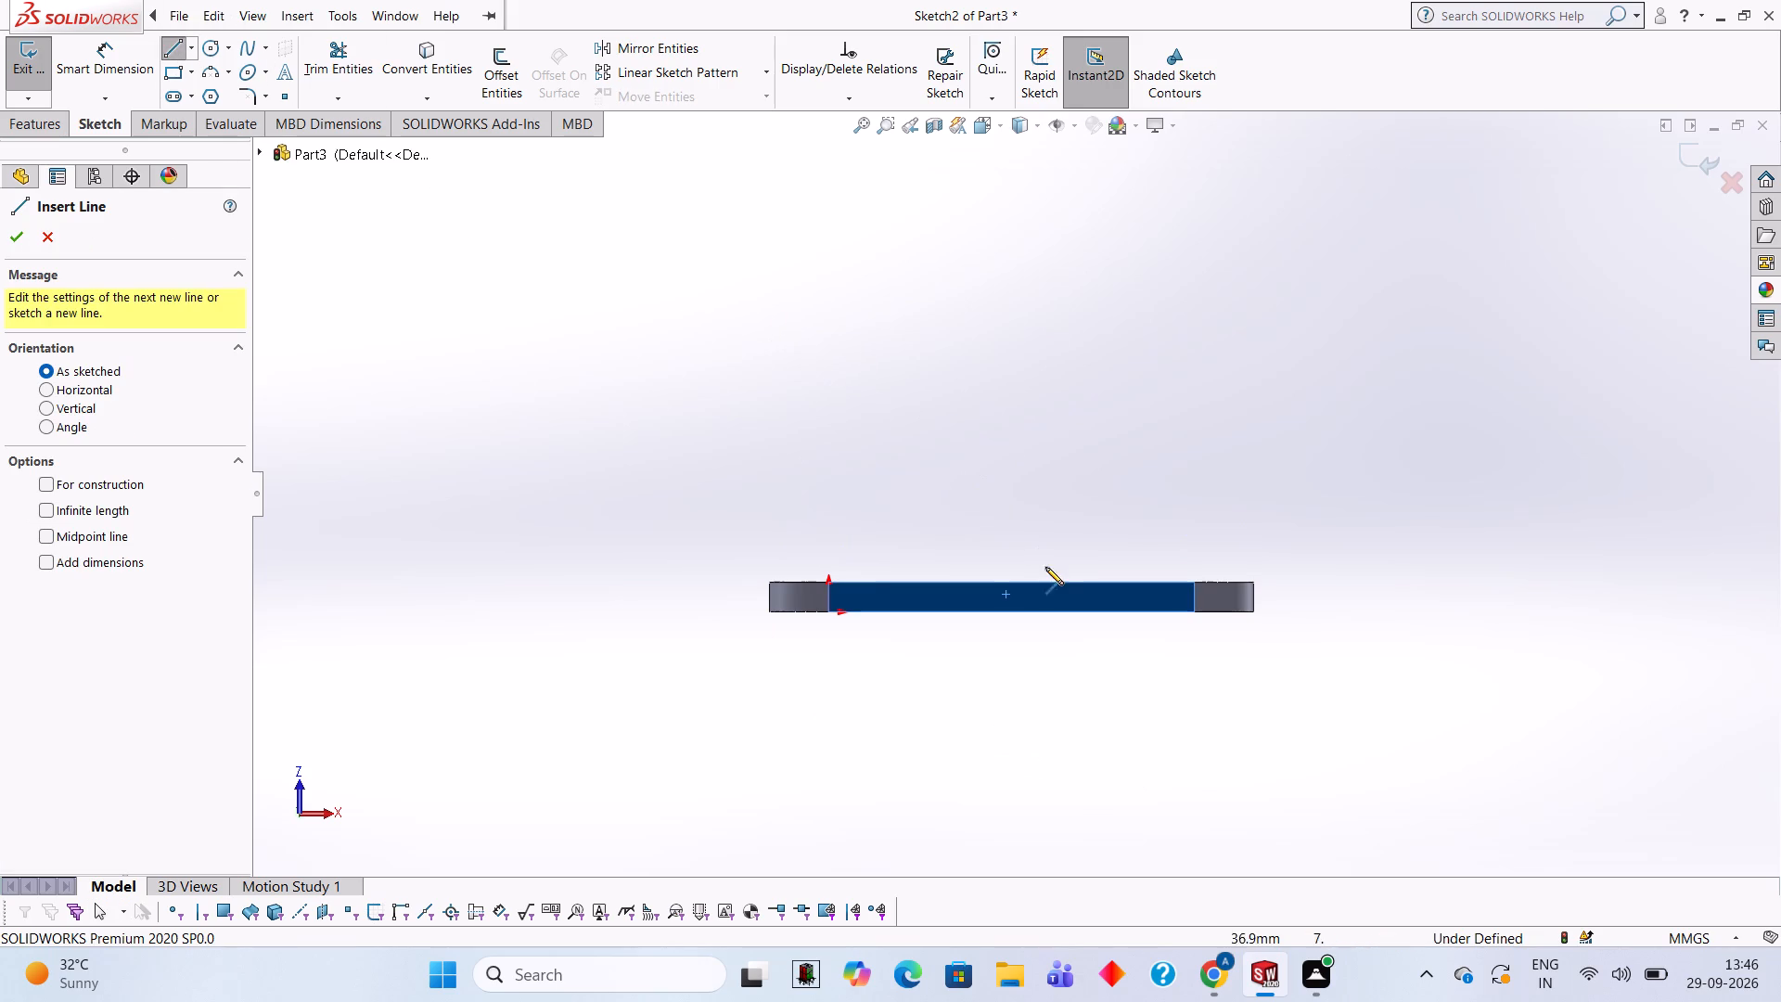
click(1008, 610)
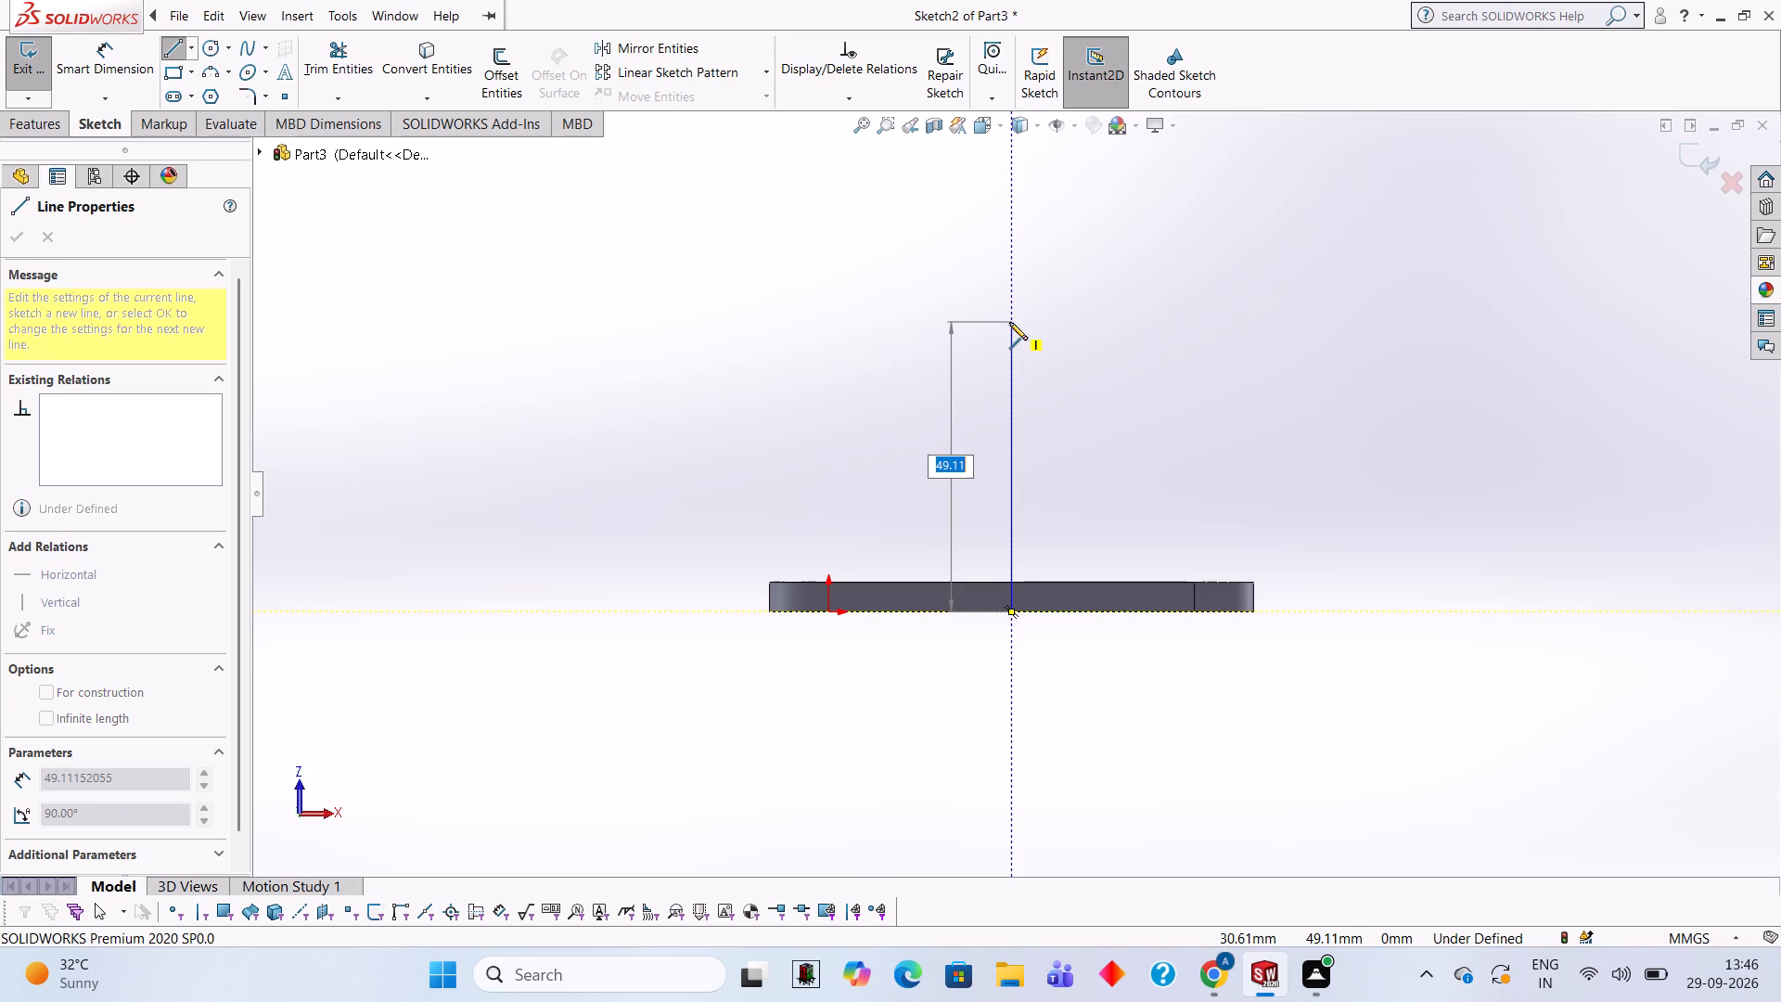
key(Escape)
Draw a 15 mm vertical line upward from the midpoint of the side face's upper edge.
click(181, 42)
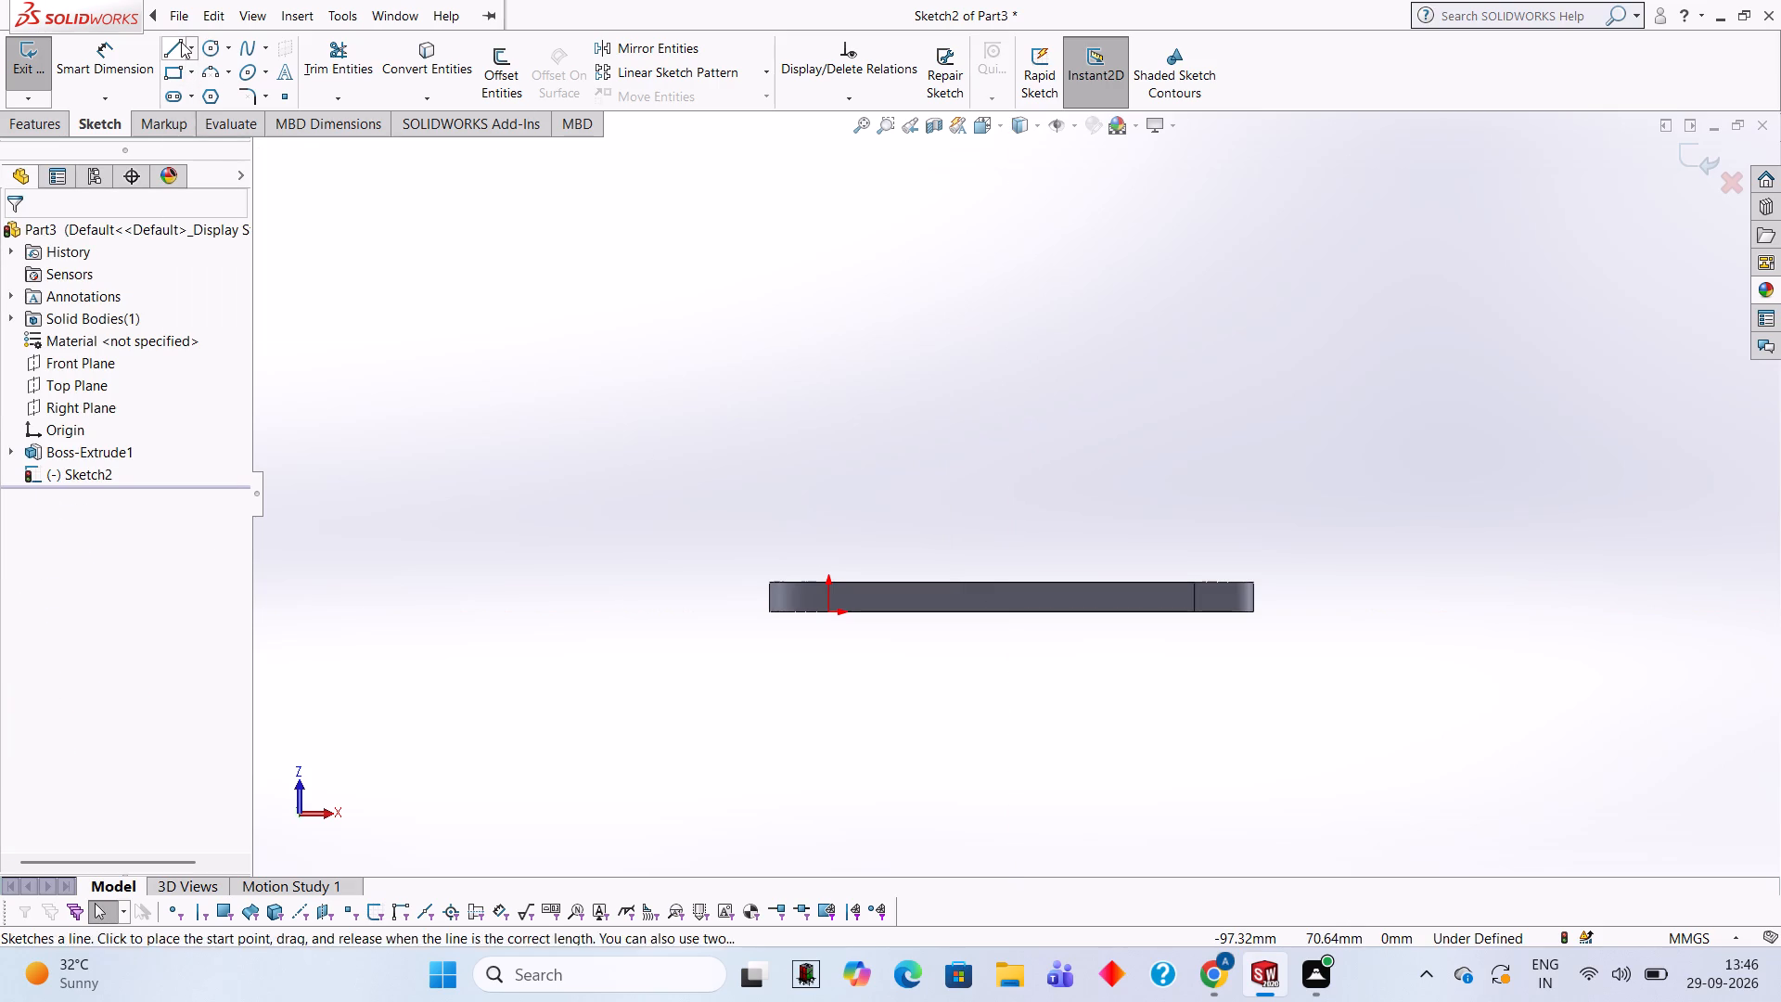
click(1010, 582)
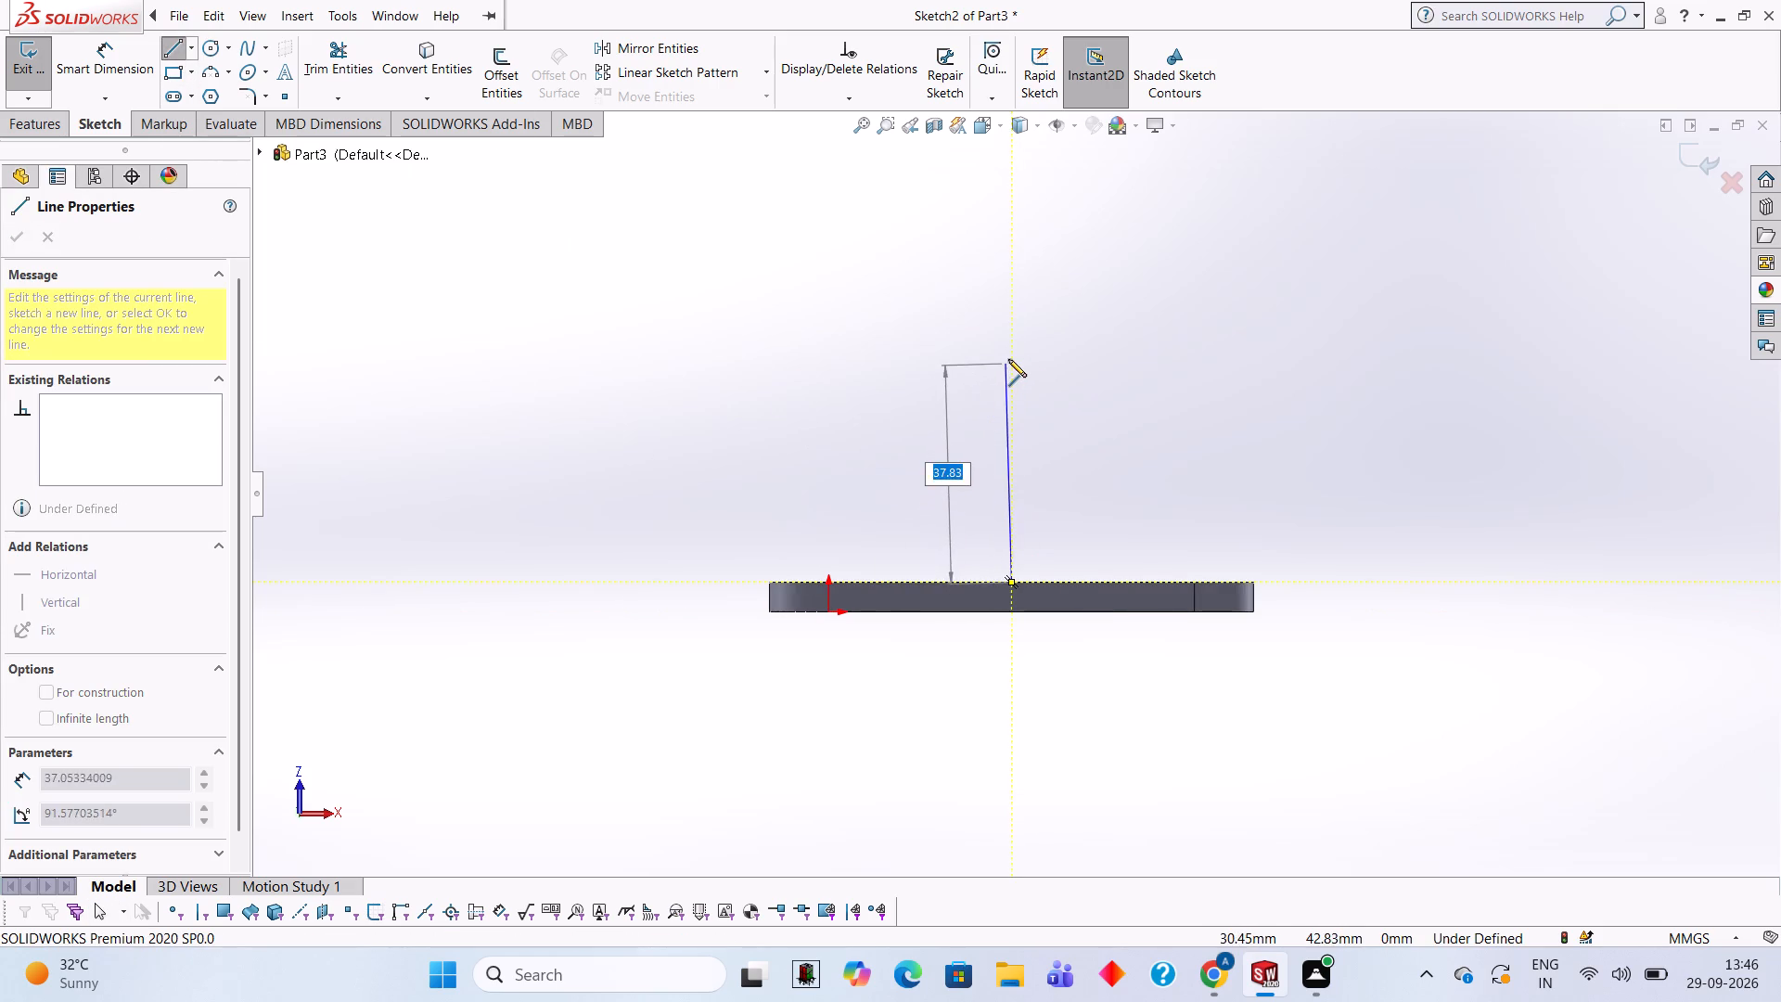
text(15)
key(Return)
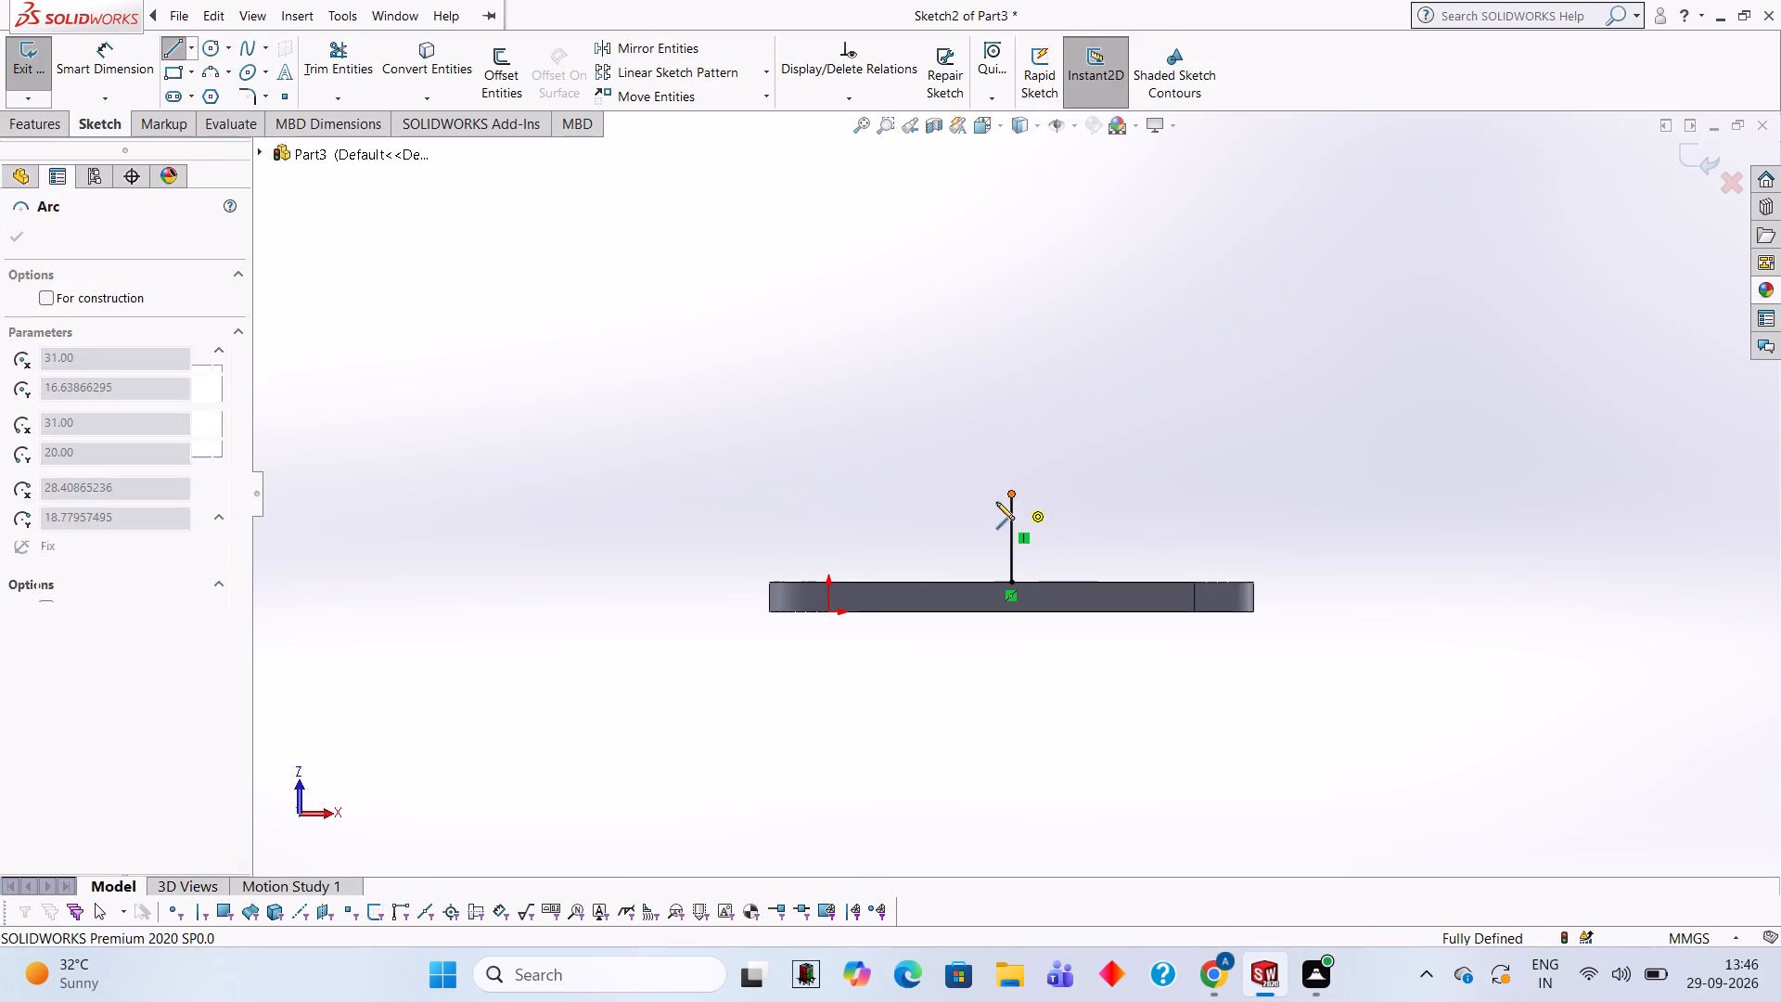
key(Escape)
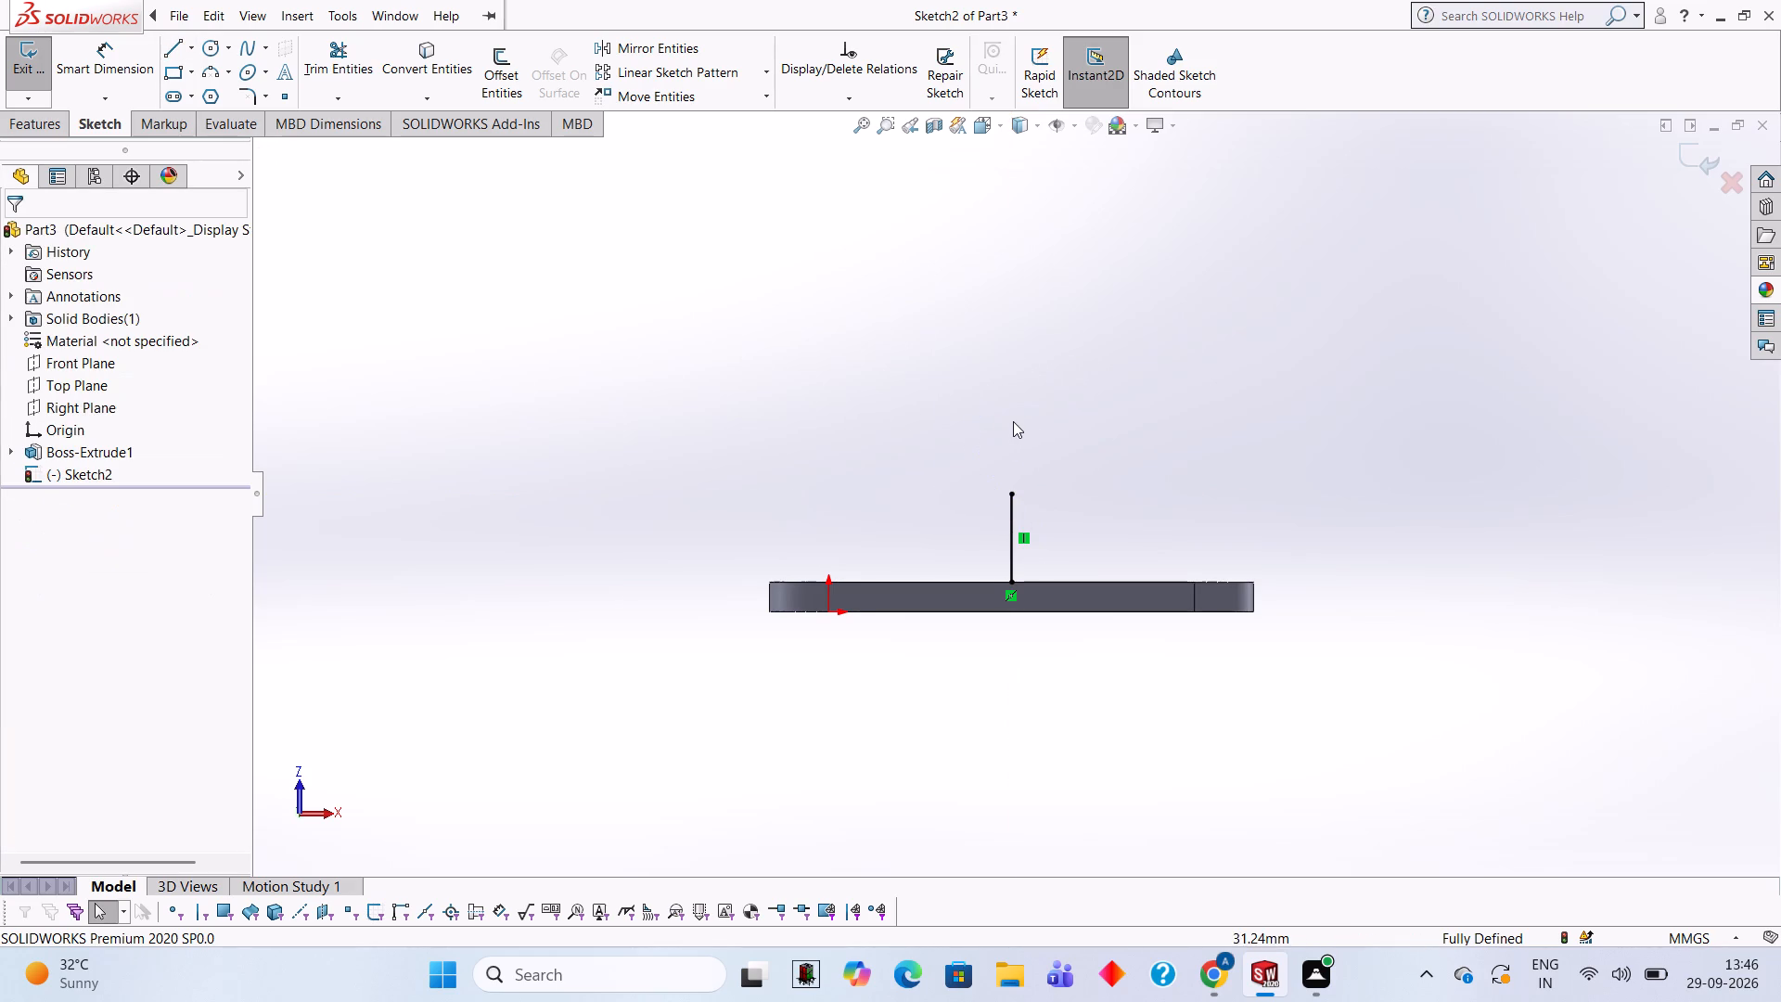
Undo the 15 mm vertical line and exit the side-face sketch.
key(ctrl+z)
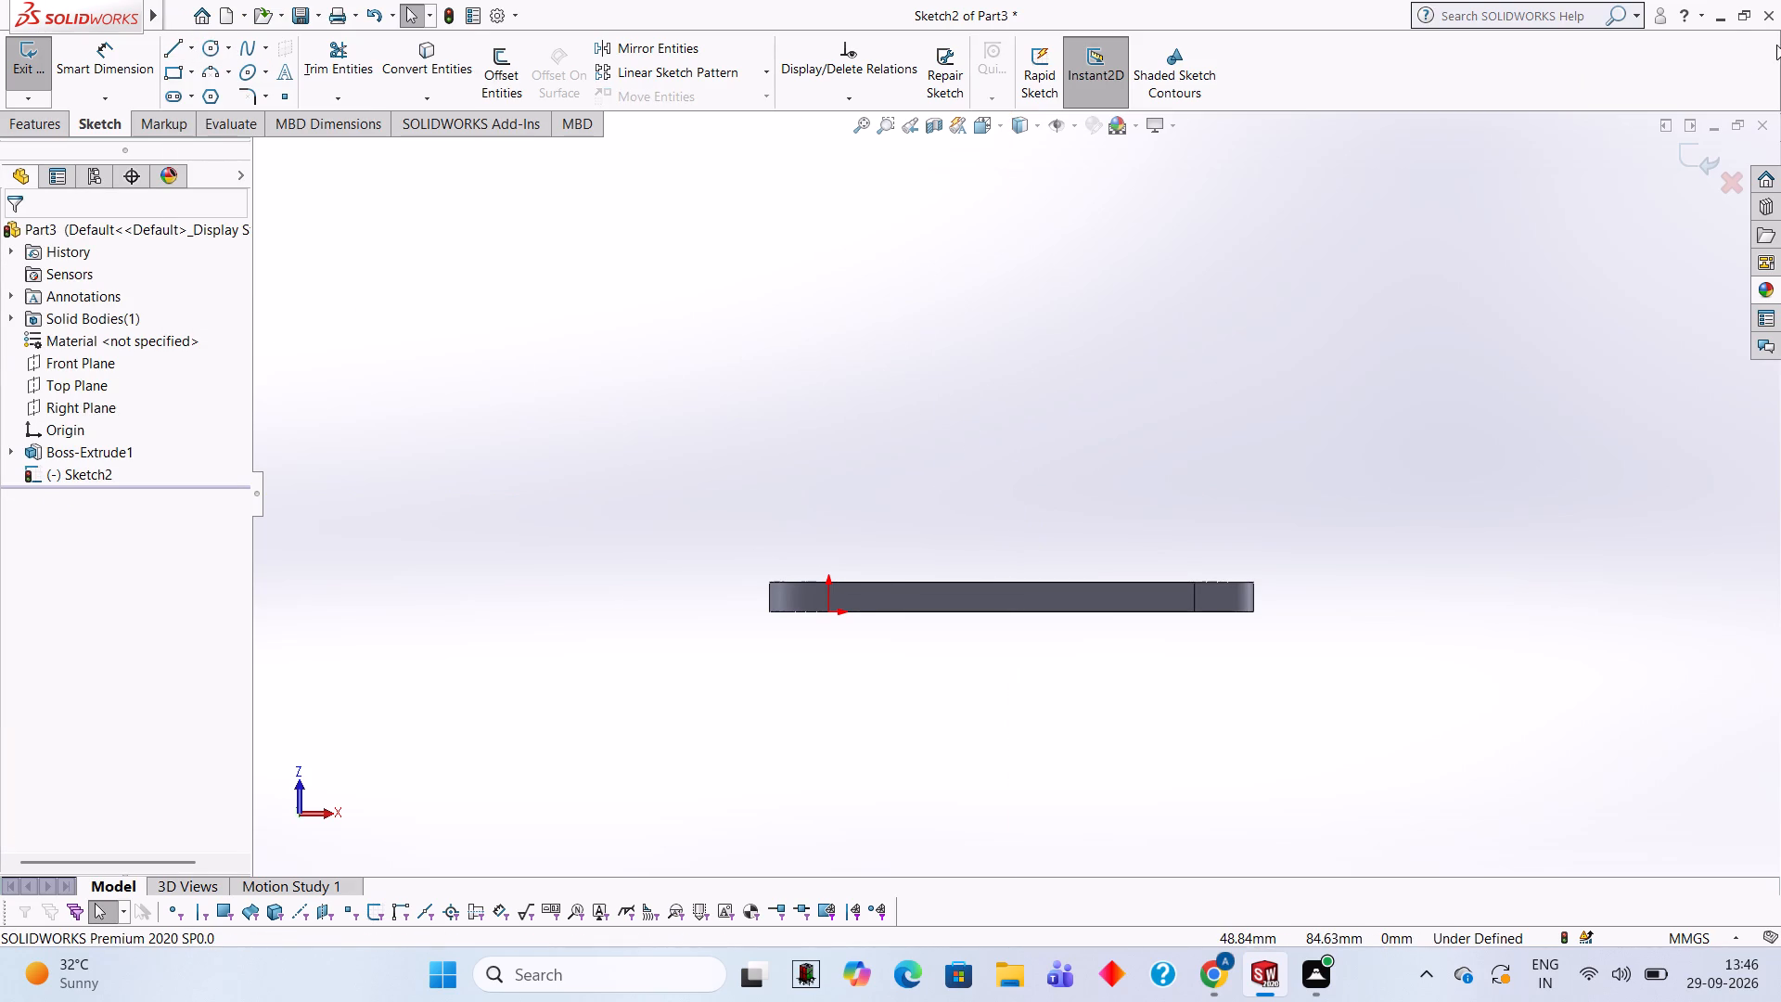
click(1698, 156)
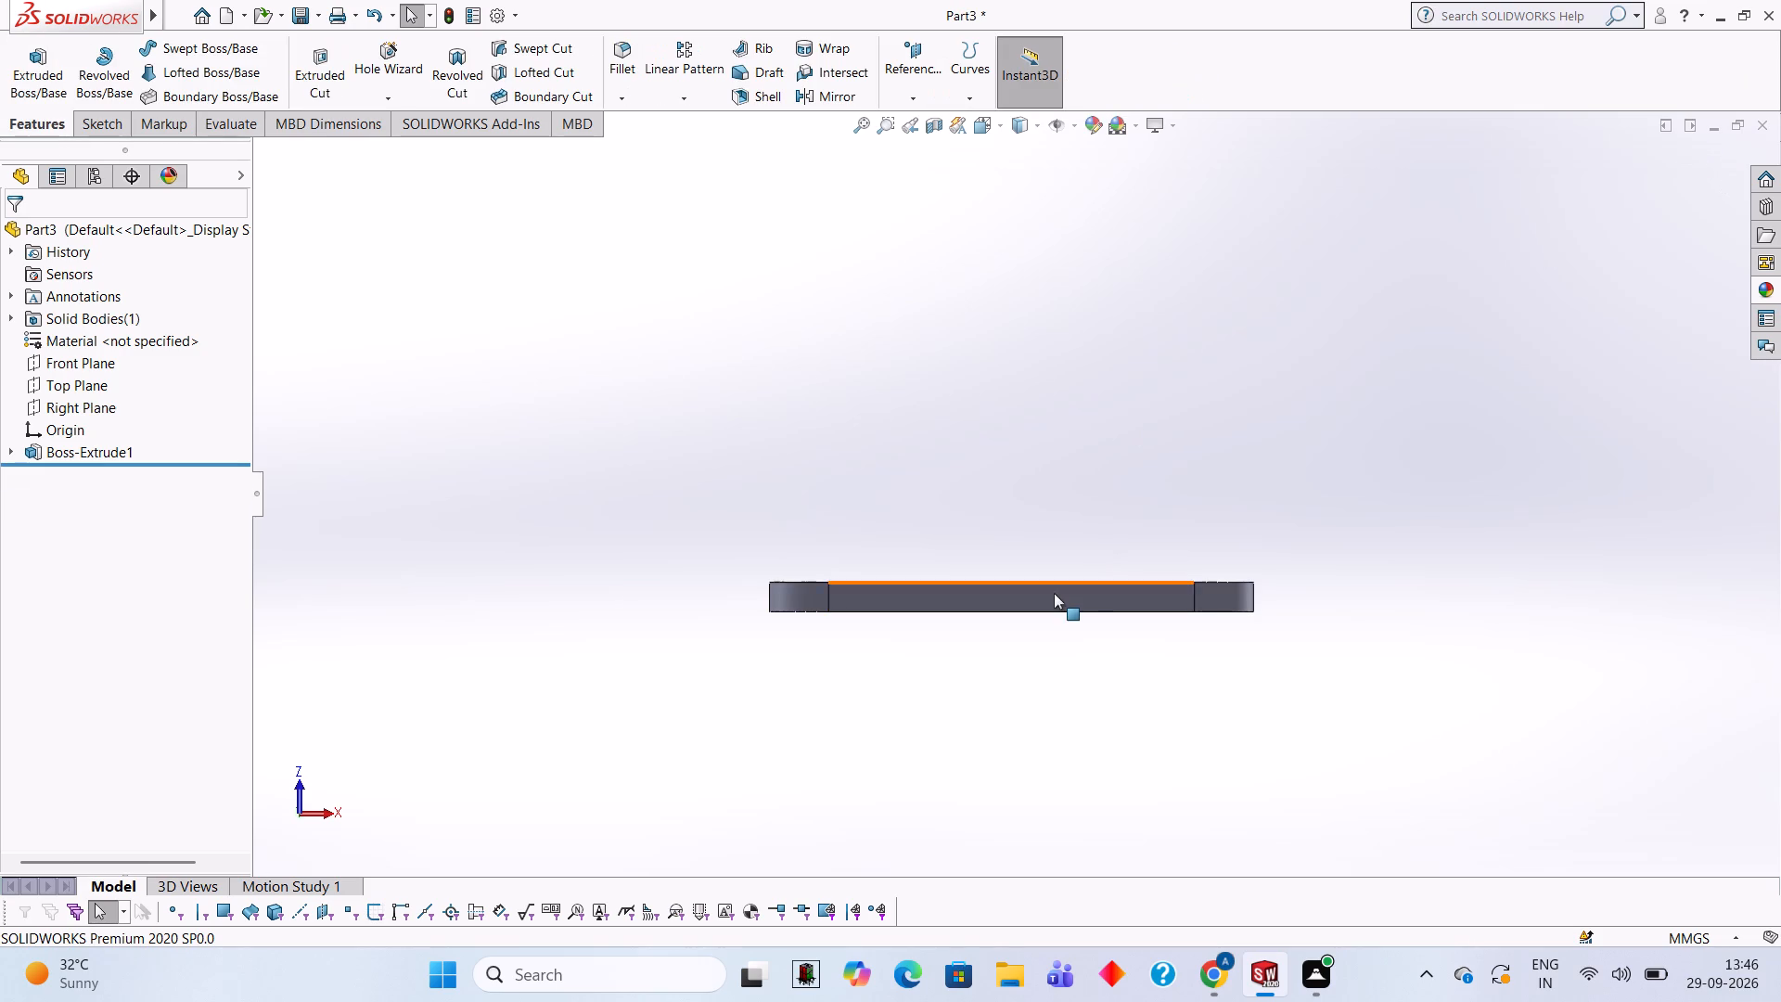
Start a sketch on the plate's flat side face and draw a 15 mm vertical line upward from its upper-left corner.
click(1054, 593)
click(1134, 541)
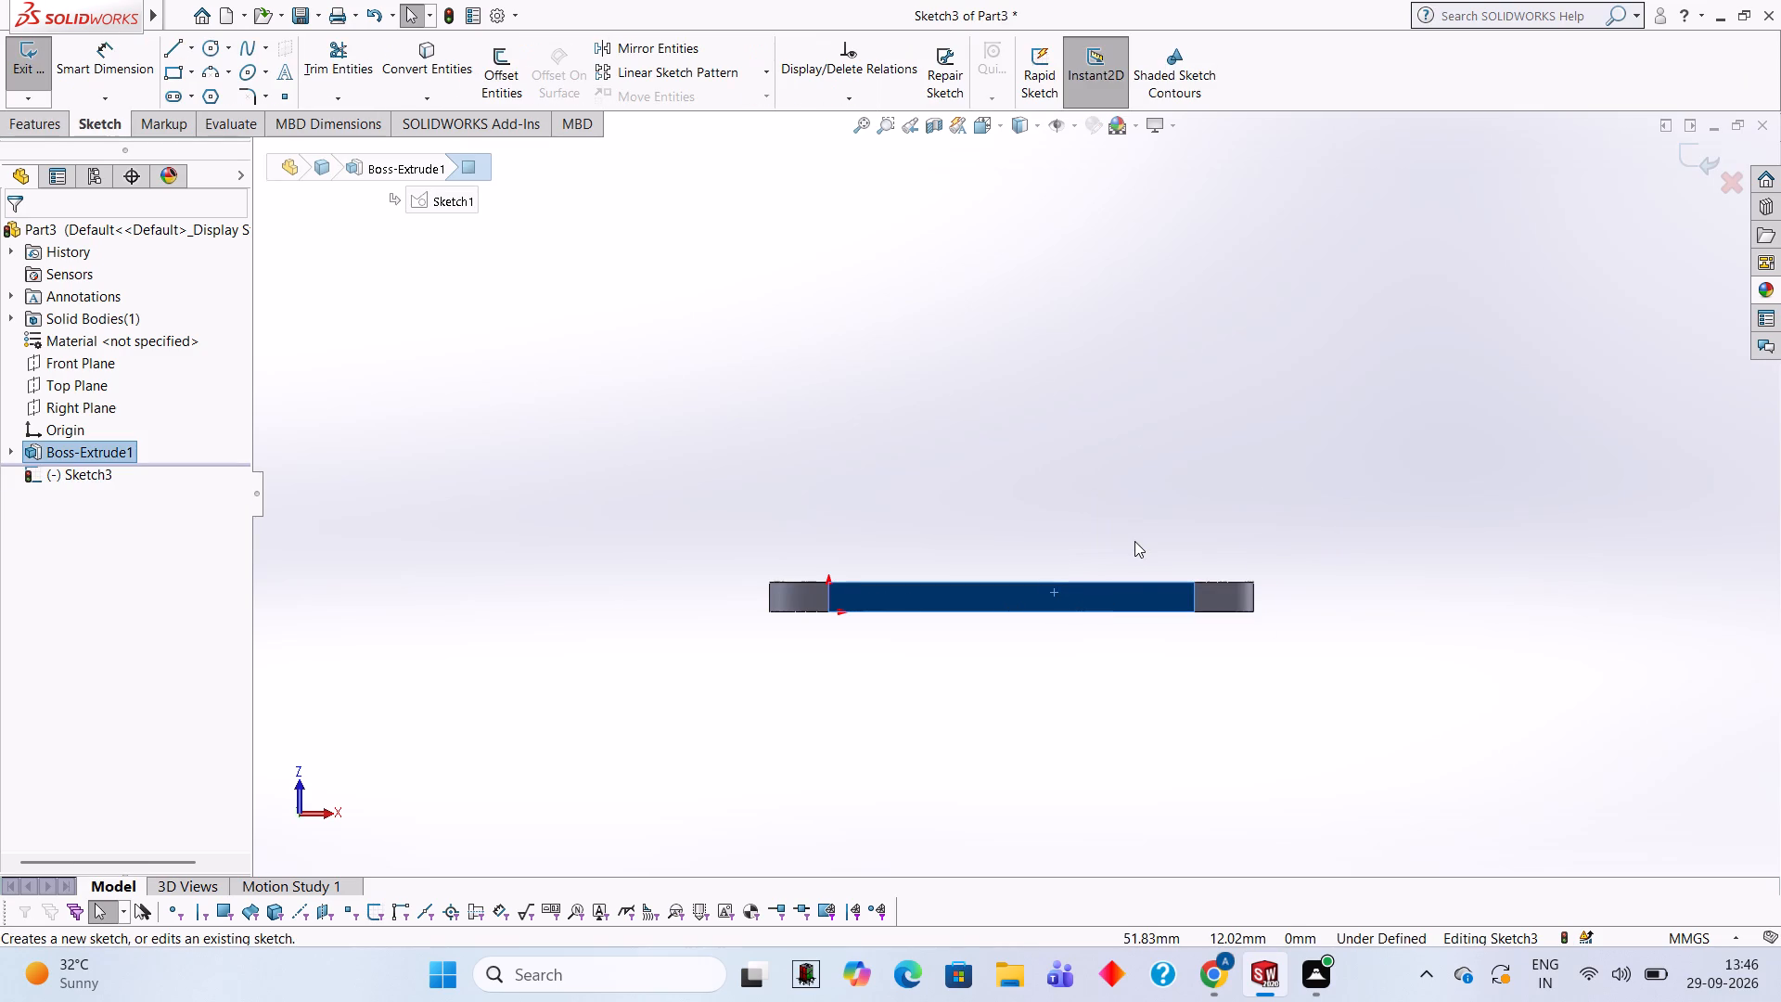
key(ctrl+8)
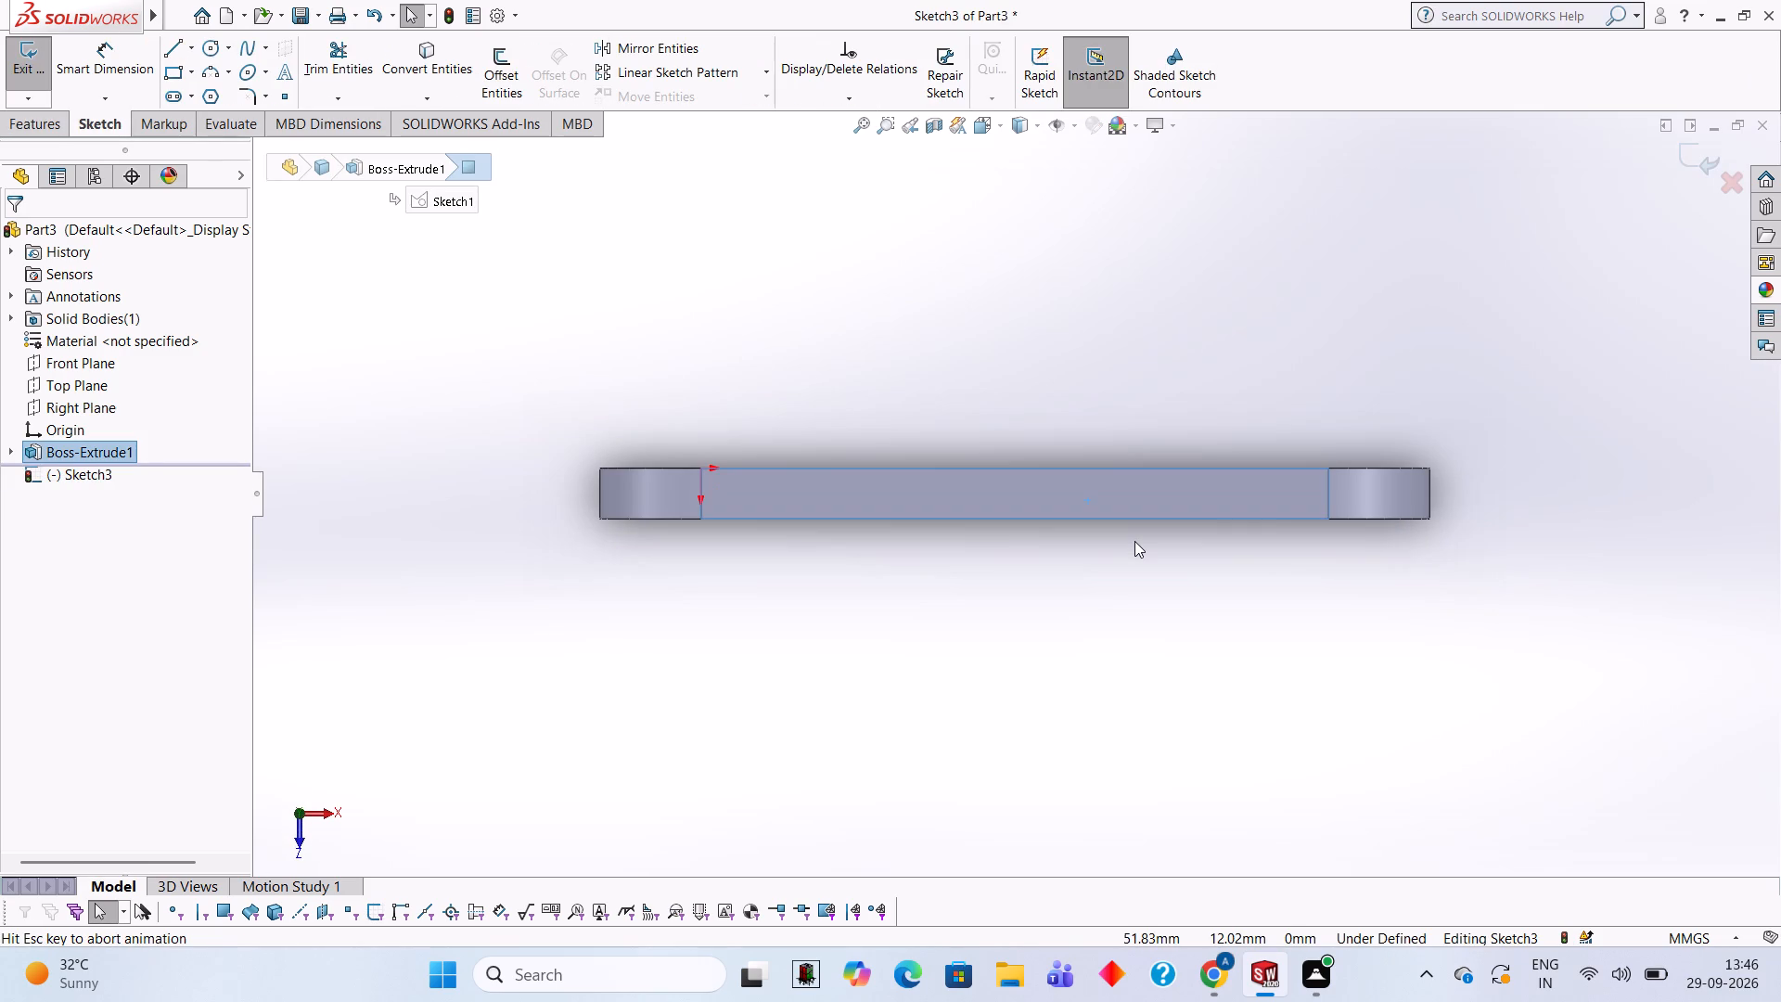
key(ctrl+8)
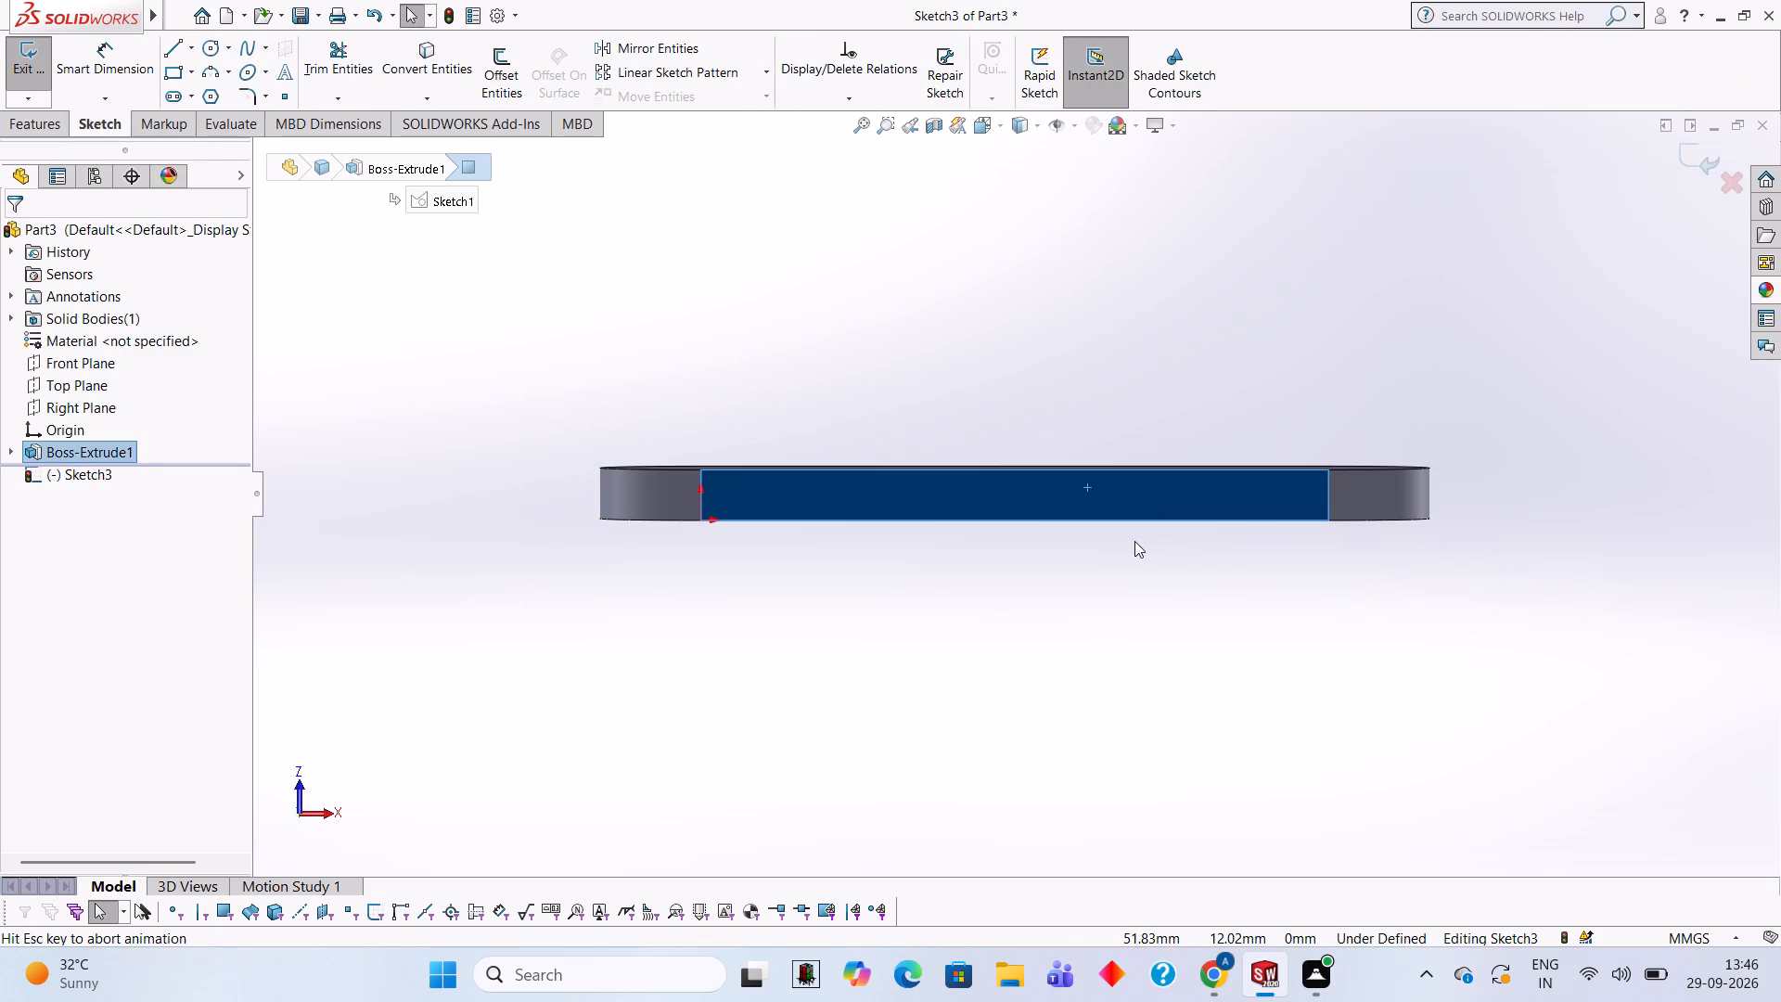
click(174, 47)
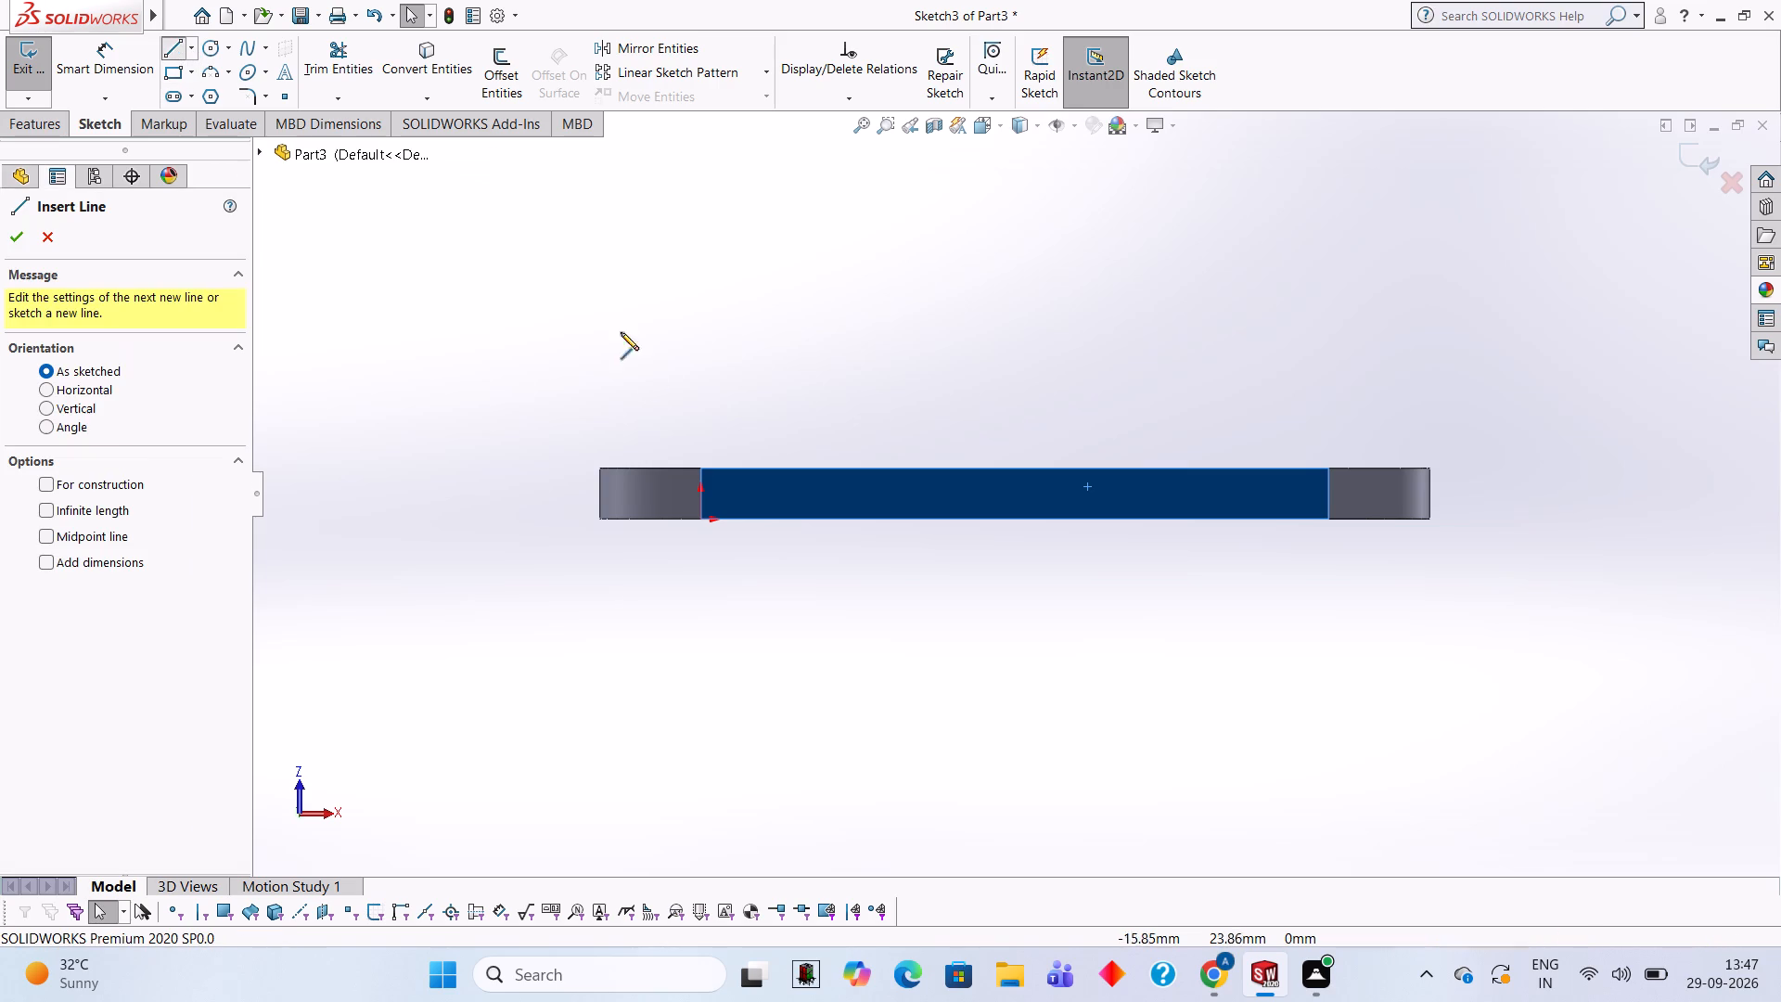
click(699, 464)
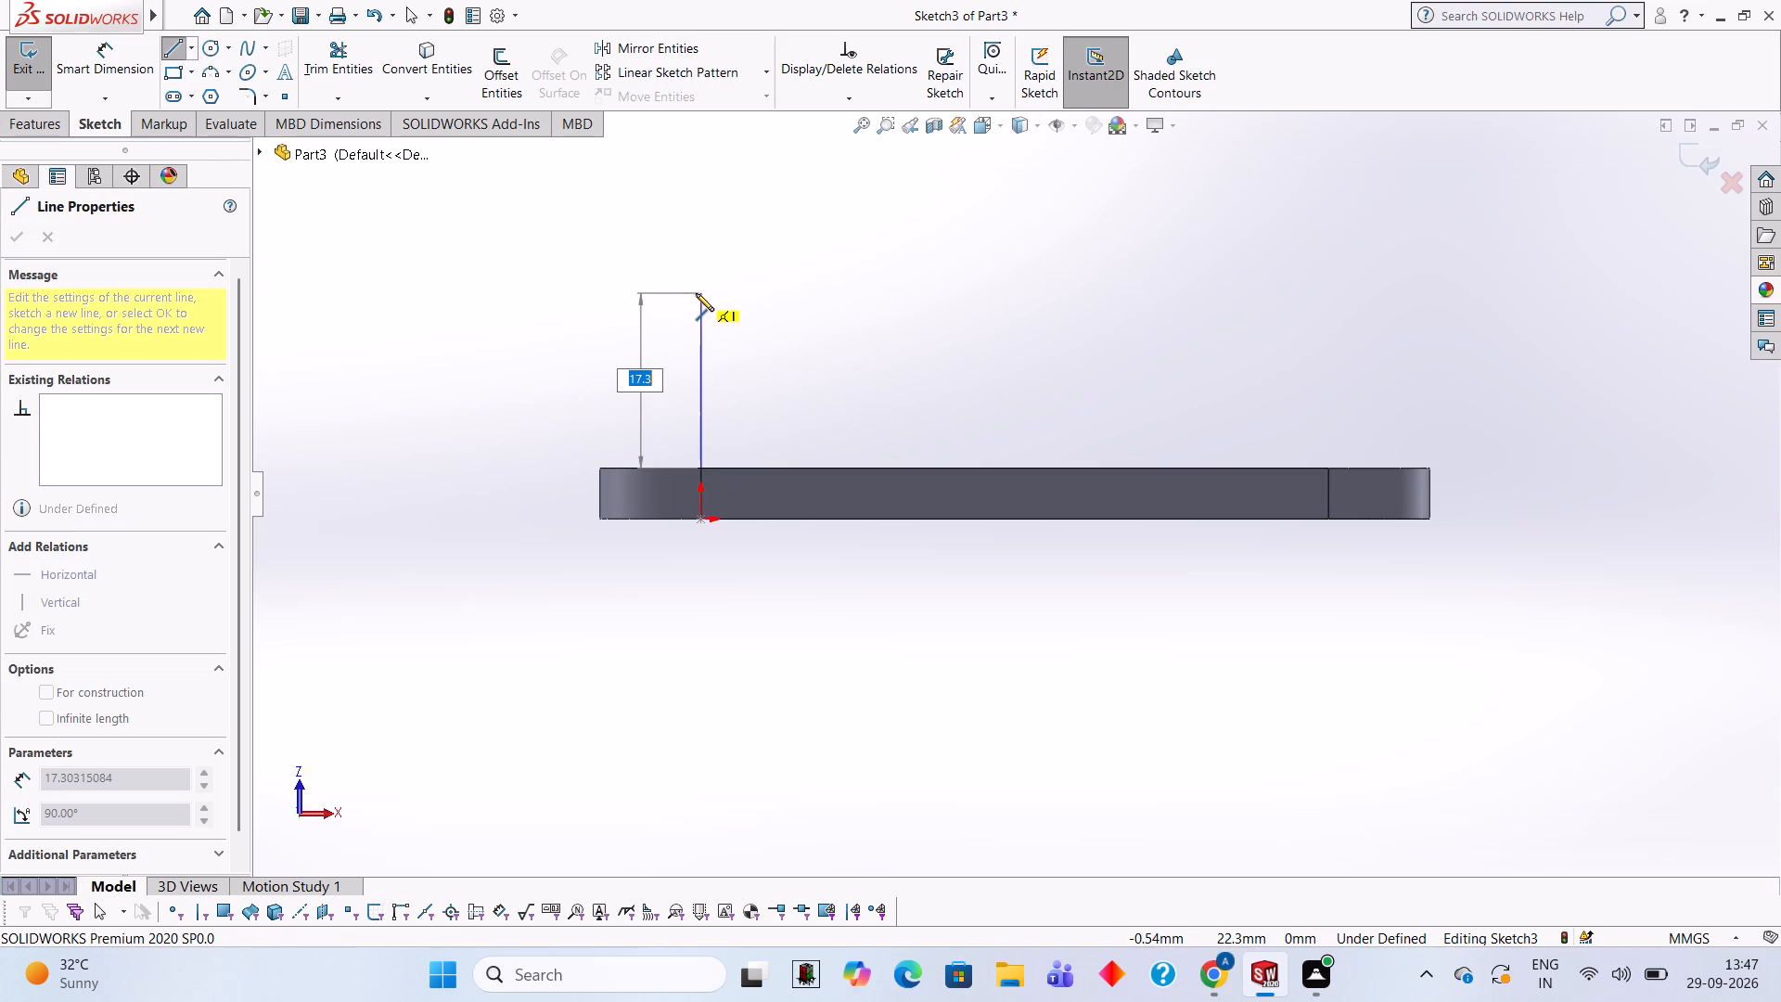
text(15)
key(Return)
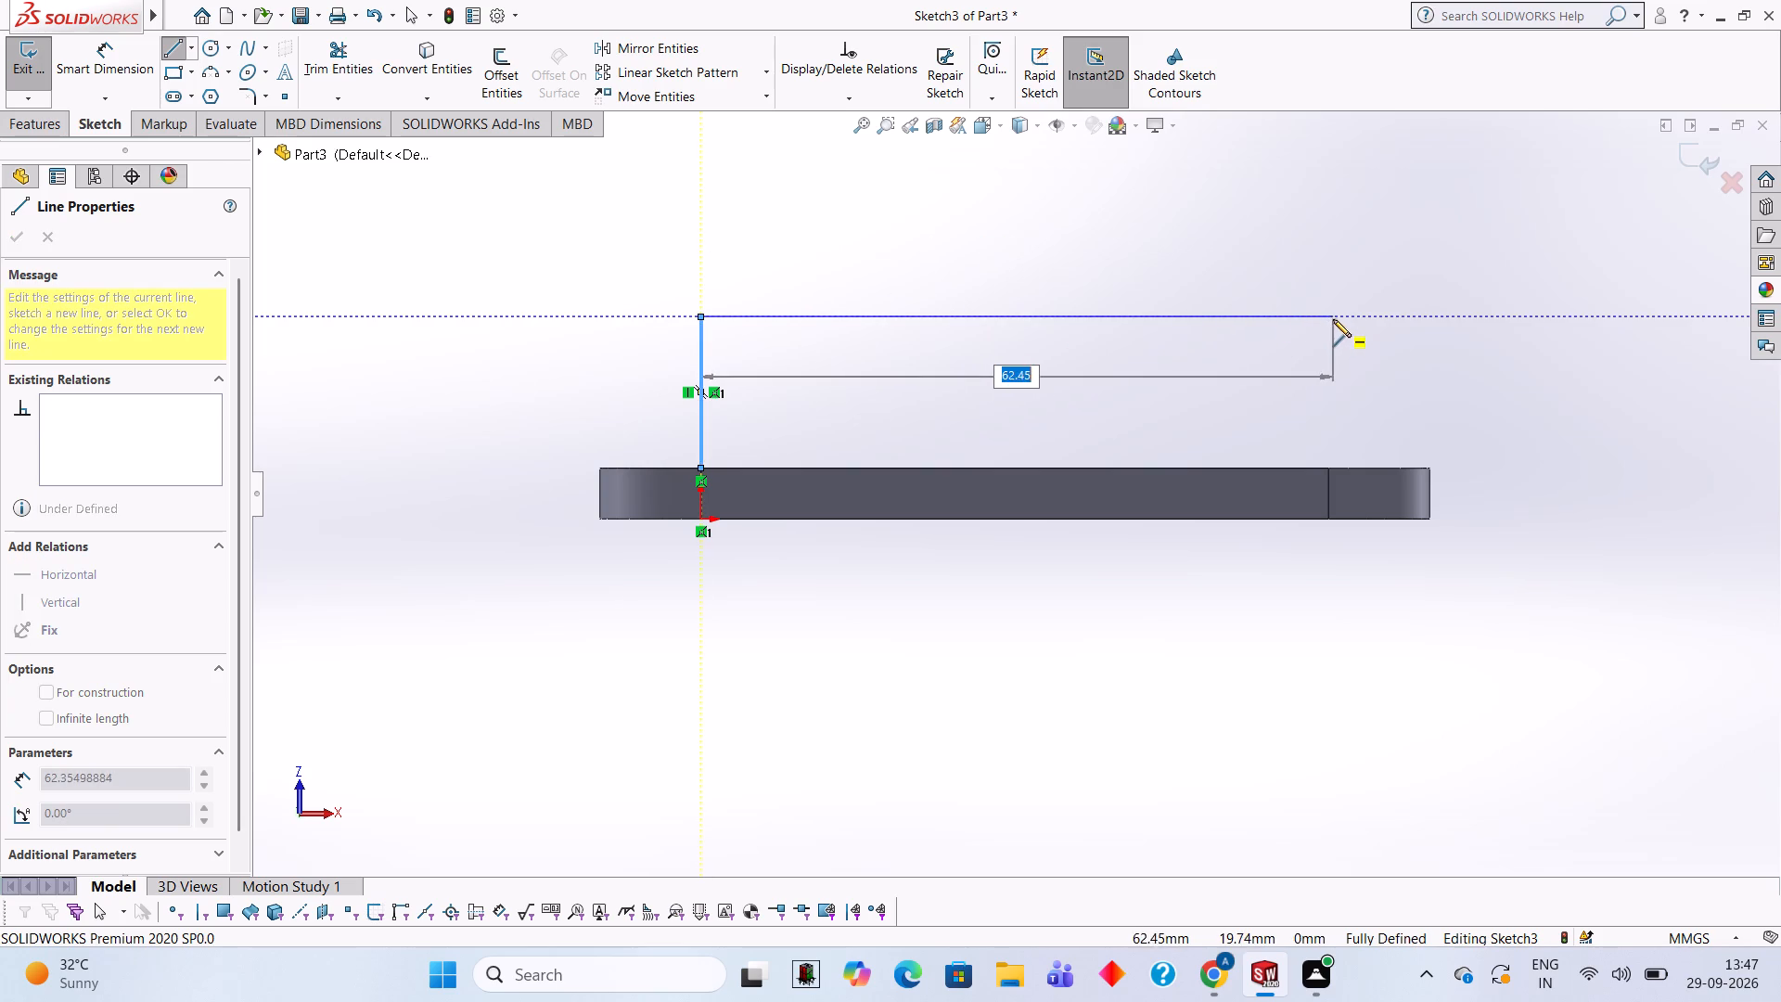
key(Escape)
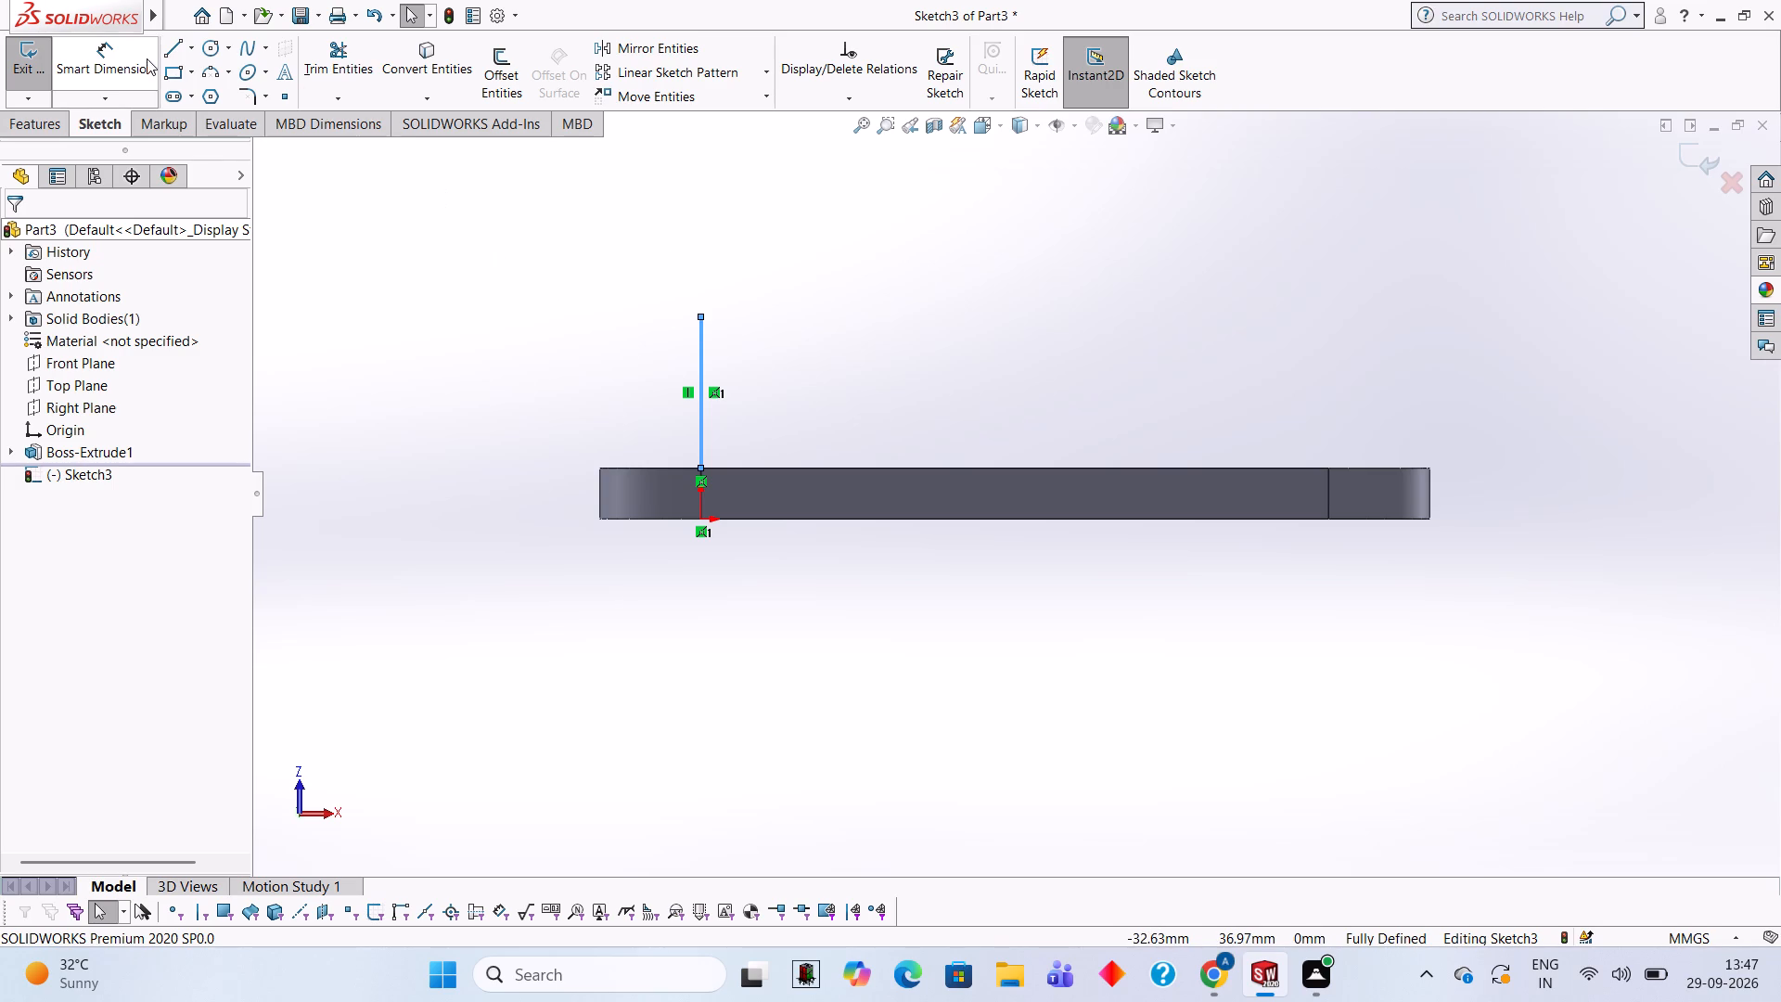
Draw a 15 mm vertical line upward from the side face's upper-right corner.
click(170, 58)
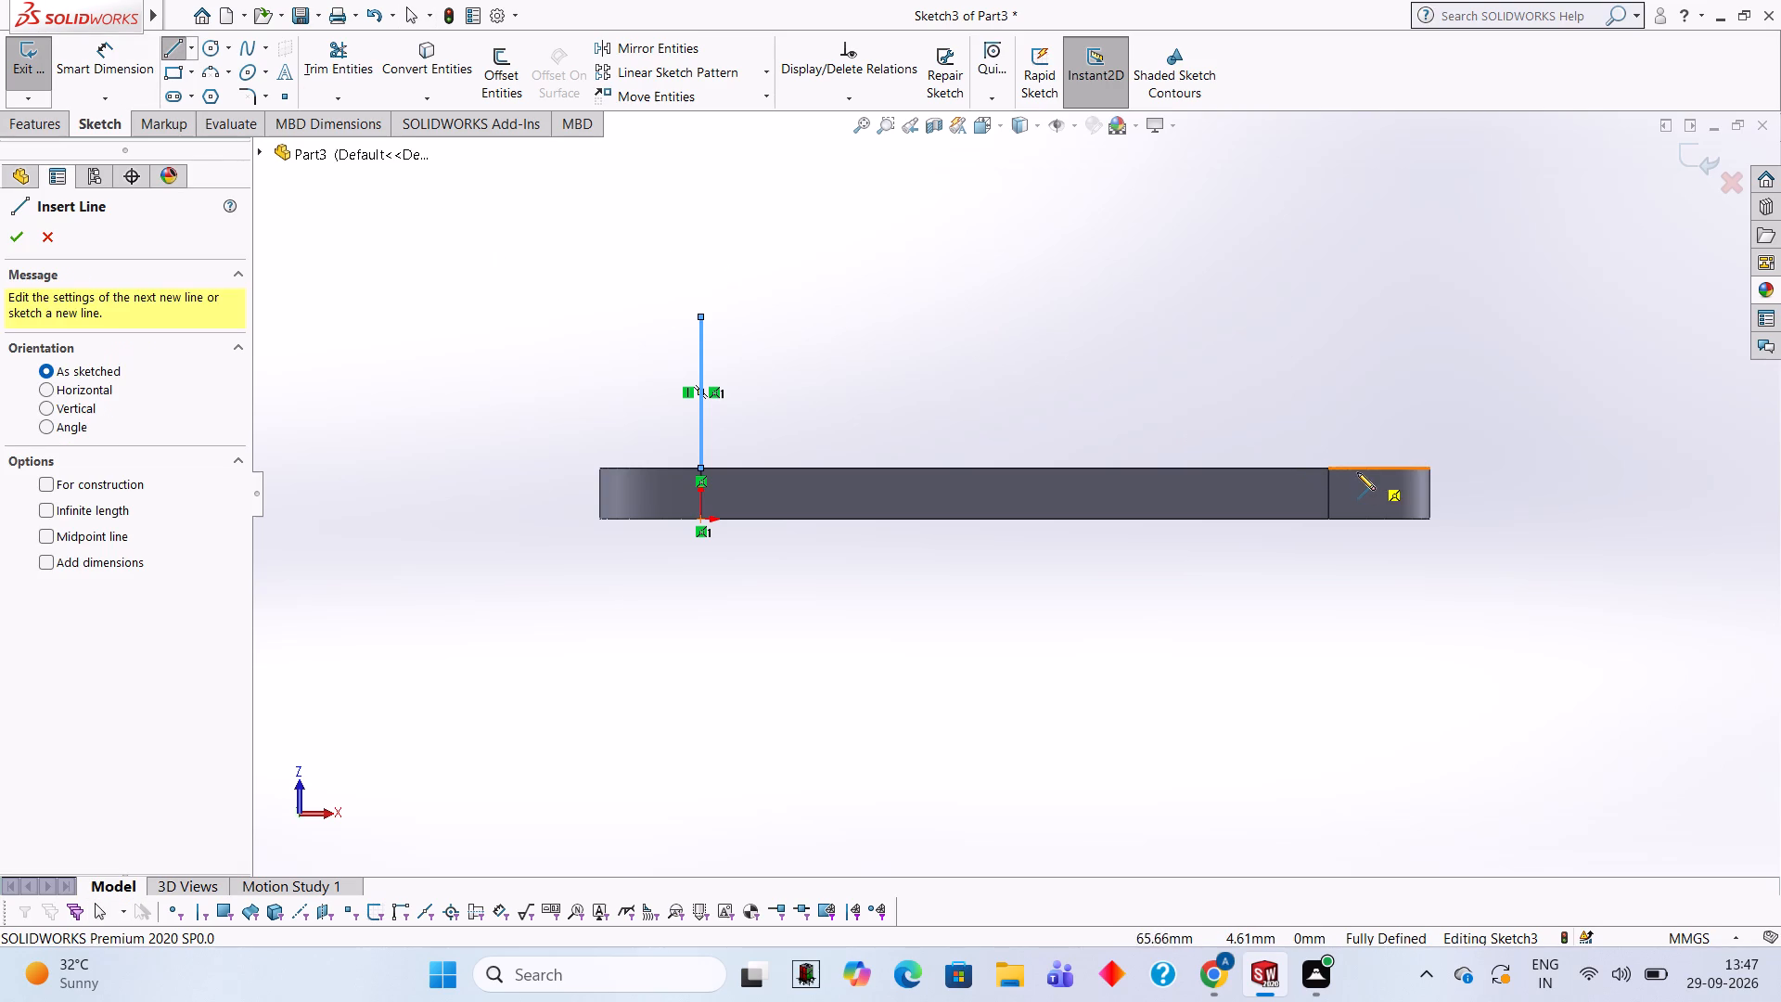
click(1329, 468)
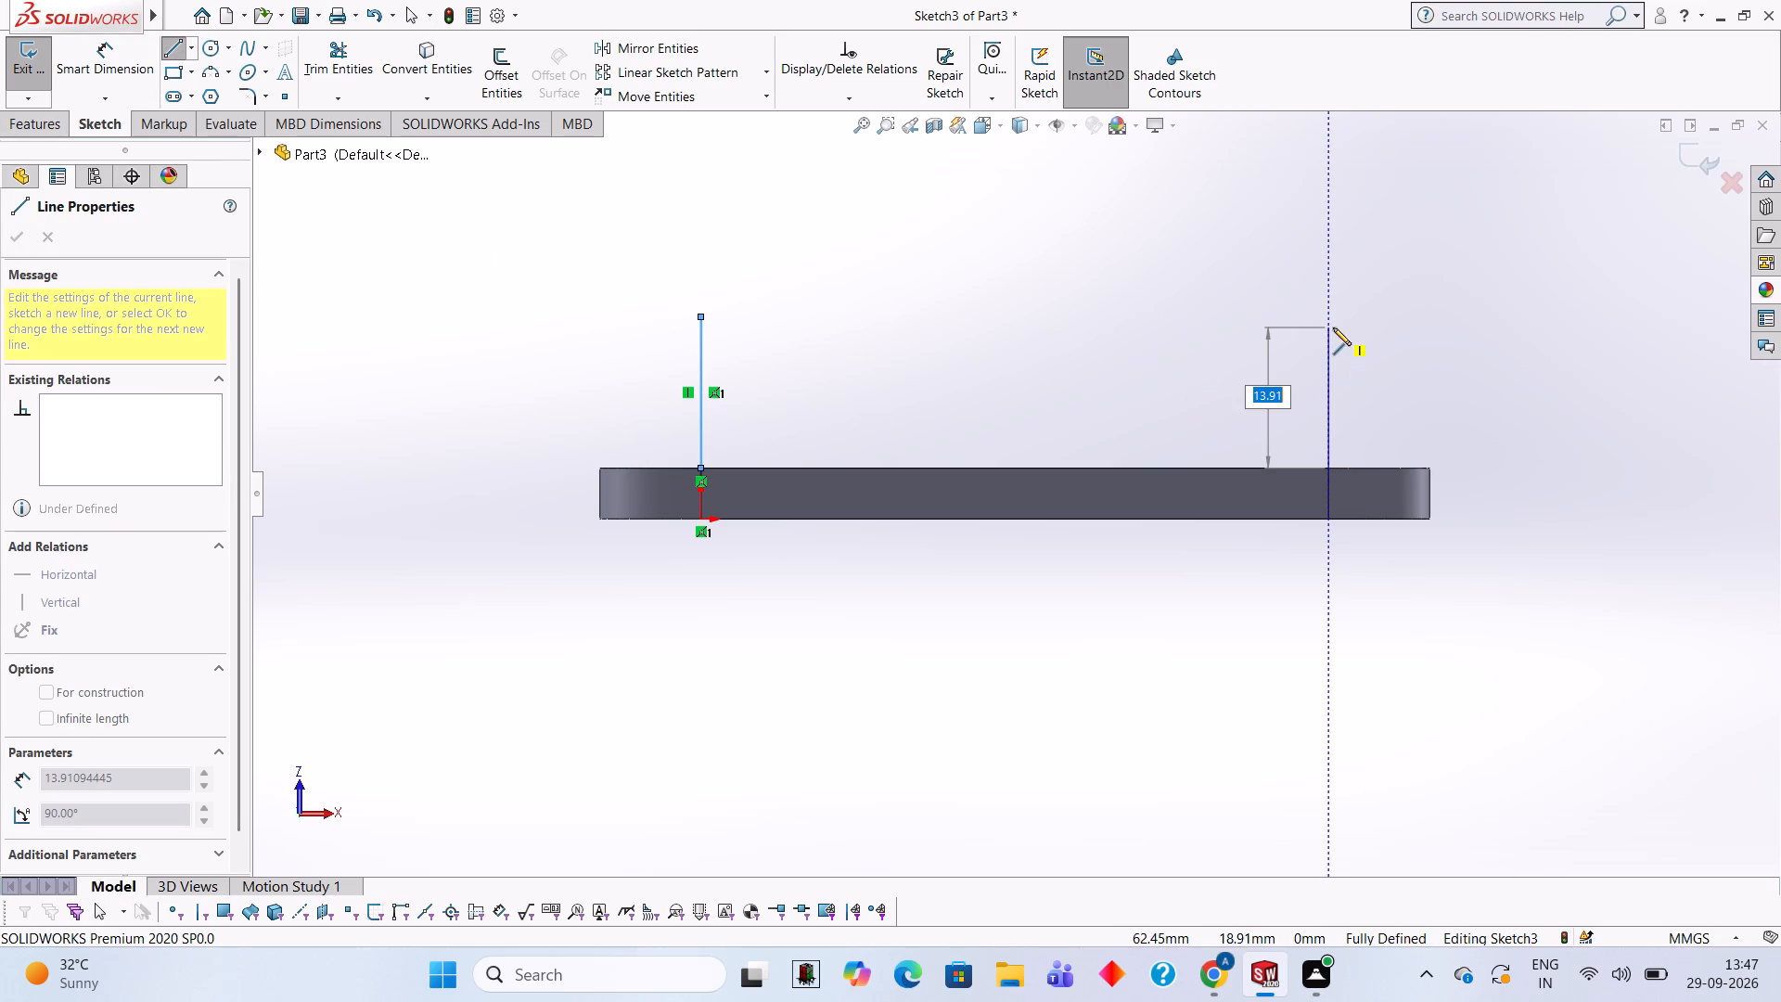
text(15)
key(Return)
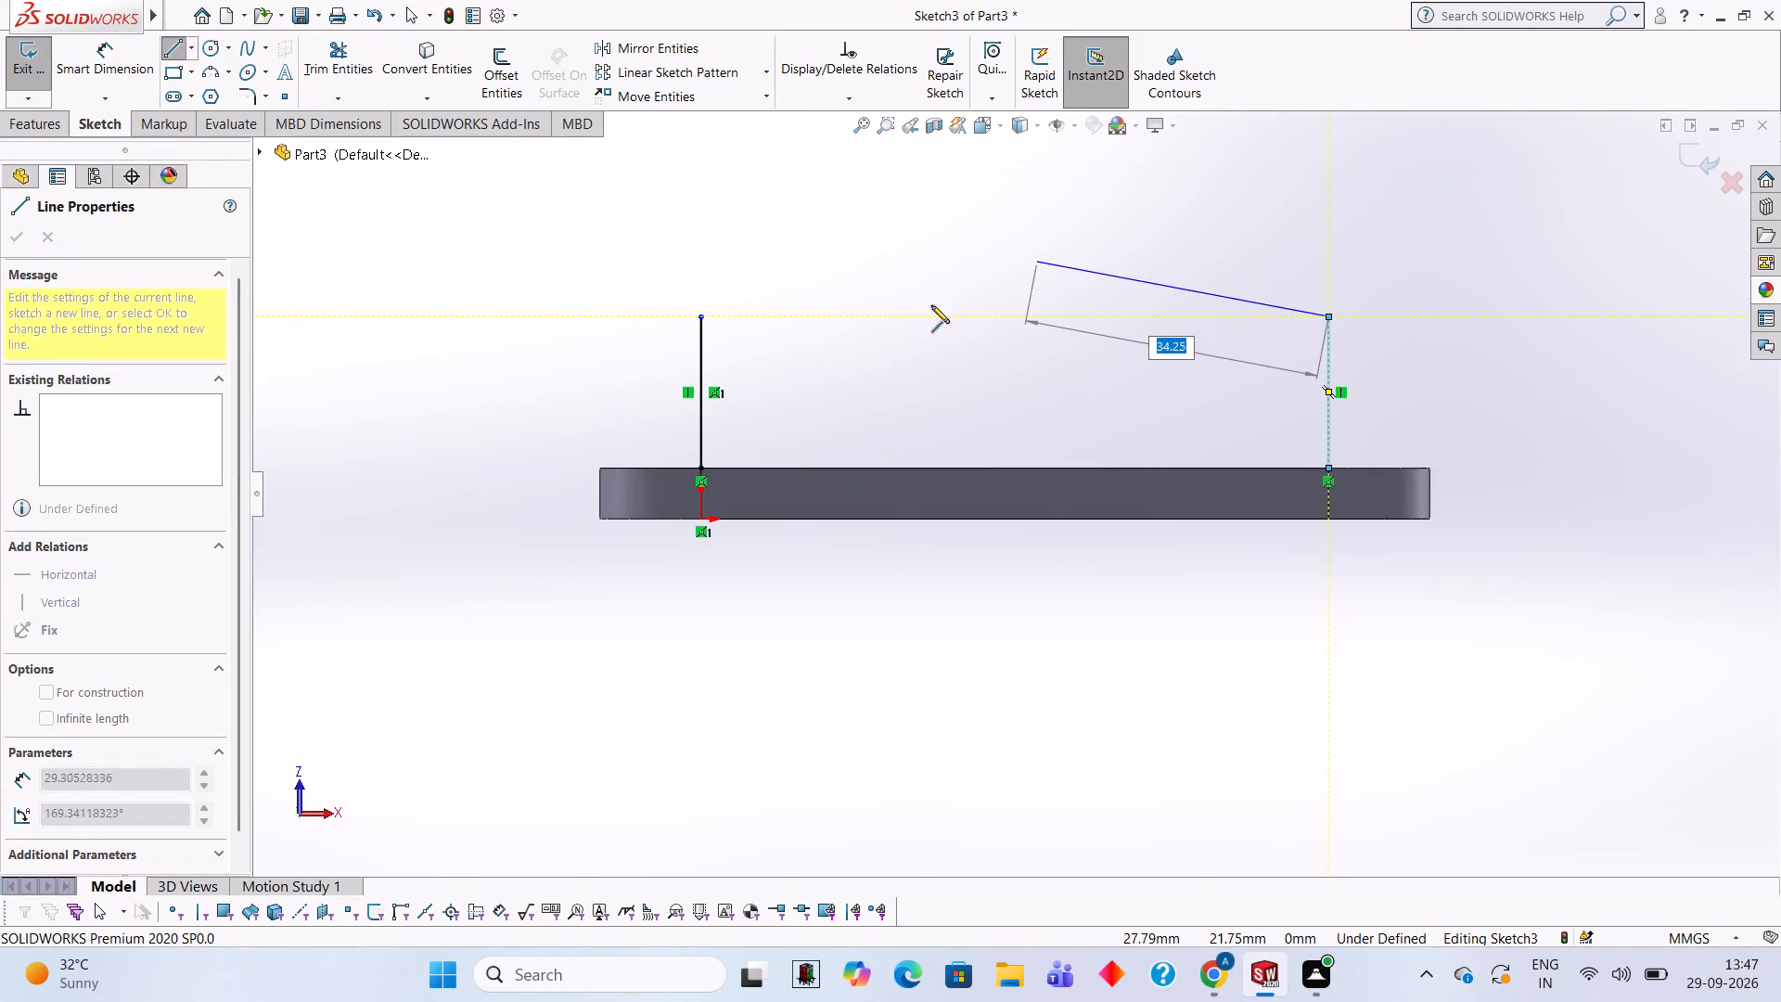
key(Escape)
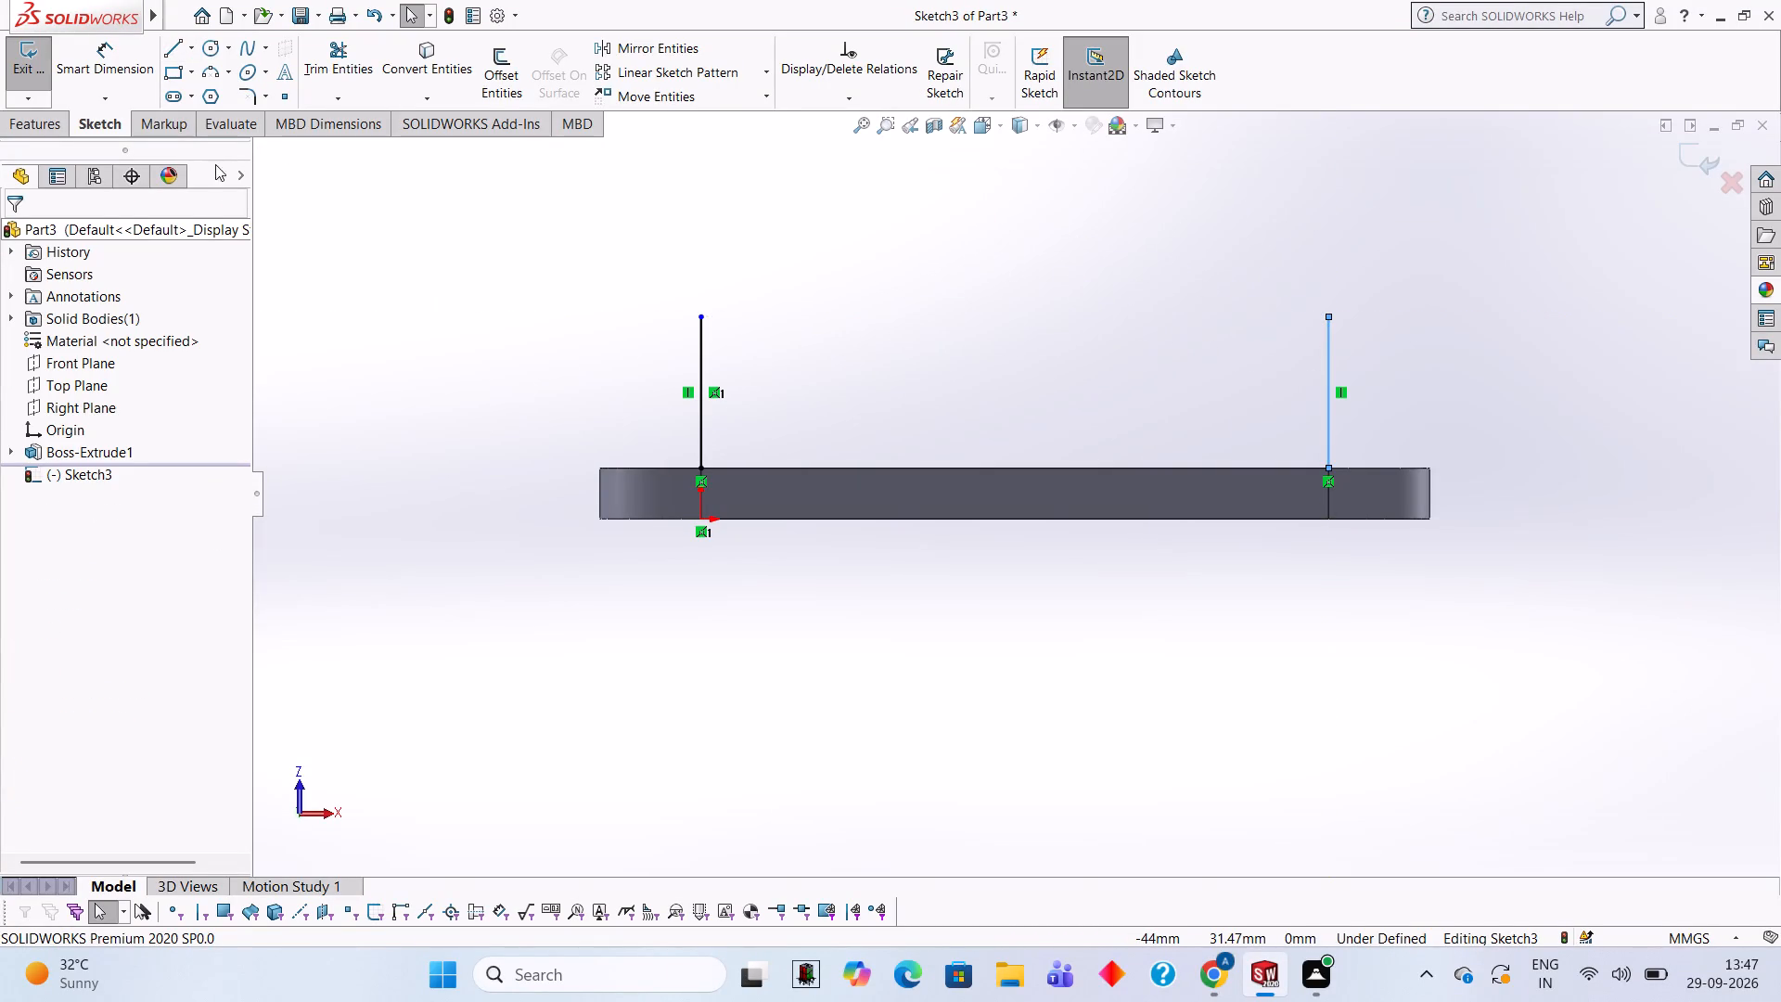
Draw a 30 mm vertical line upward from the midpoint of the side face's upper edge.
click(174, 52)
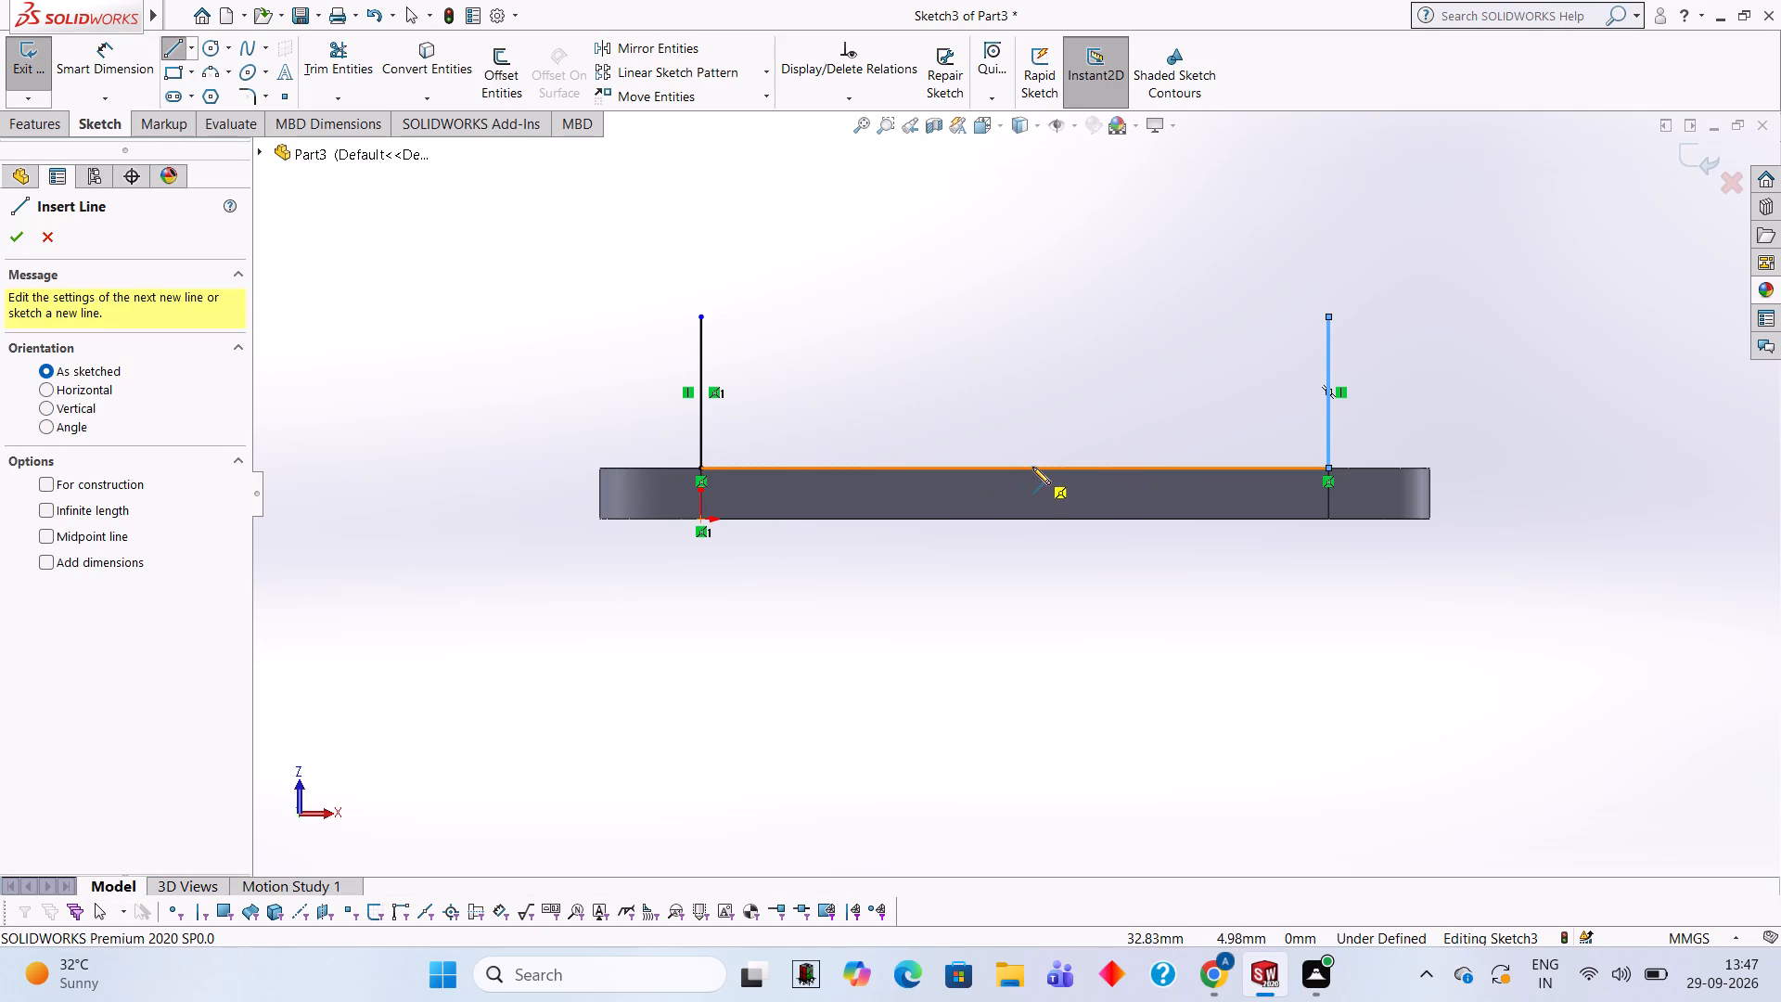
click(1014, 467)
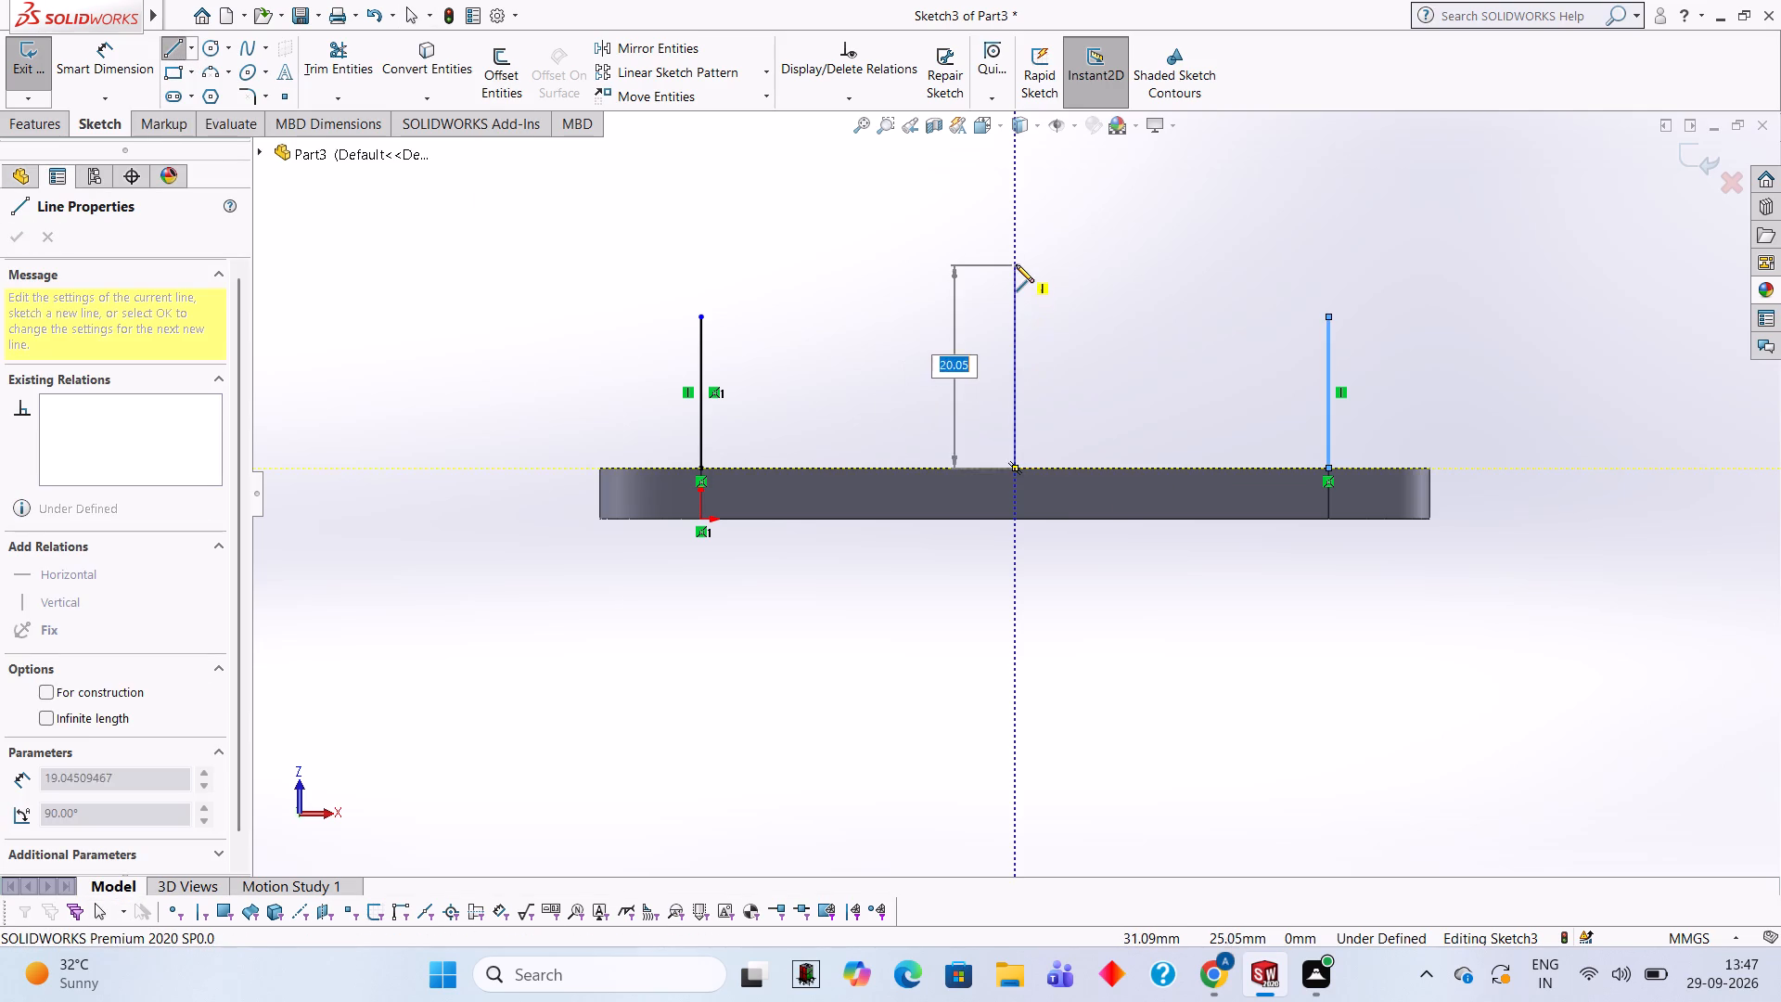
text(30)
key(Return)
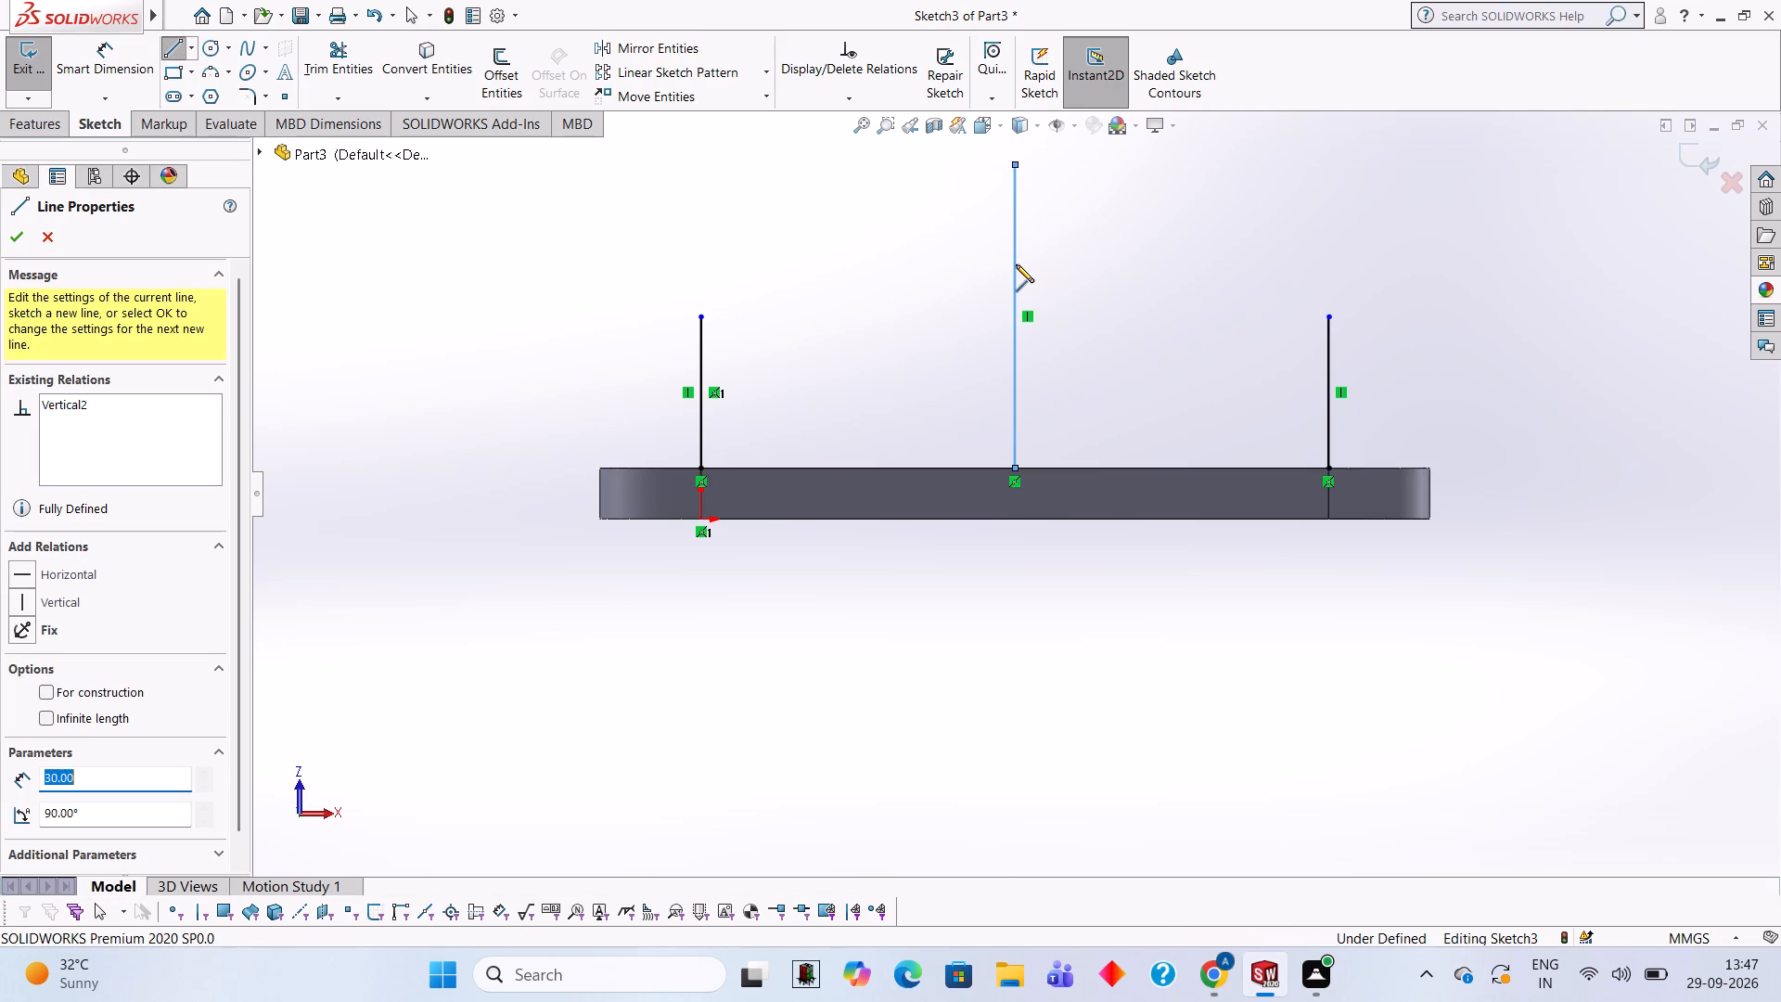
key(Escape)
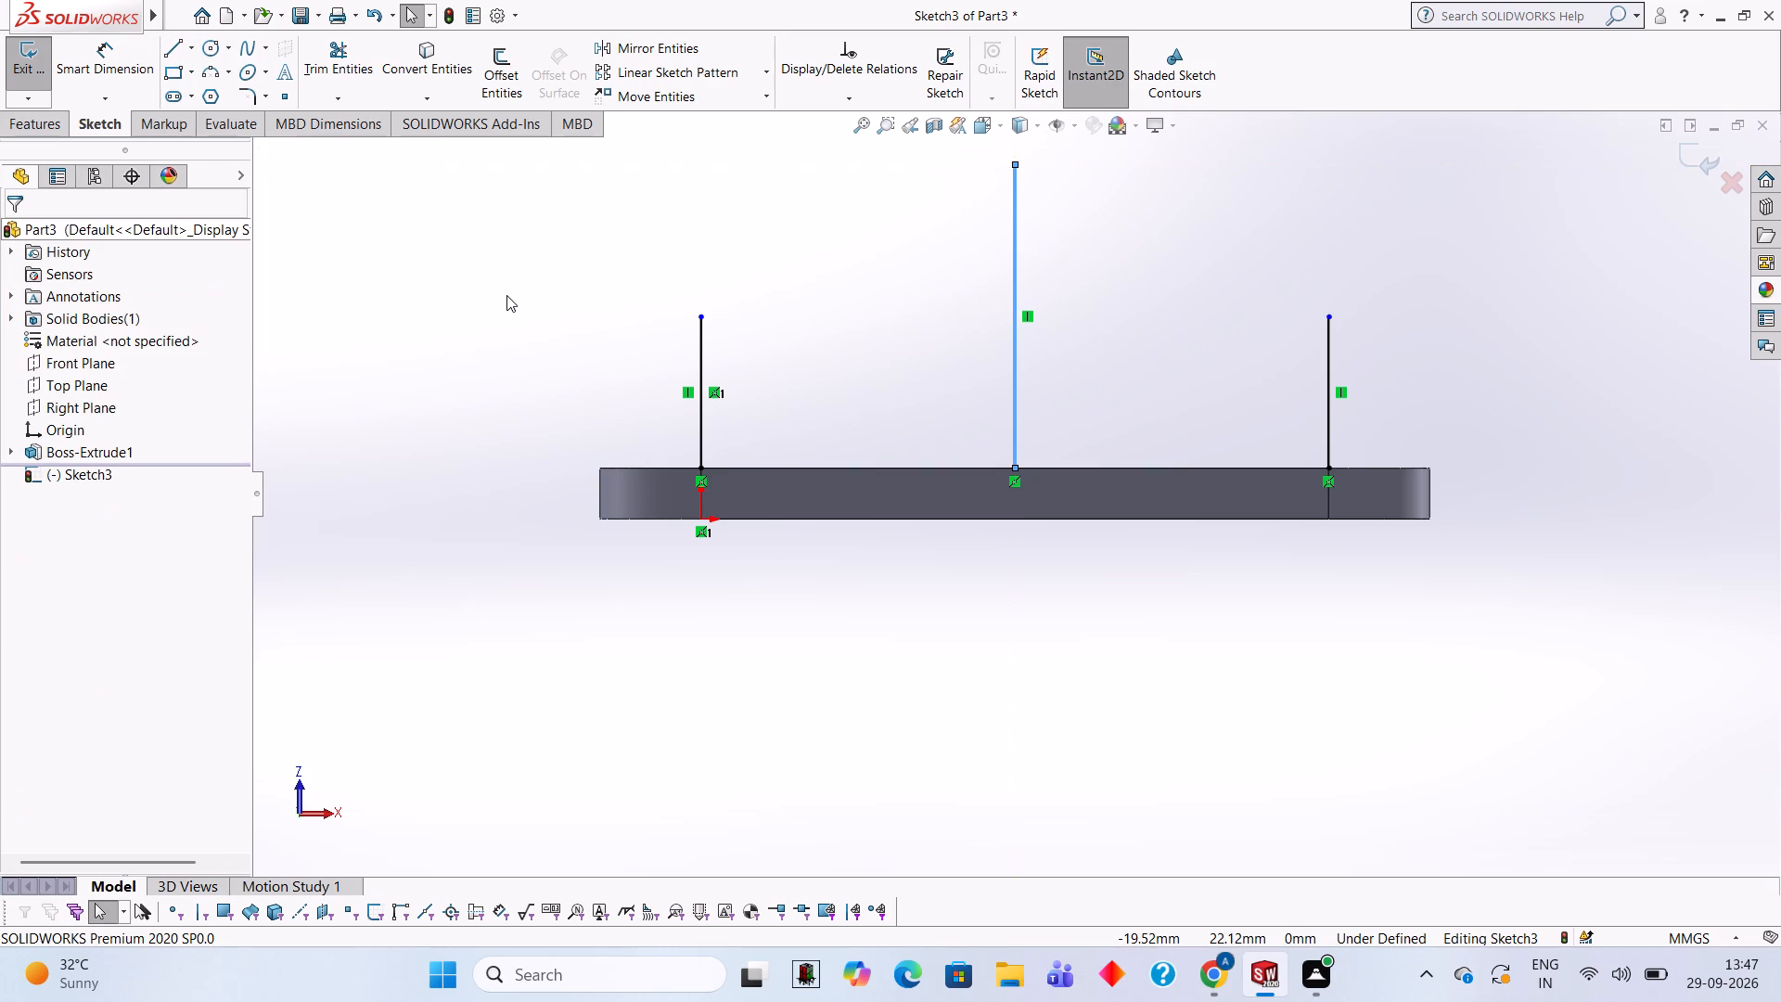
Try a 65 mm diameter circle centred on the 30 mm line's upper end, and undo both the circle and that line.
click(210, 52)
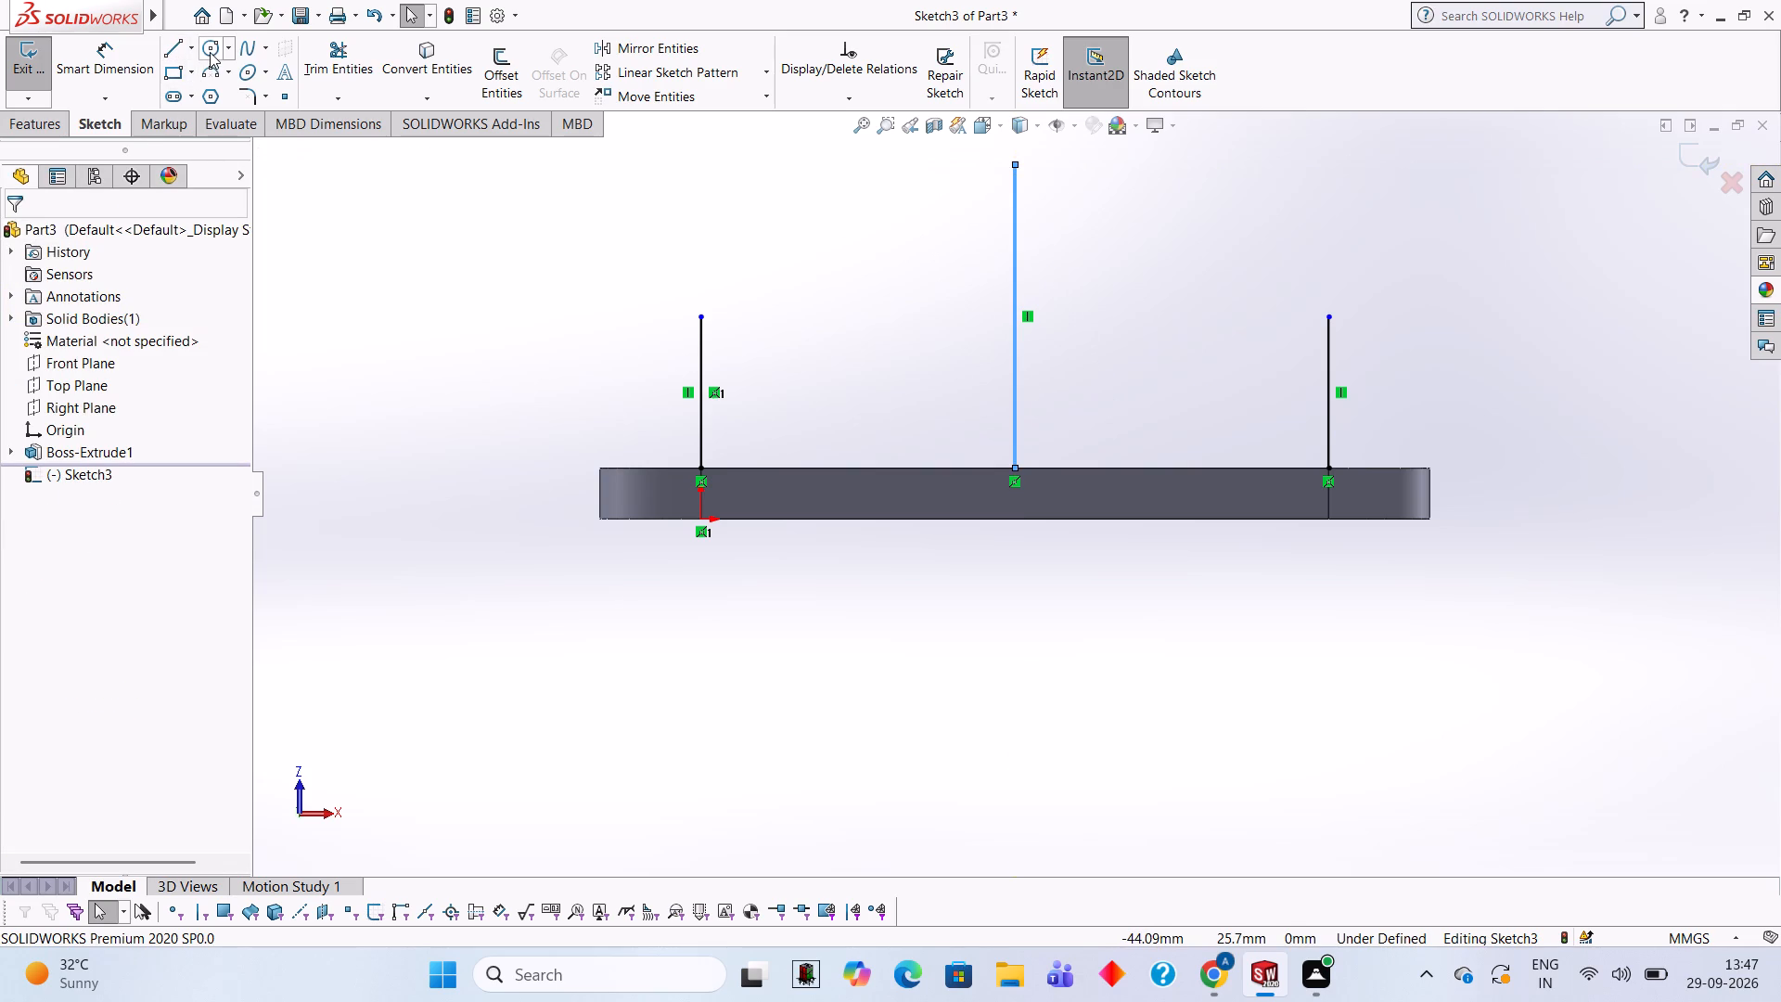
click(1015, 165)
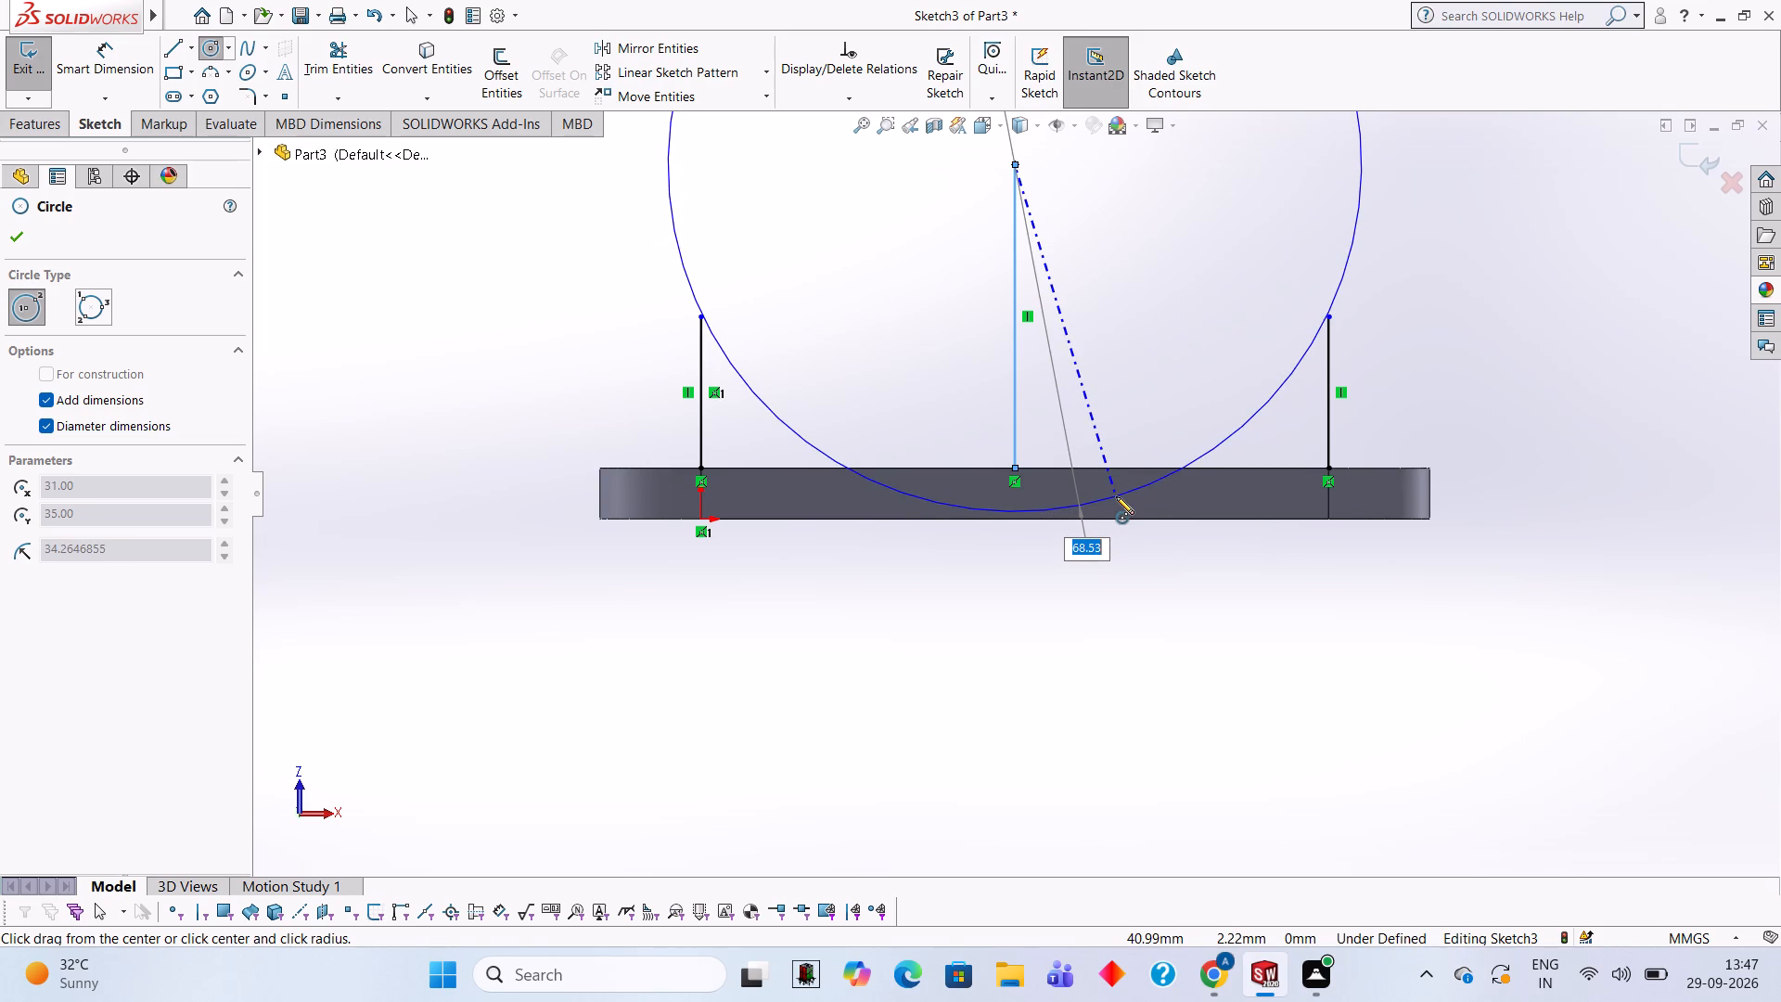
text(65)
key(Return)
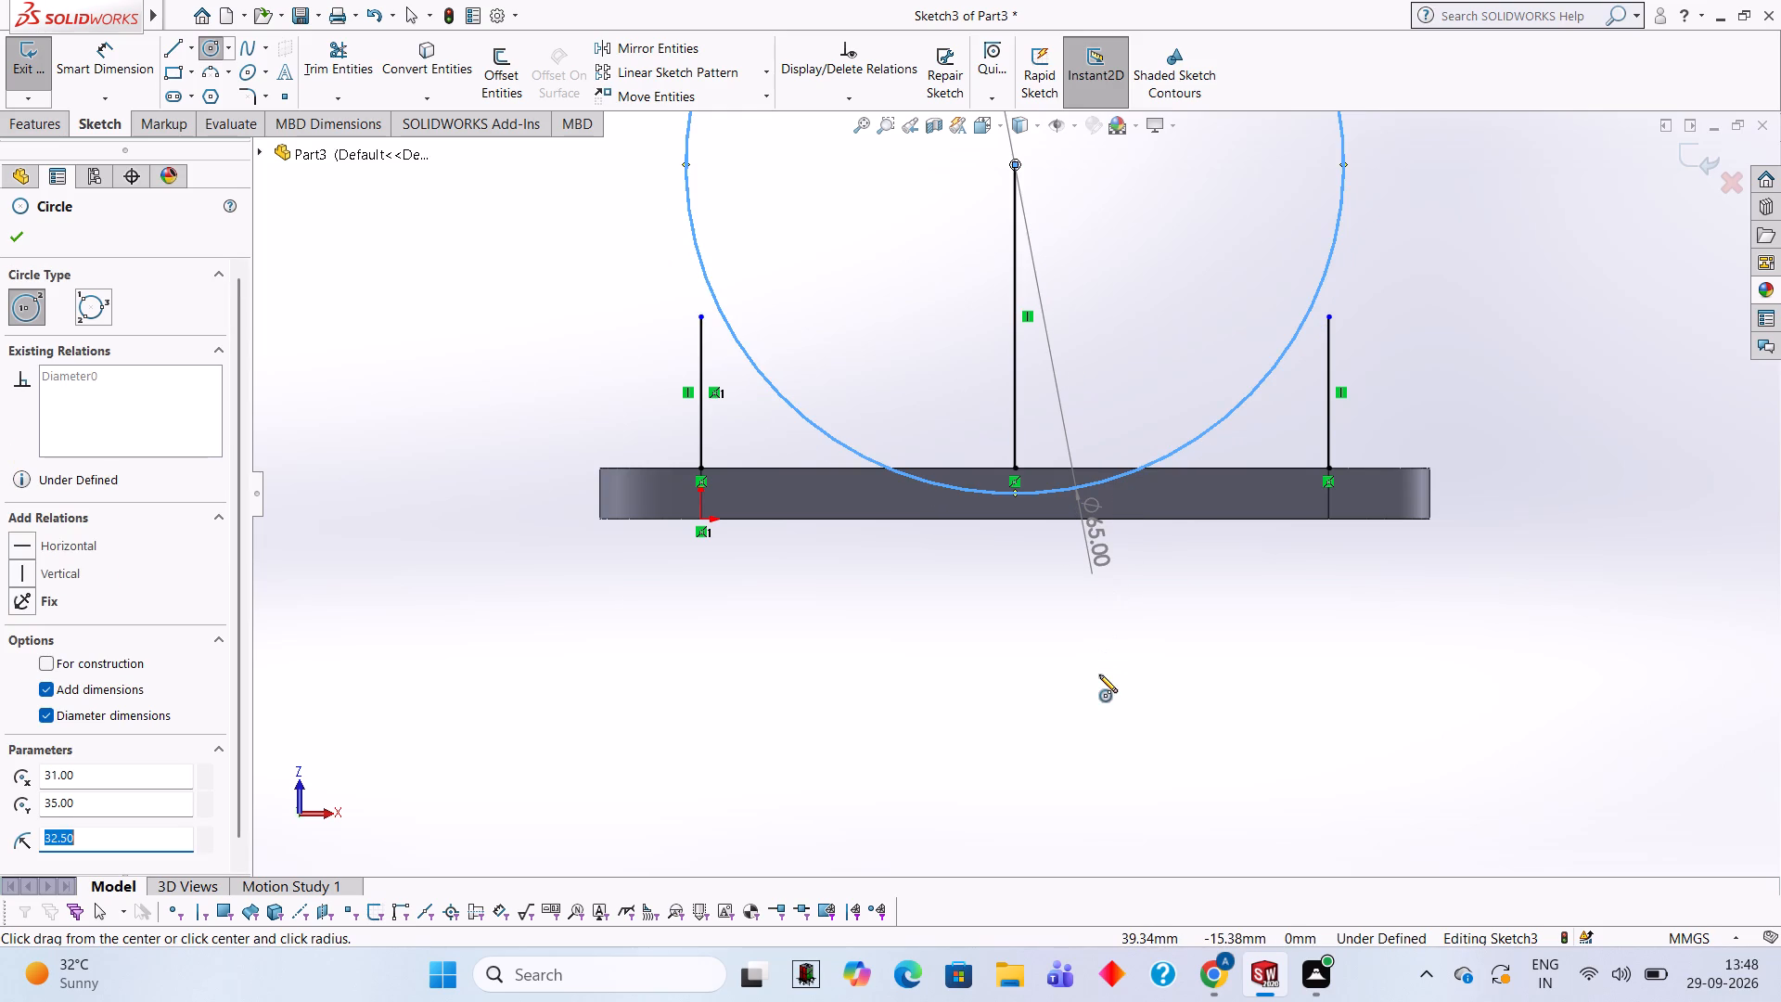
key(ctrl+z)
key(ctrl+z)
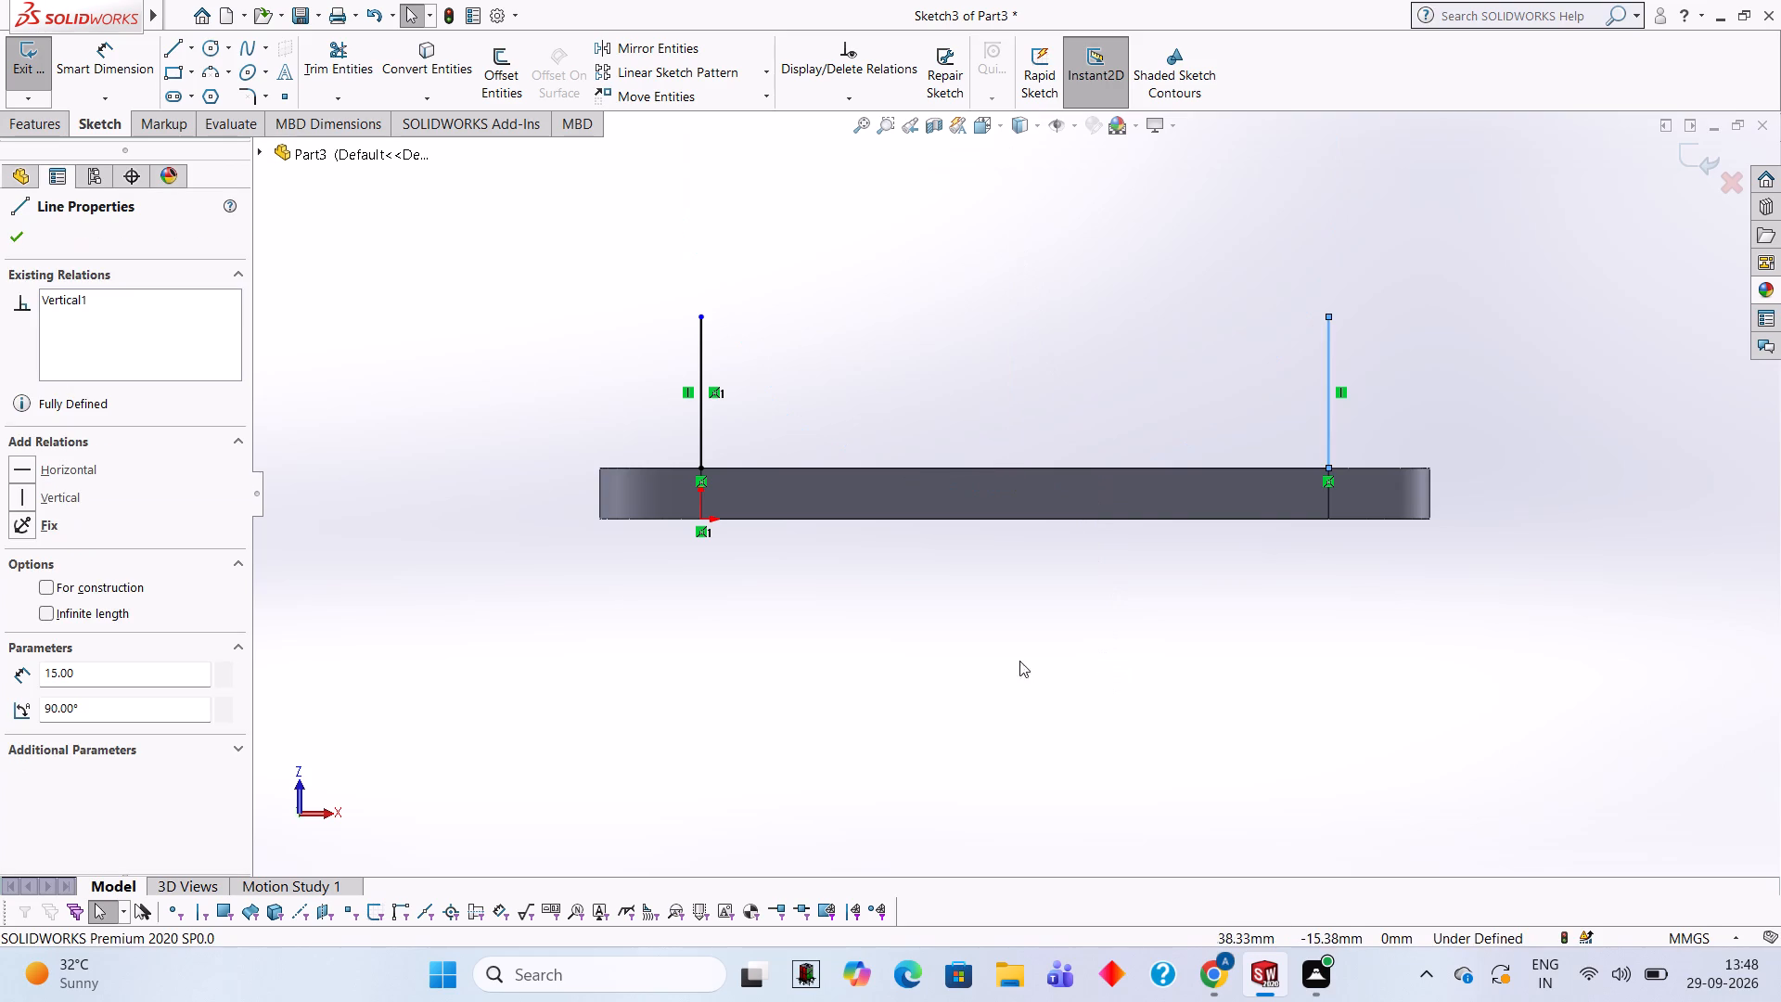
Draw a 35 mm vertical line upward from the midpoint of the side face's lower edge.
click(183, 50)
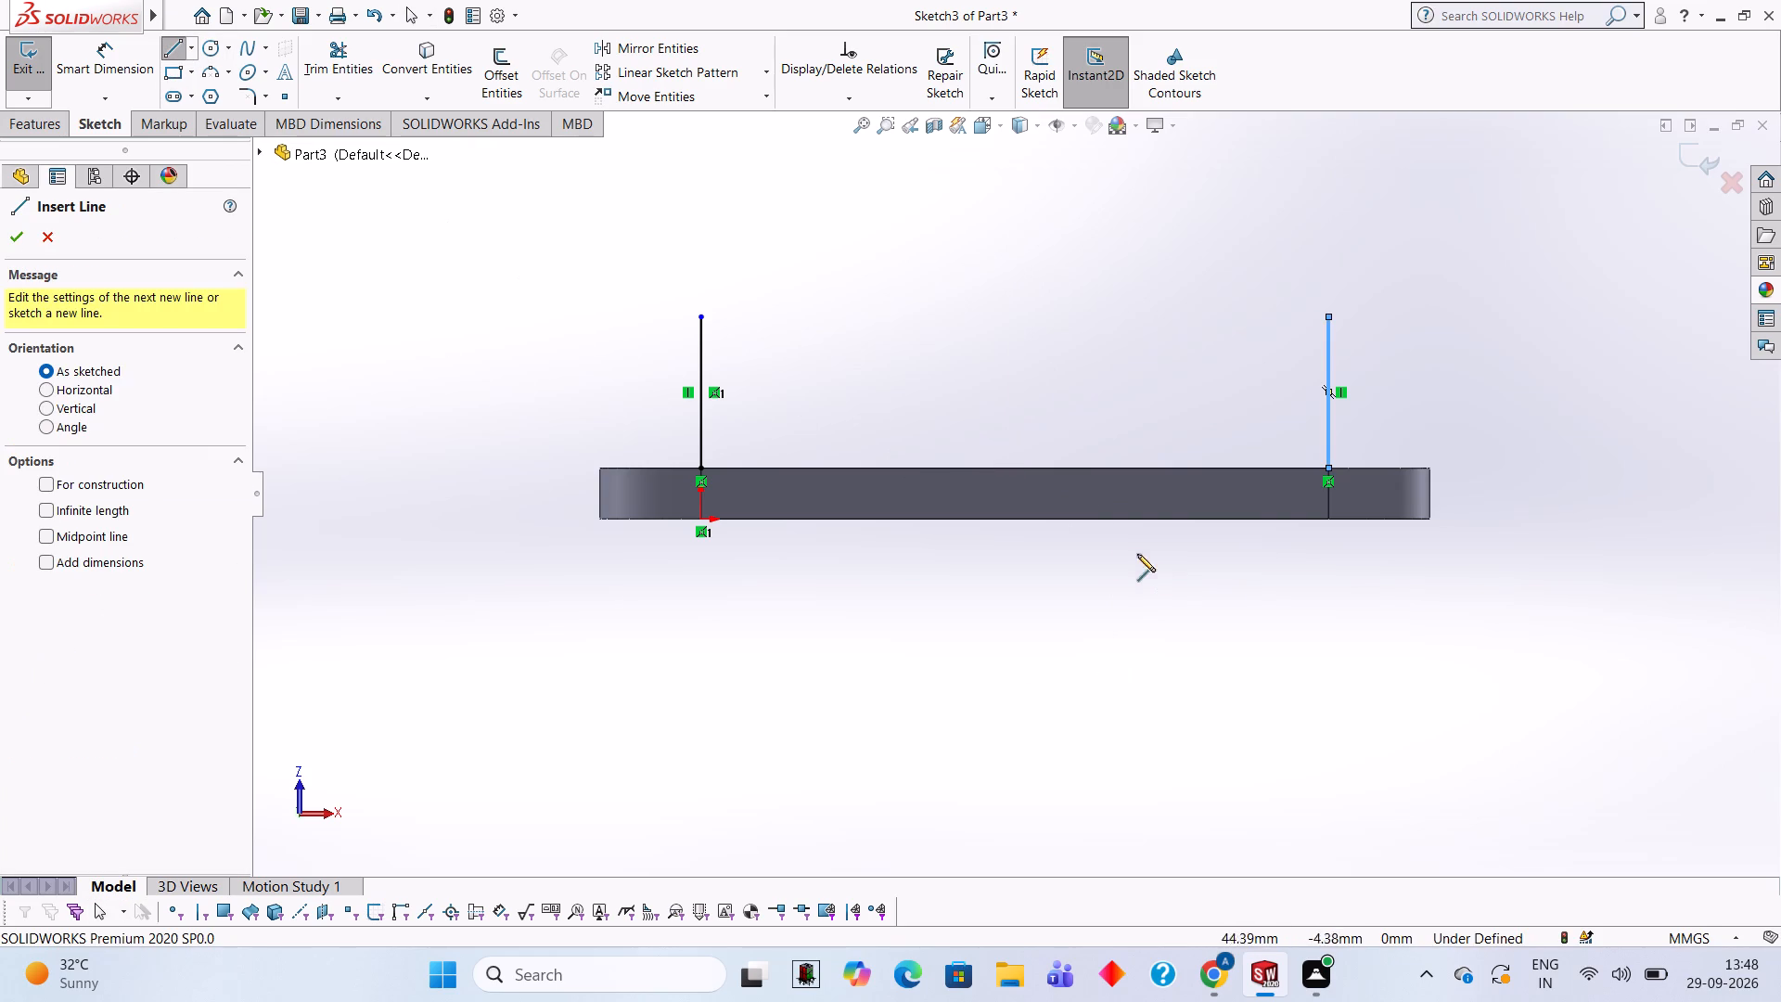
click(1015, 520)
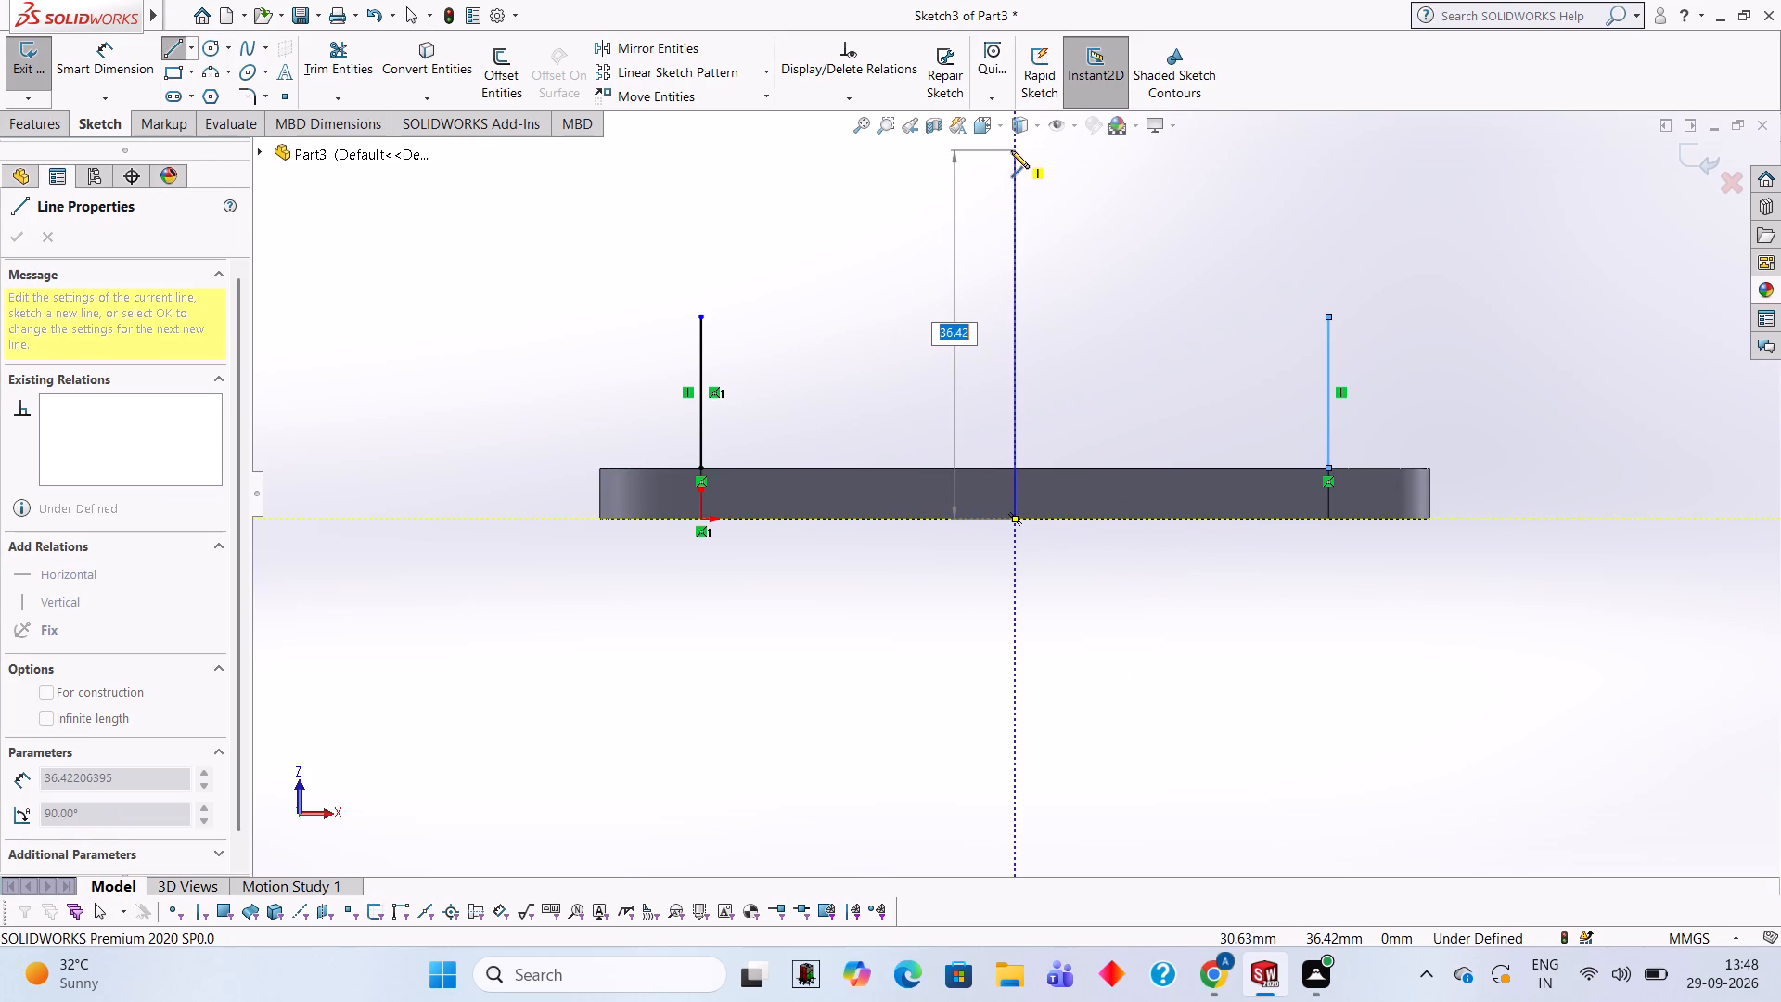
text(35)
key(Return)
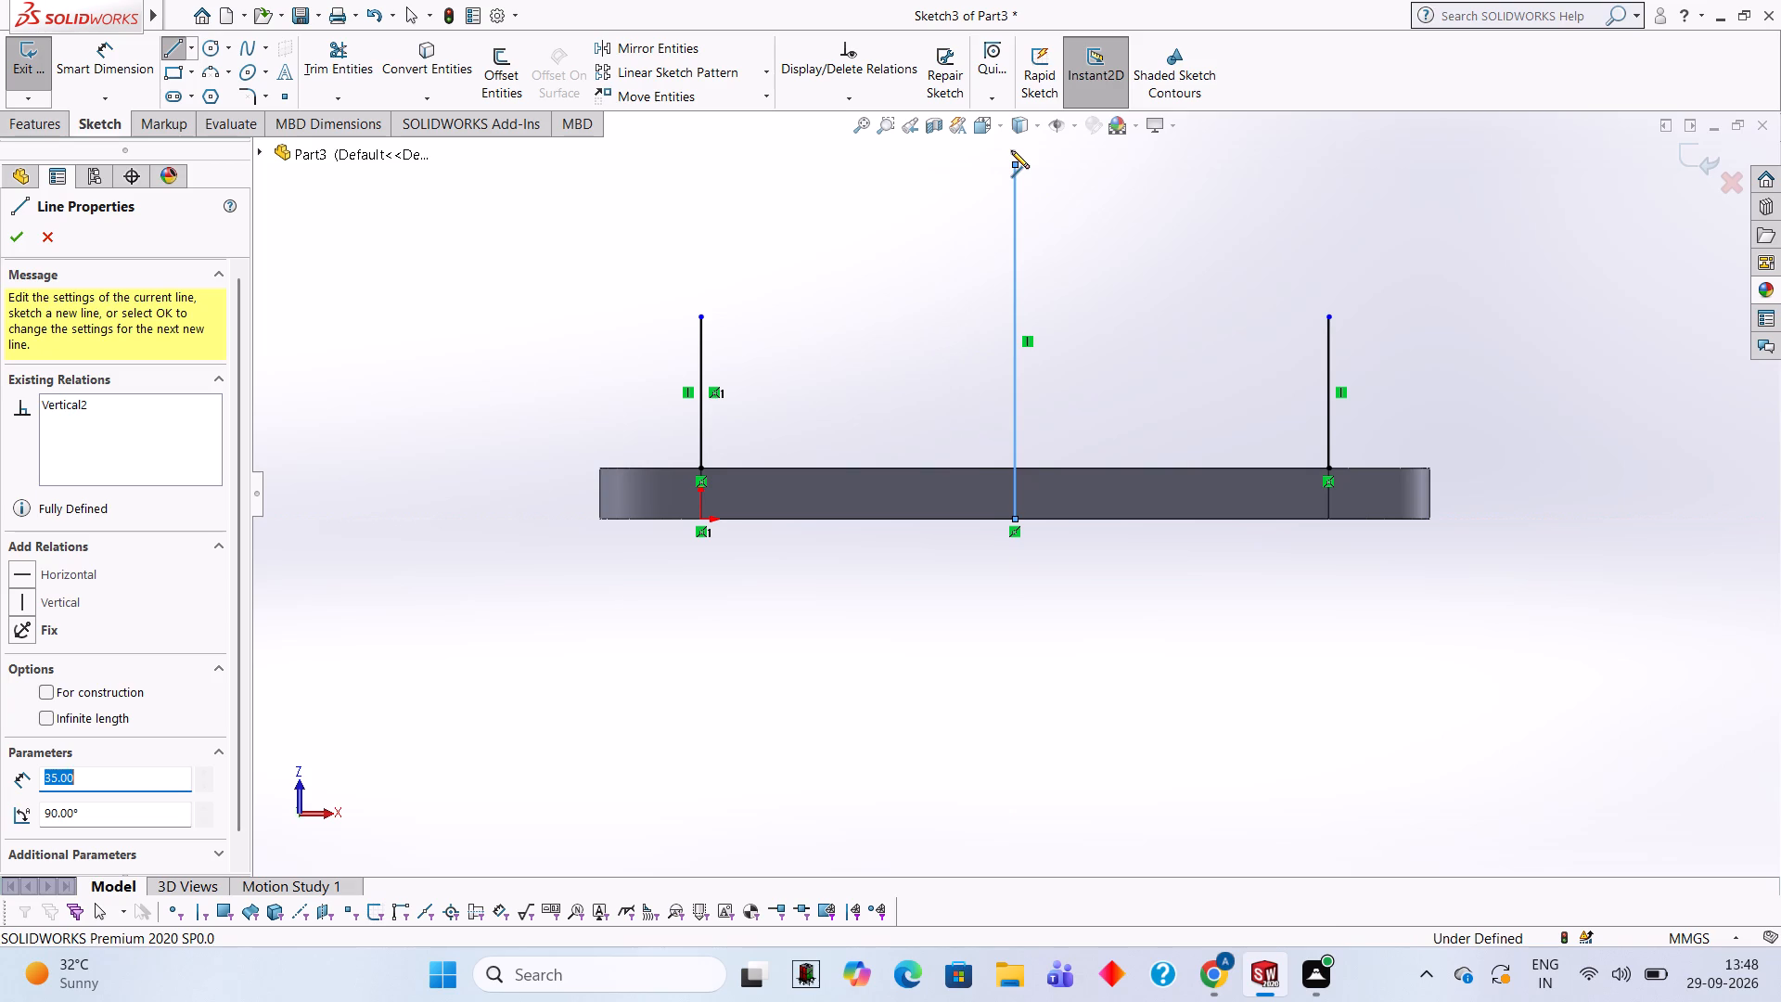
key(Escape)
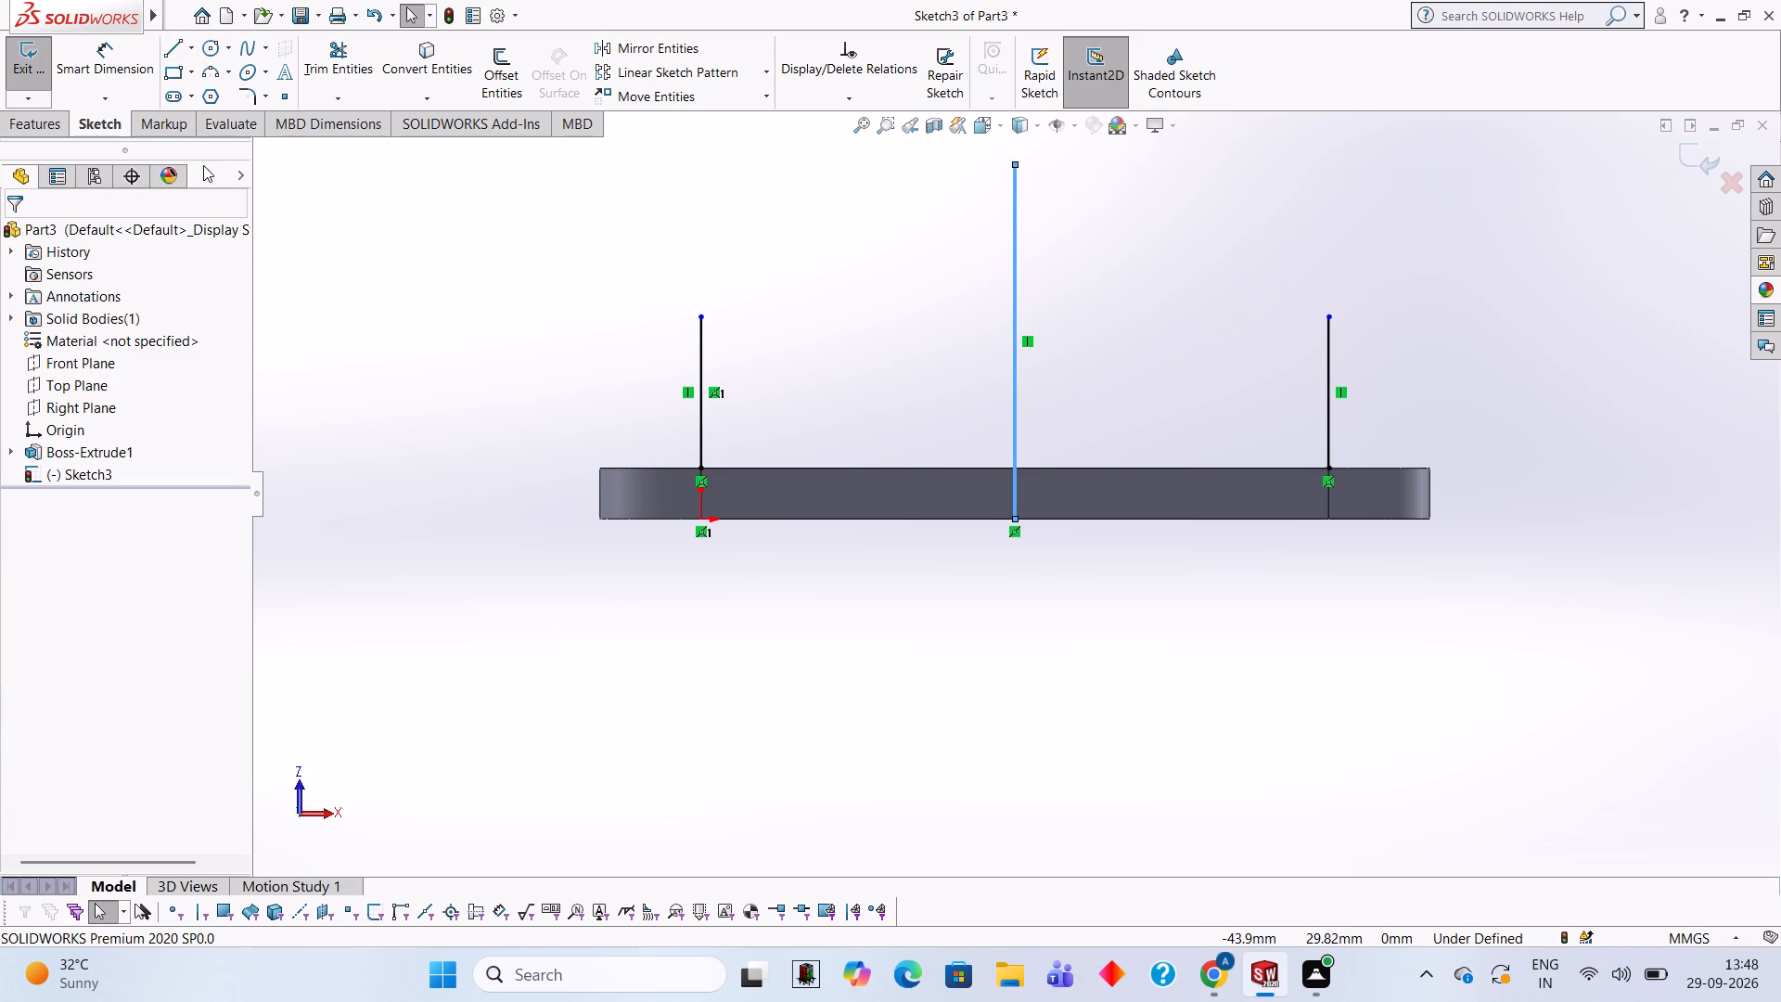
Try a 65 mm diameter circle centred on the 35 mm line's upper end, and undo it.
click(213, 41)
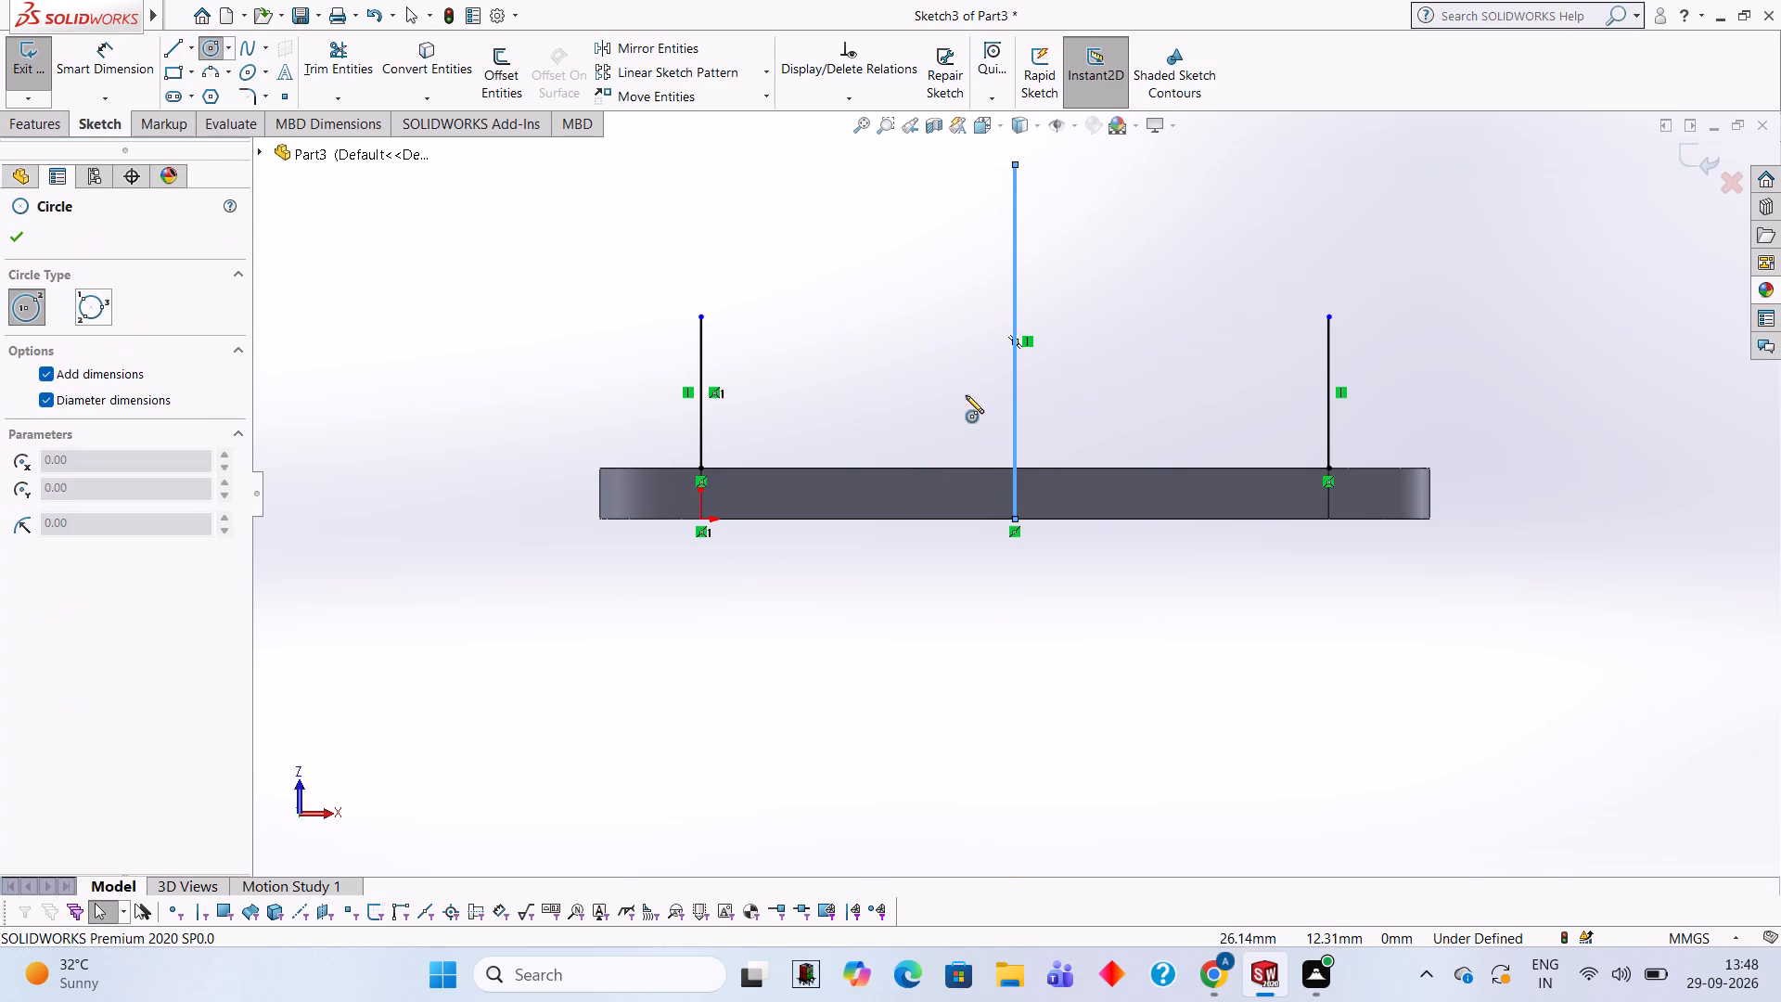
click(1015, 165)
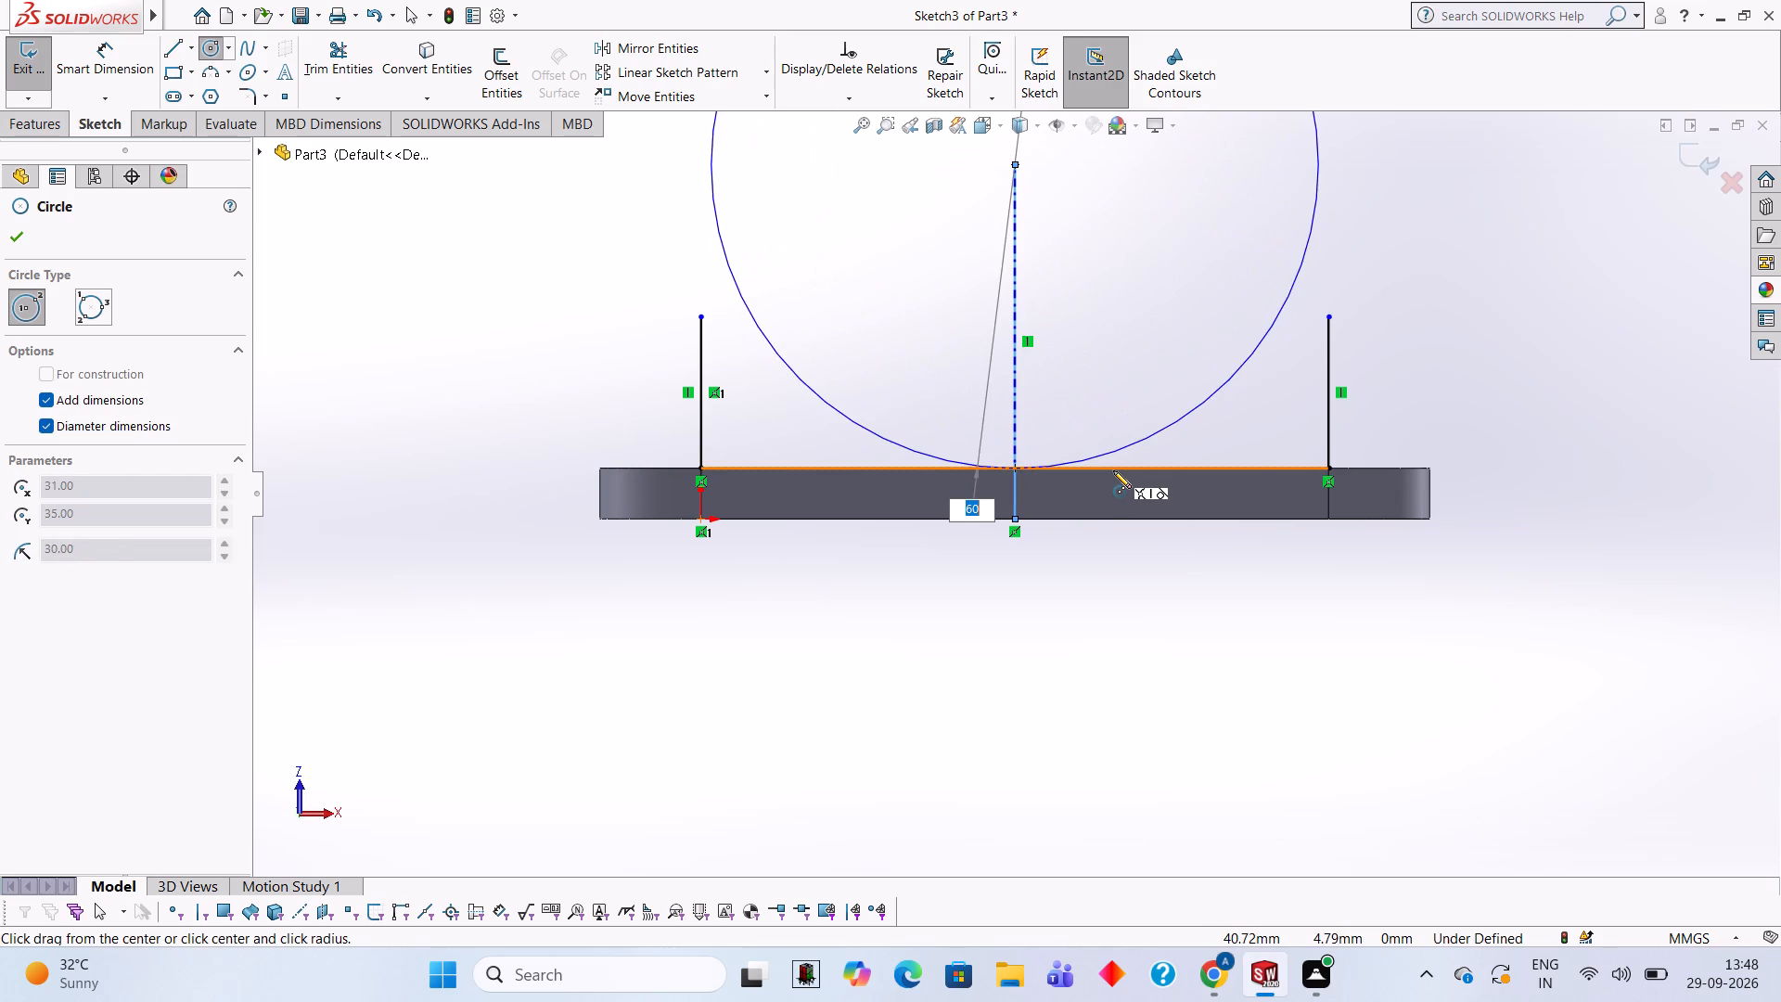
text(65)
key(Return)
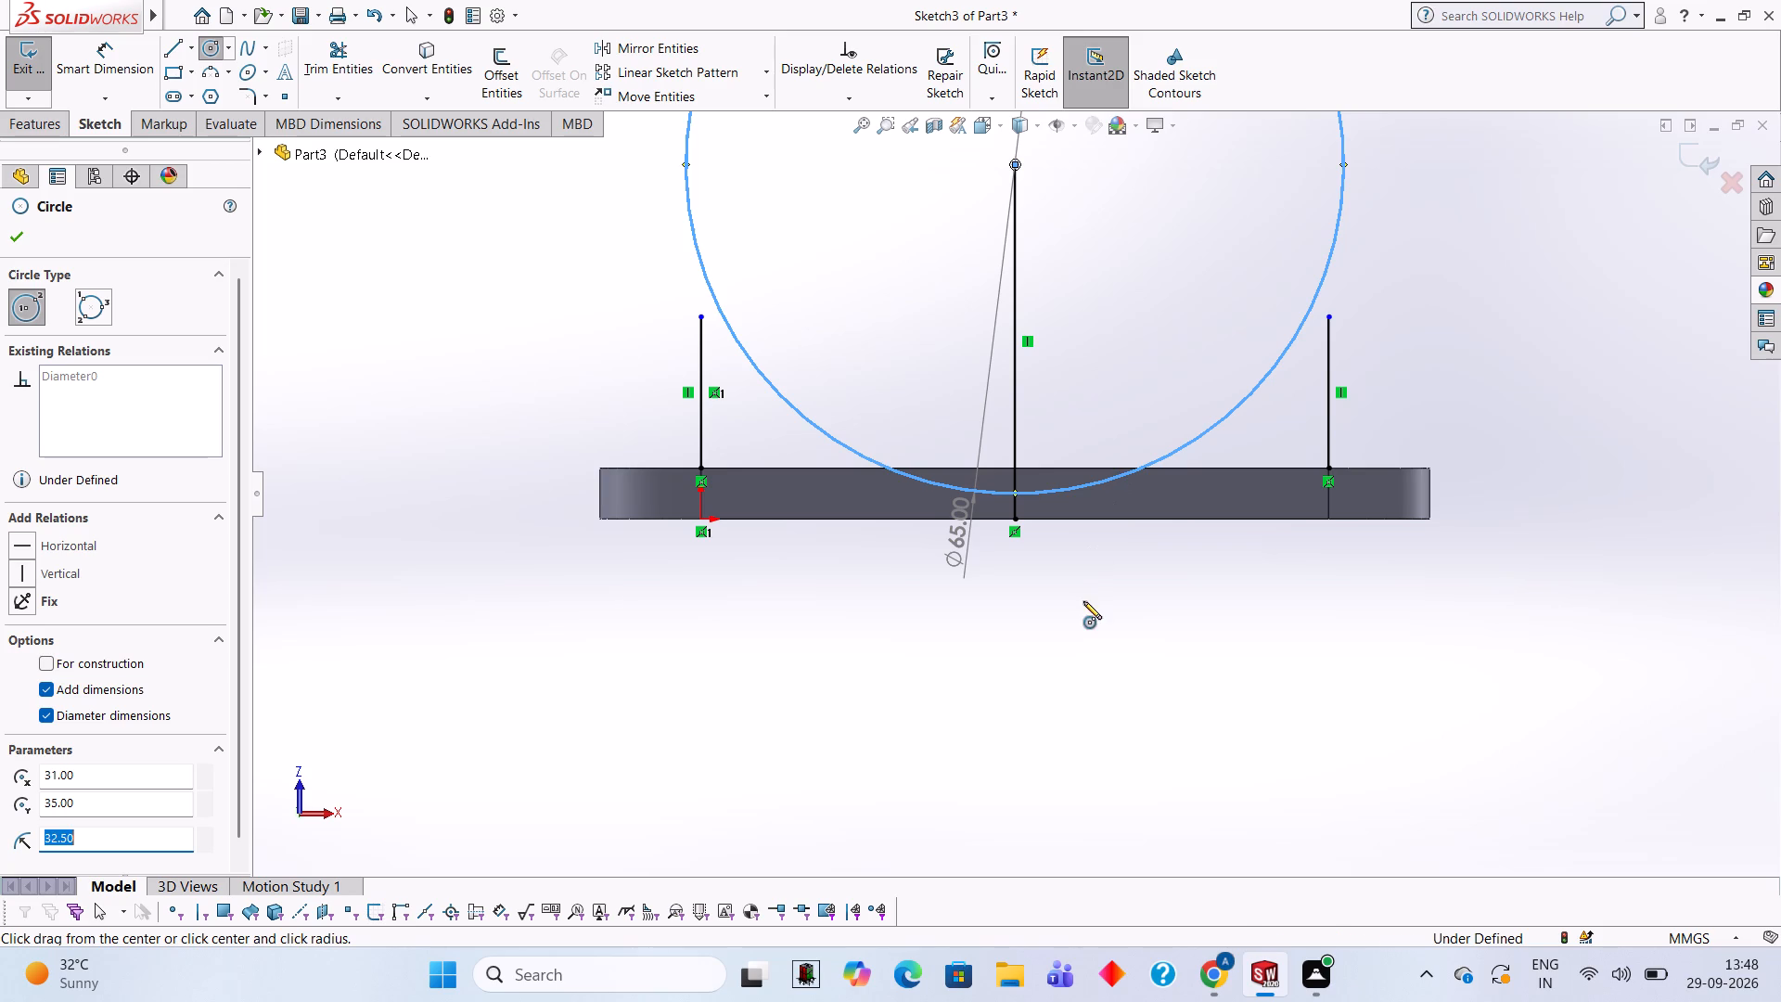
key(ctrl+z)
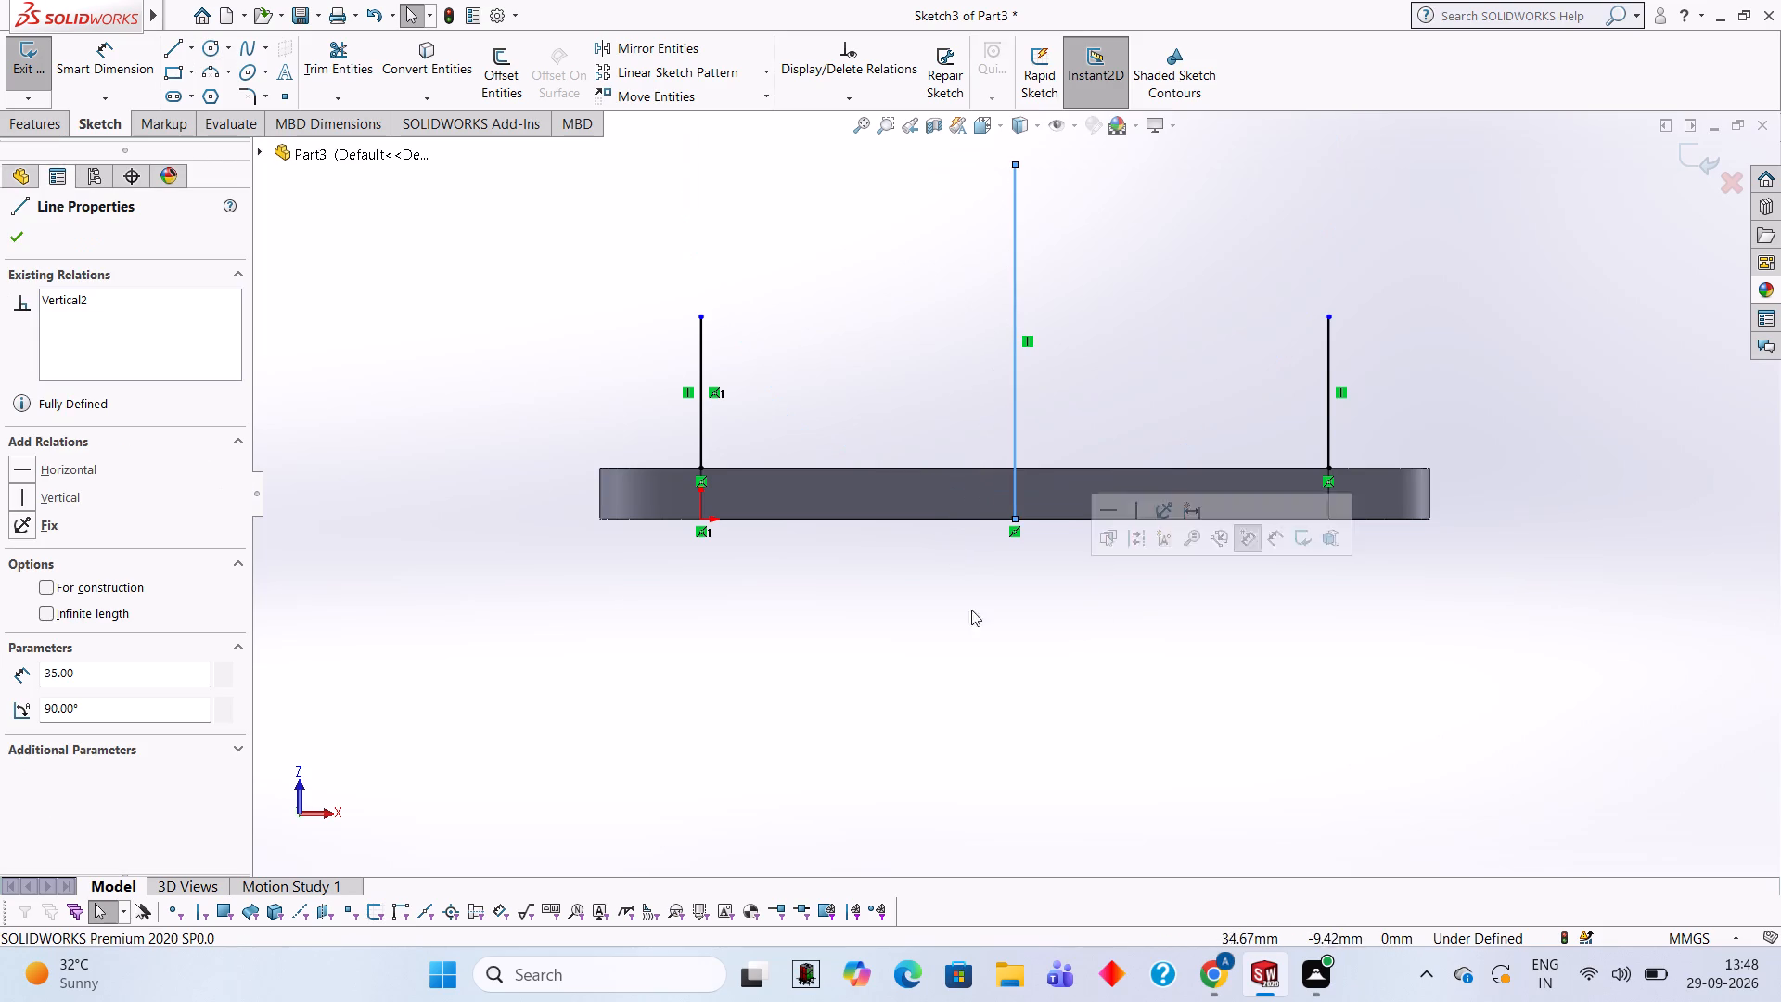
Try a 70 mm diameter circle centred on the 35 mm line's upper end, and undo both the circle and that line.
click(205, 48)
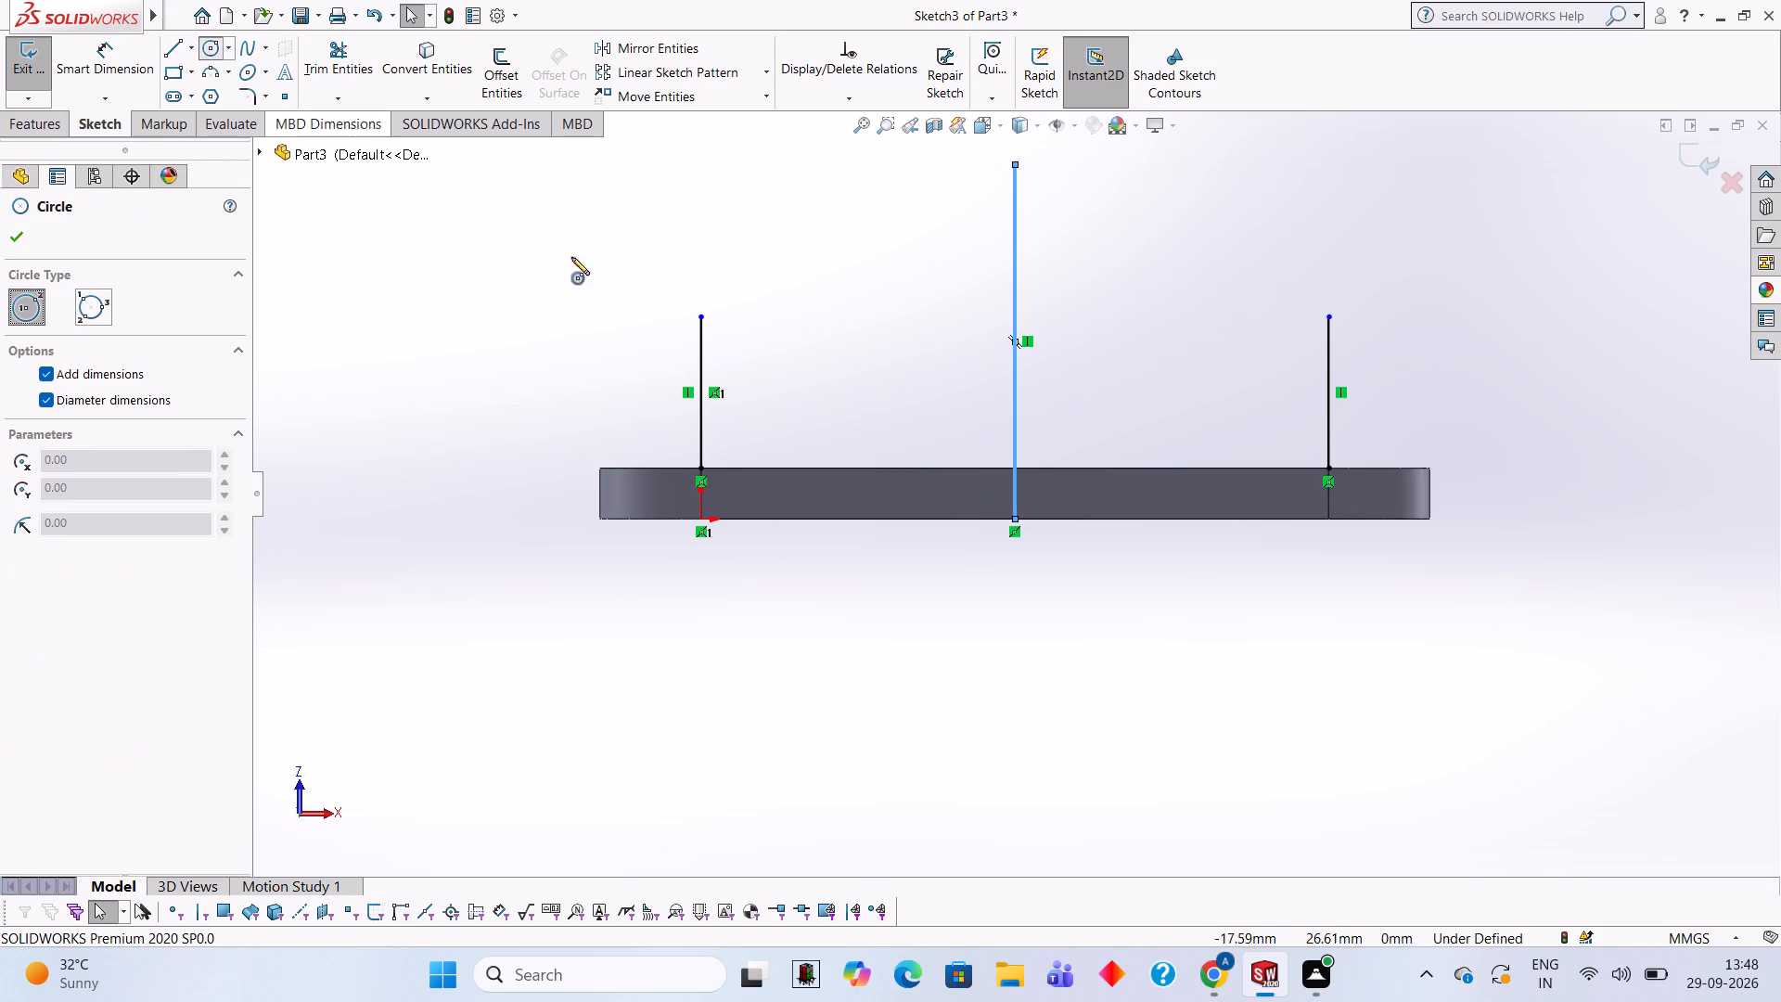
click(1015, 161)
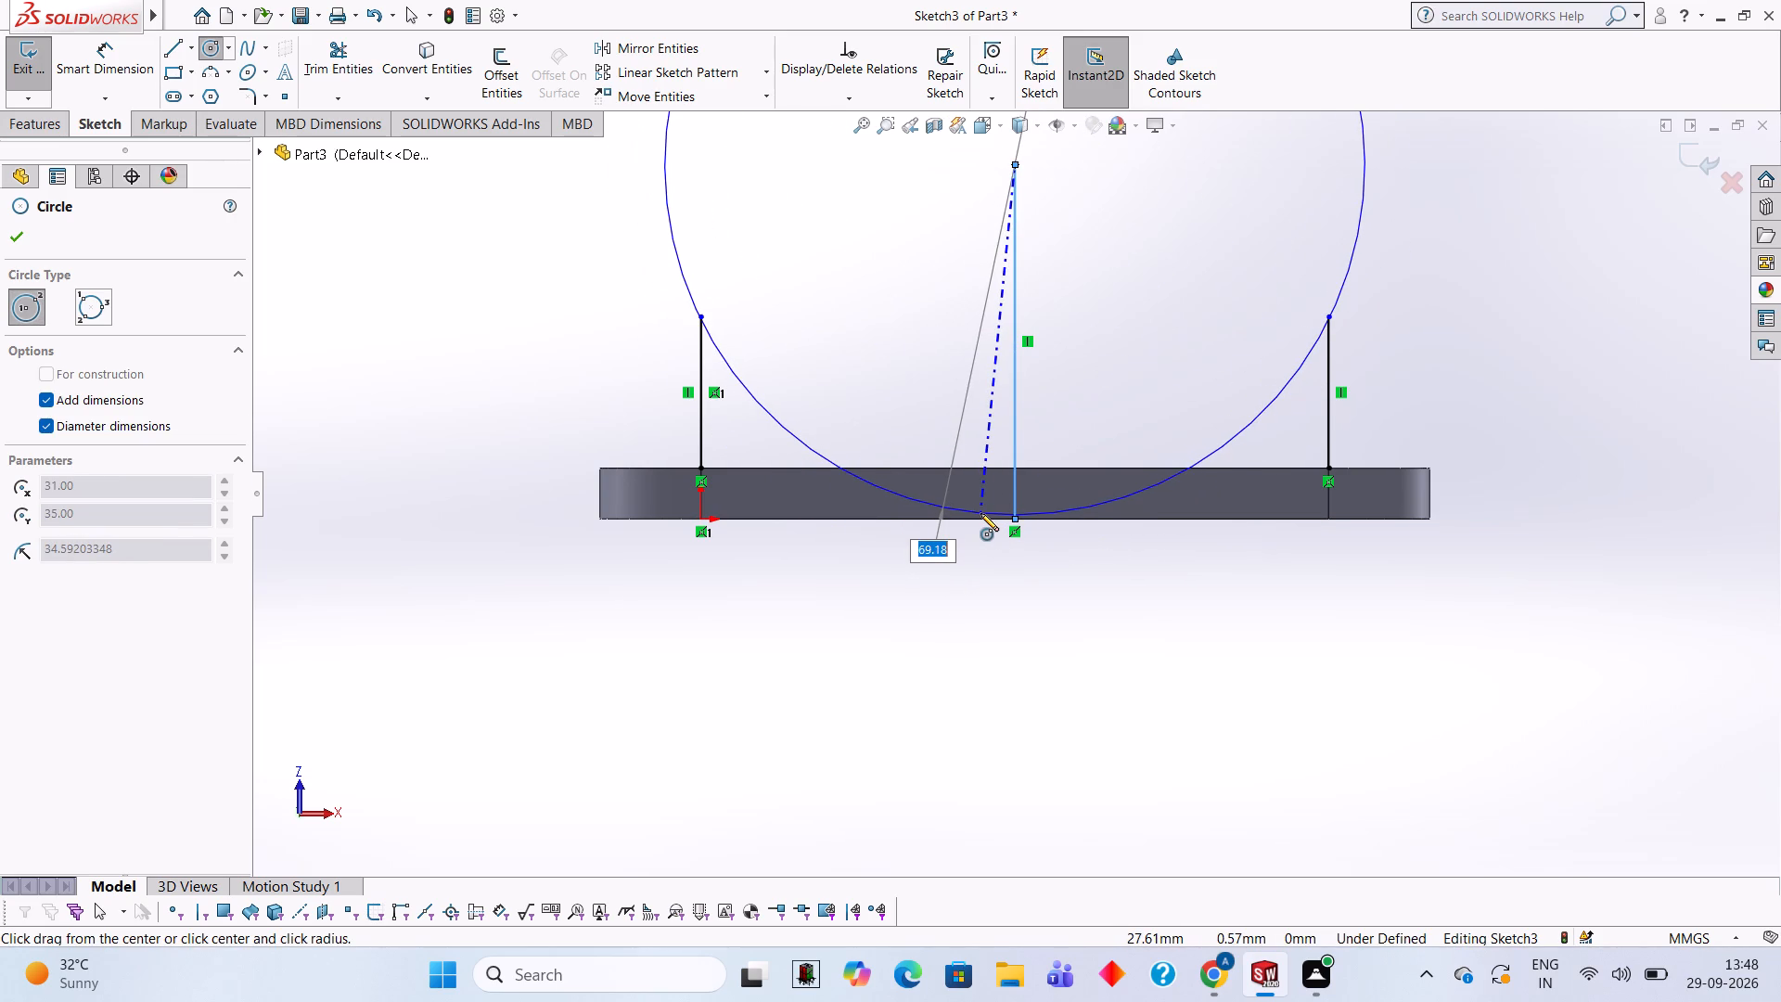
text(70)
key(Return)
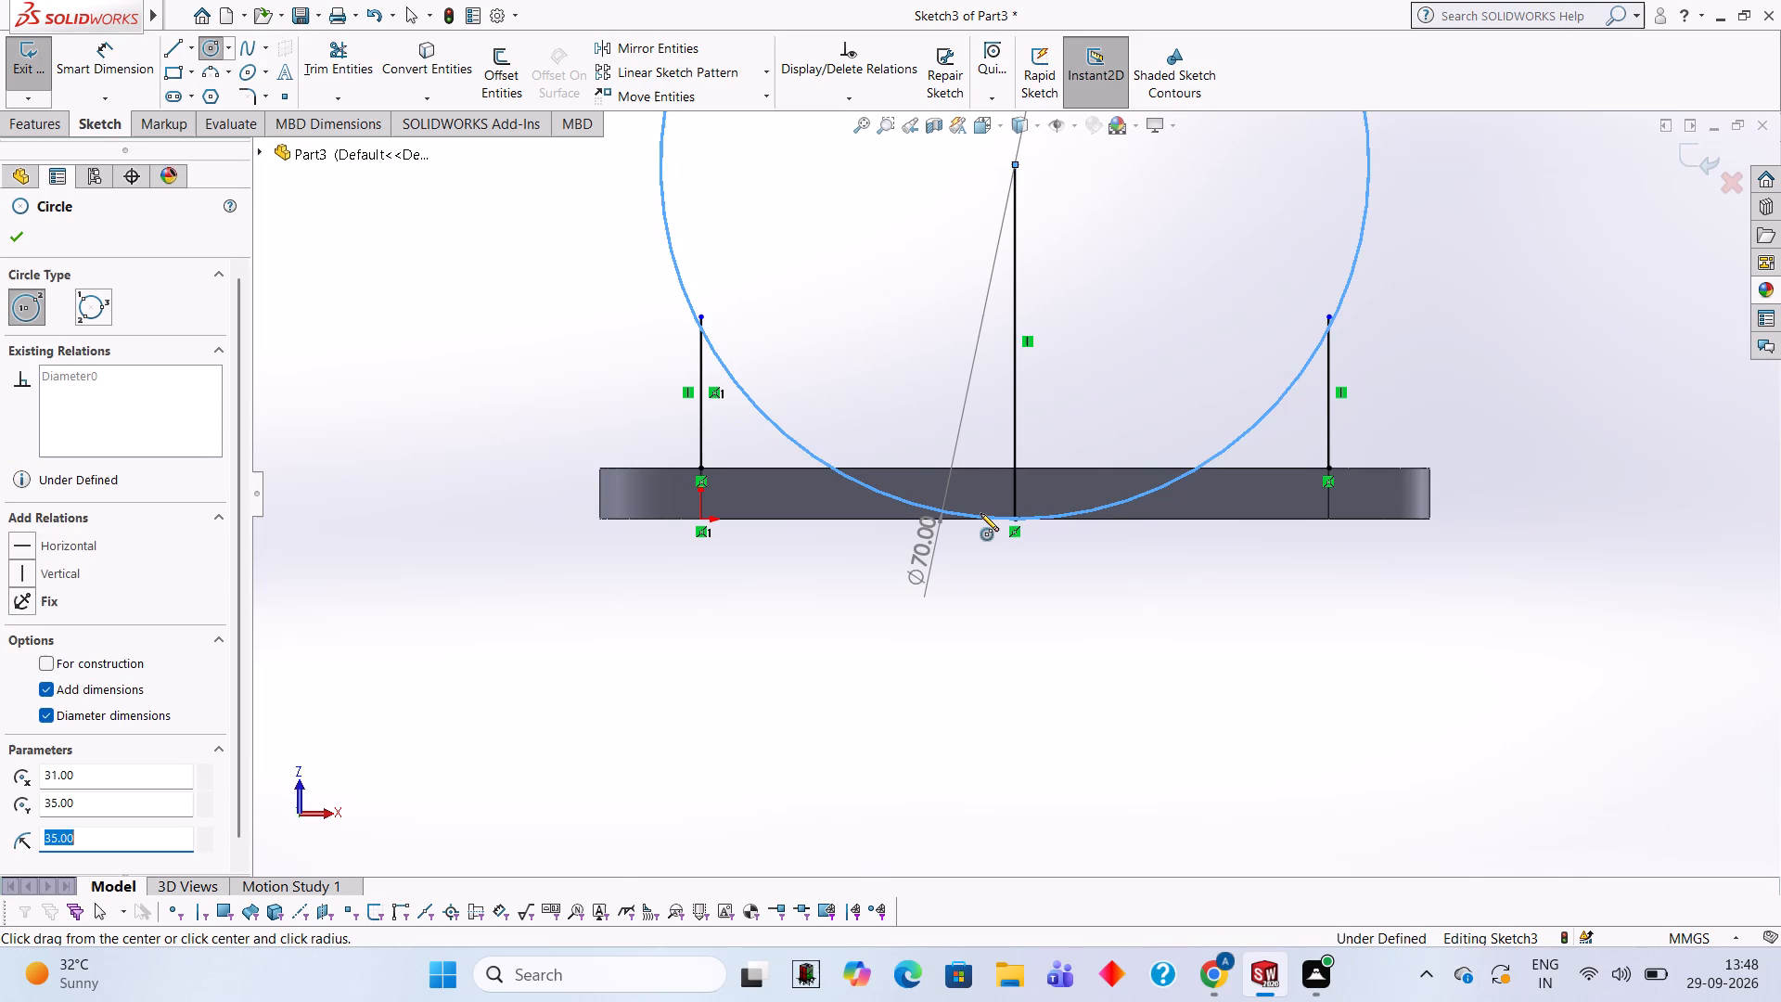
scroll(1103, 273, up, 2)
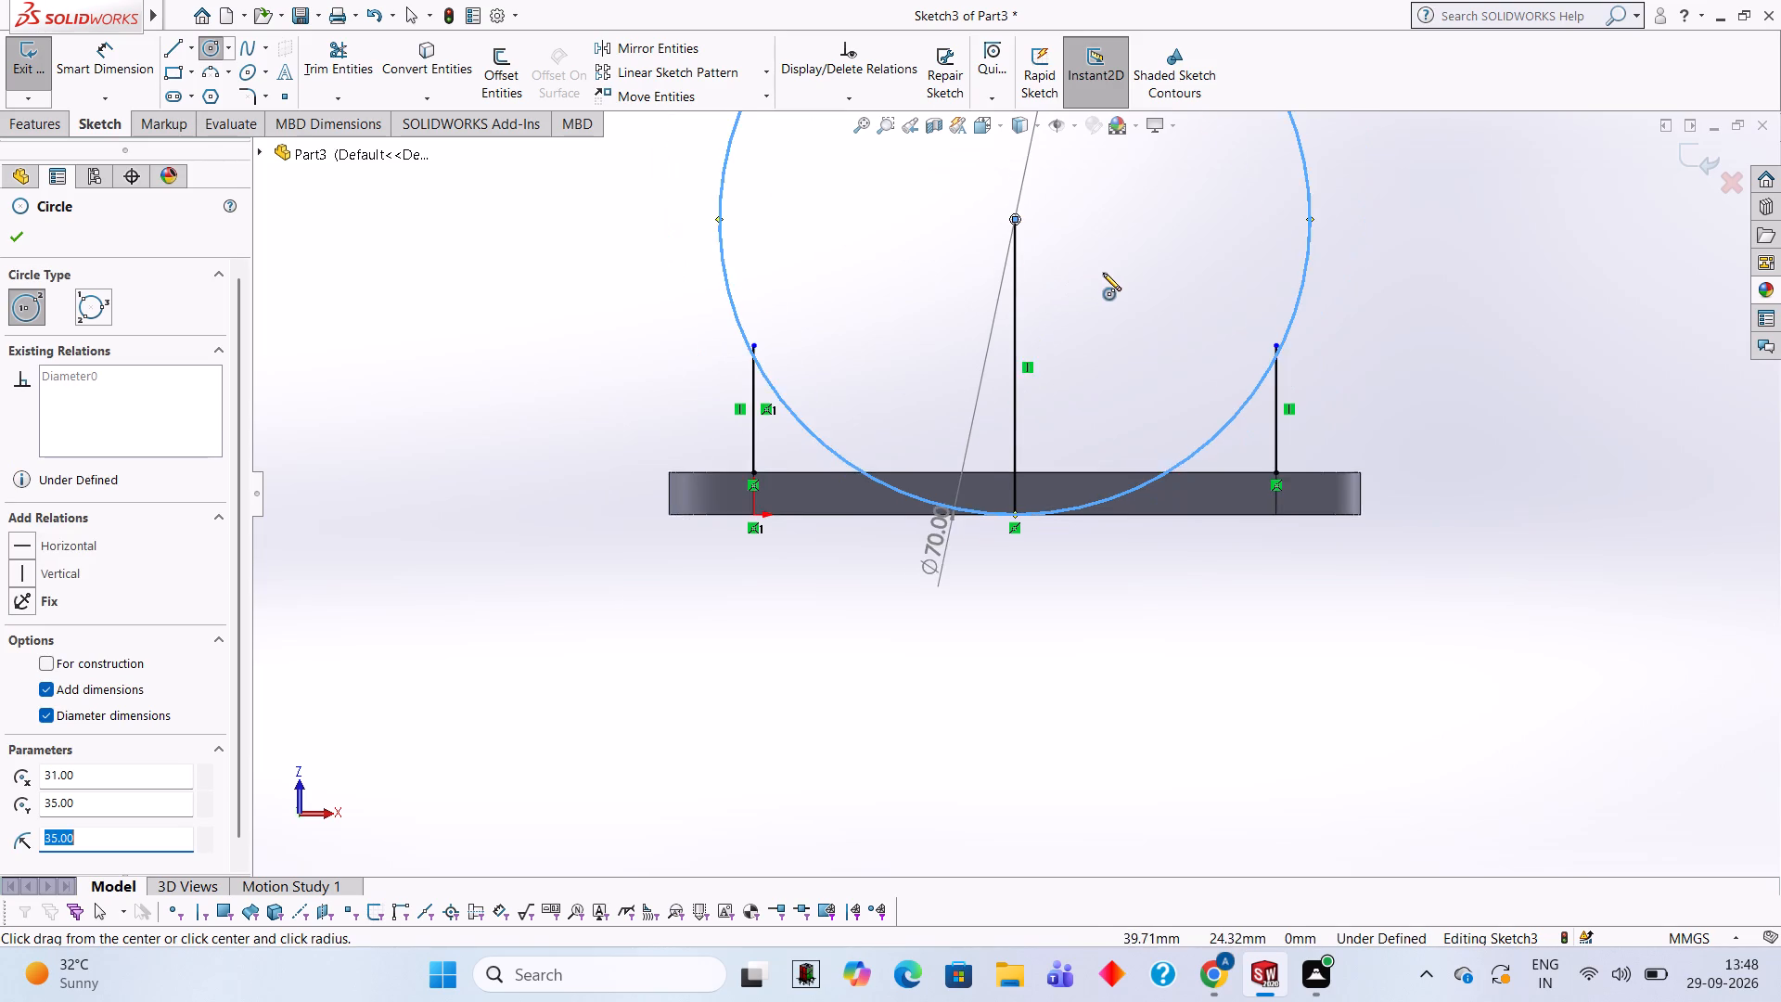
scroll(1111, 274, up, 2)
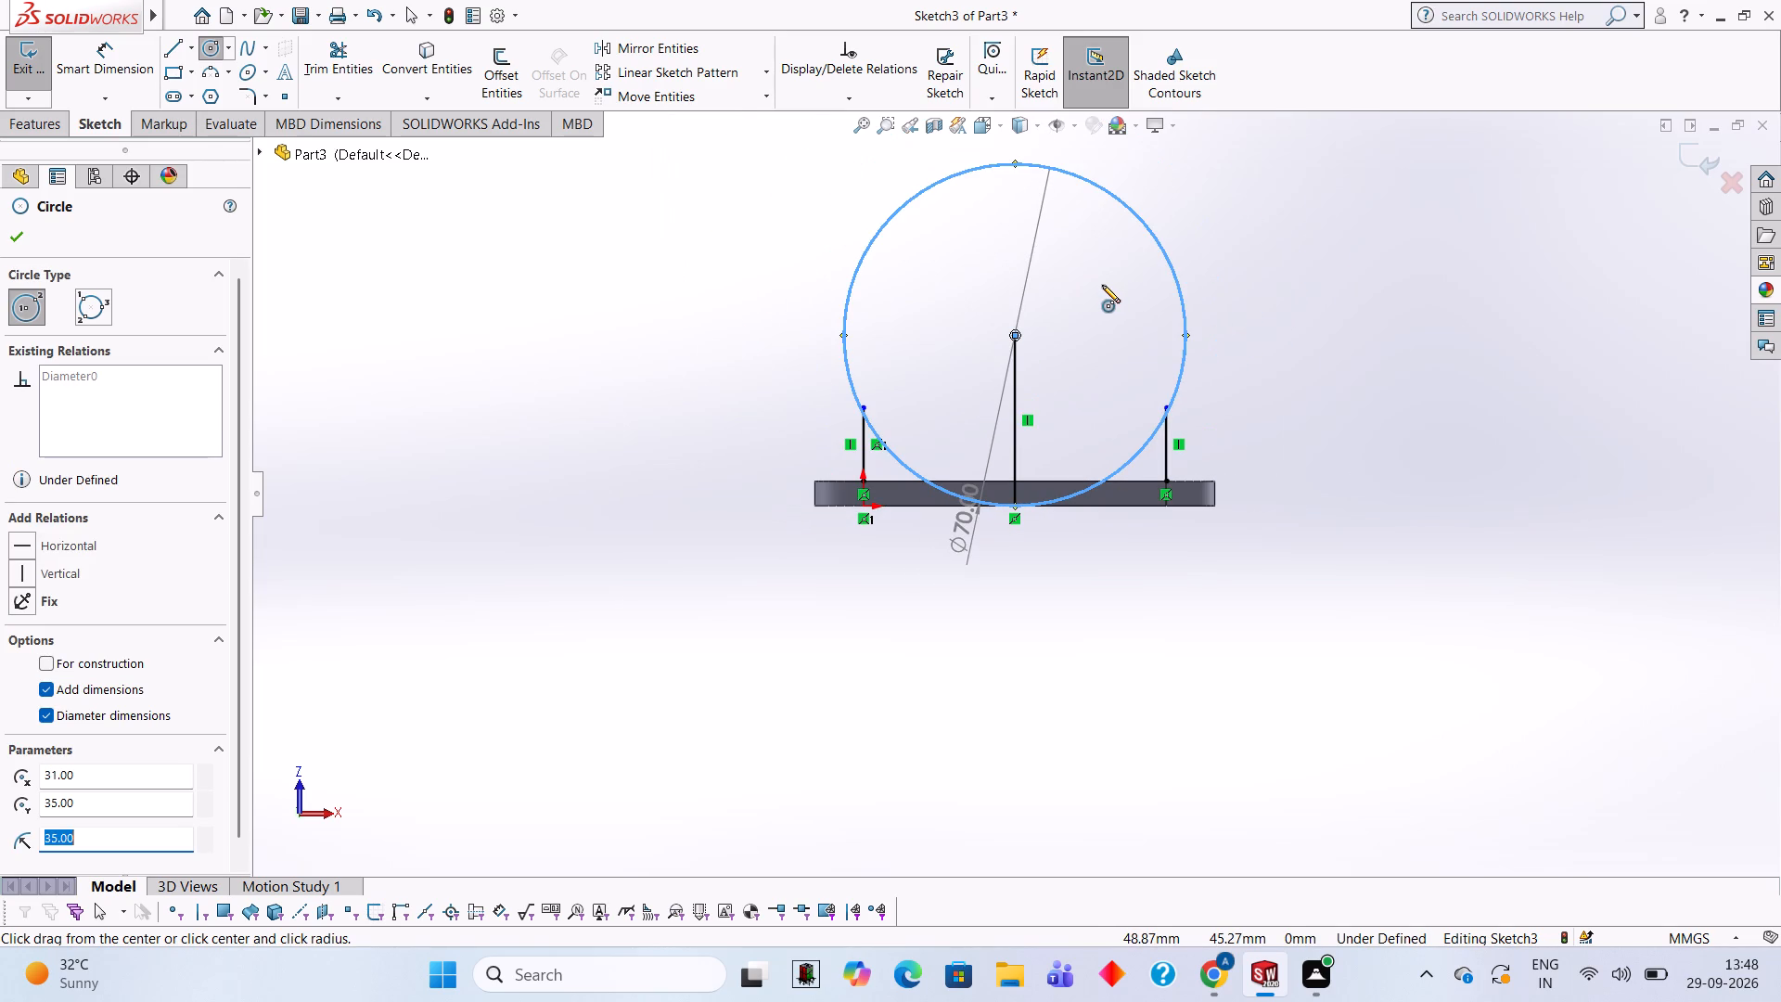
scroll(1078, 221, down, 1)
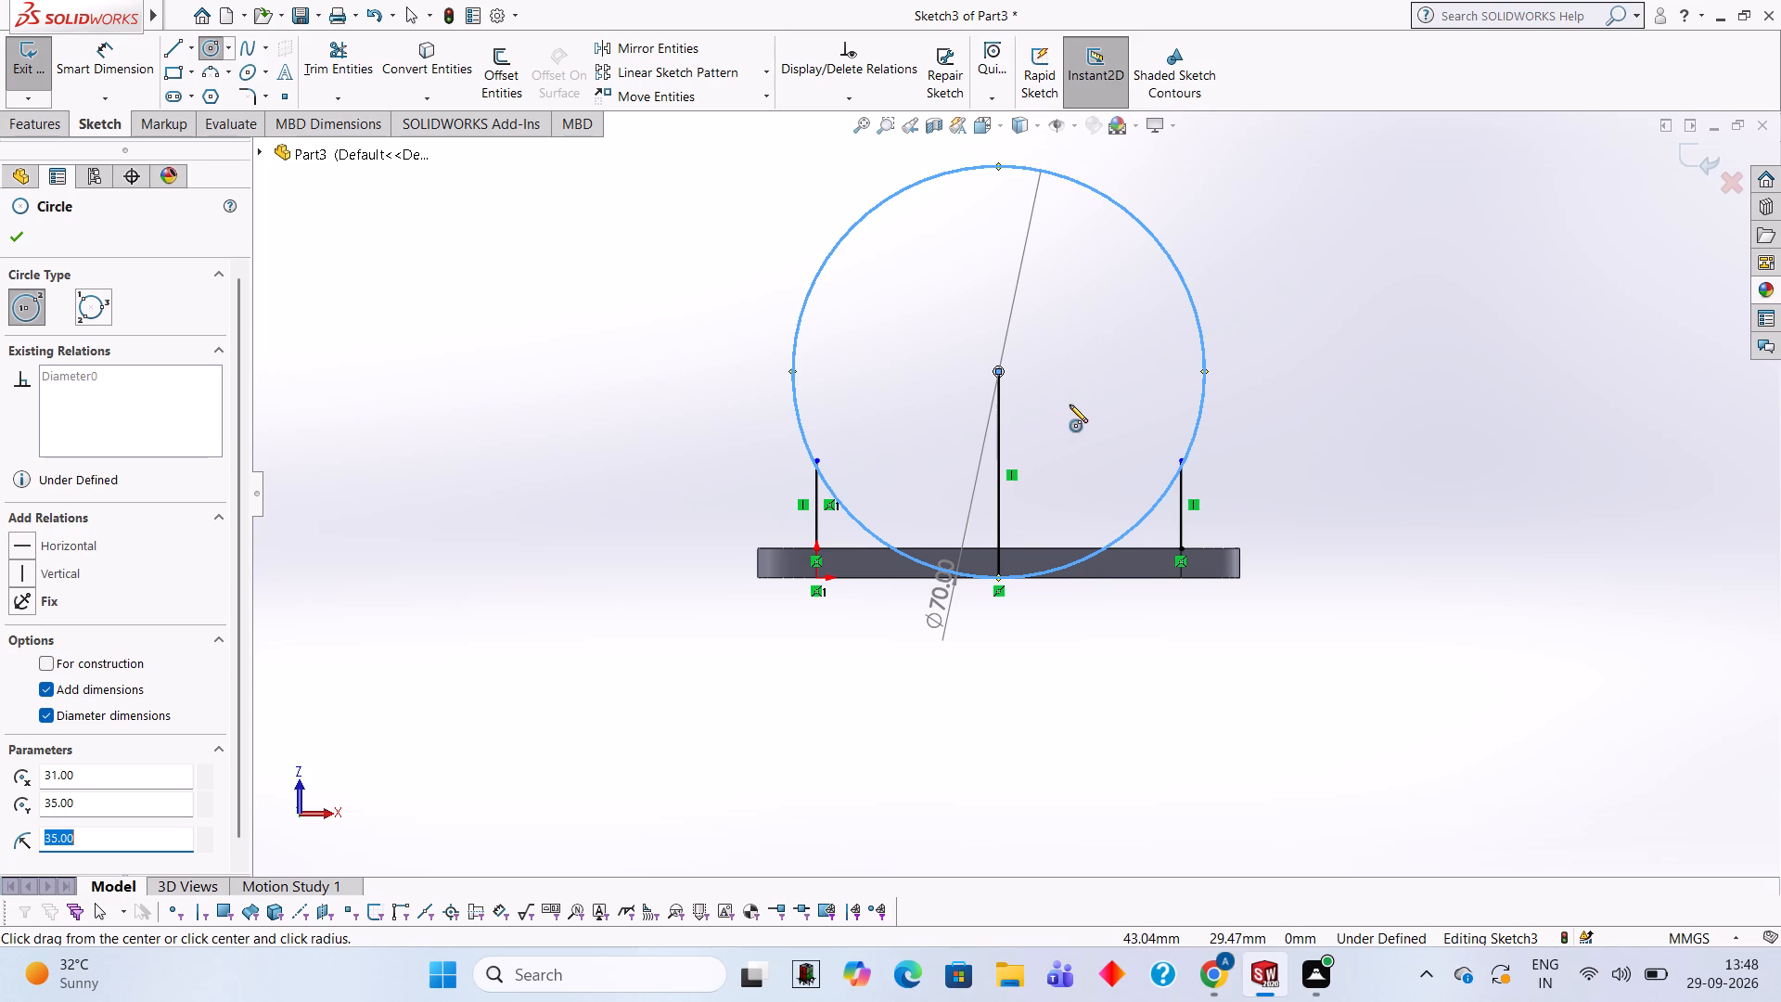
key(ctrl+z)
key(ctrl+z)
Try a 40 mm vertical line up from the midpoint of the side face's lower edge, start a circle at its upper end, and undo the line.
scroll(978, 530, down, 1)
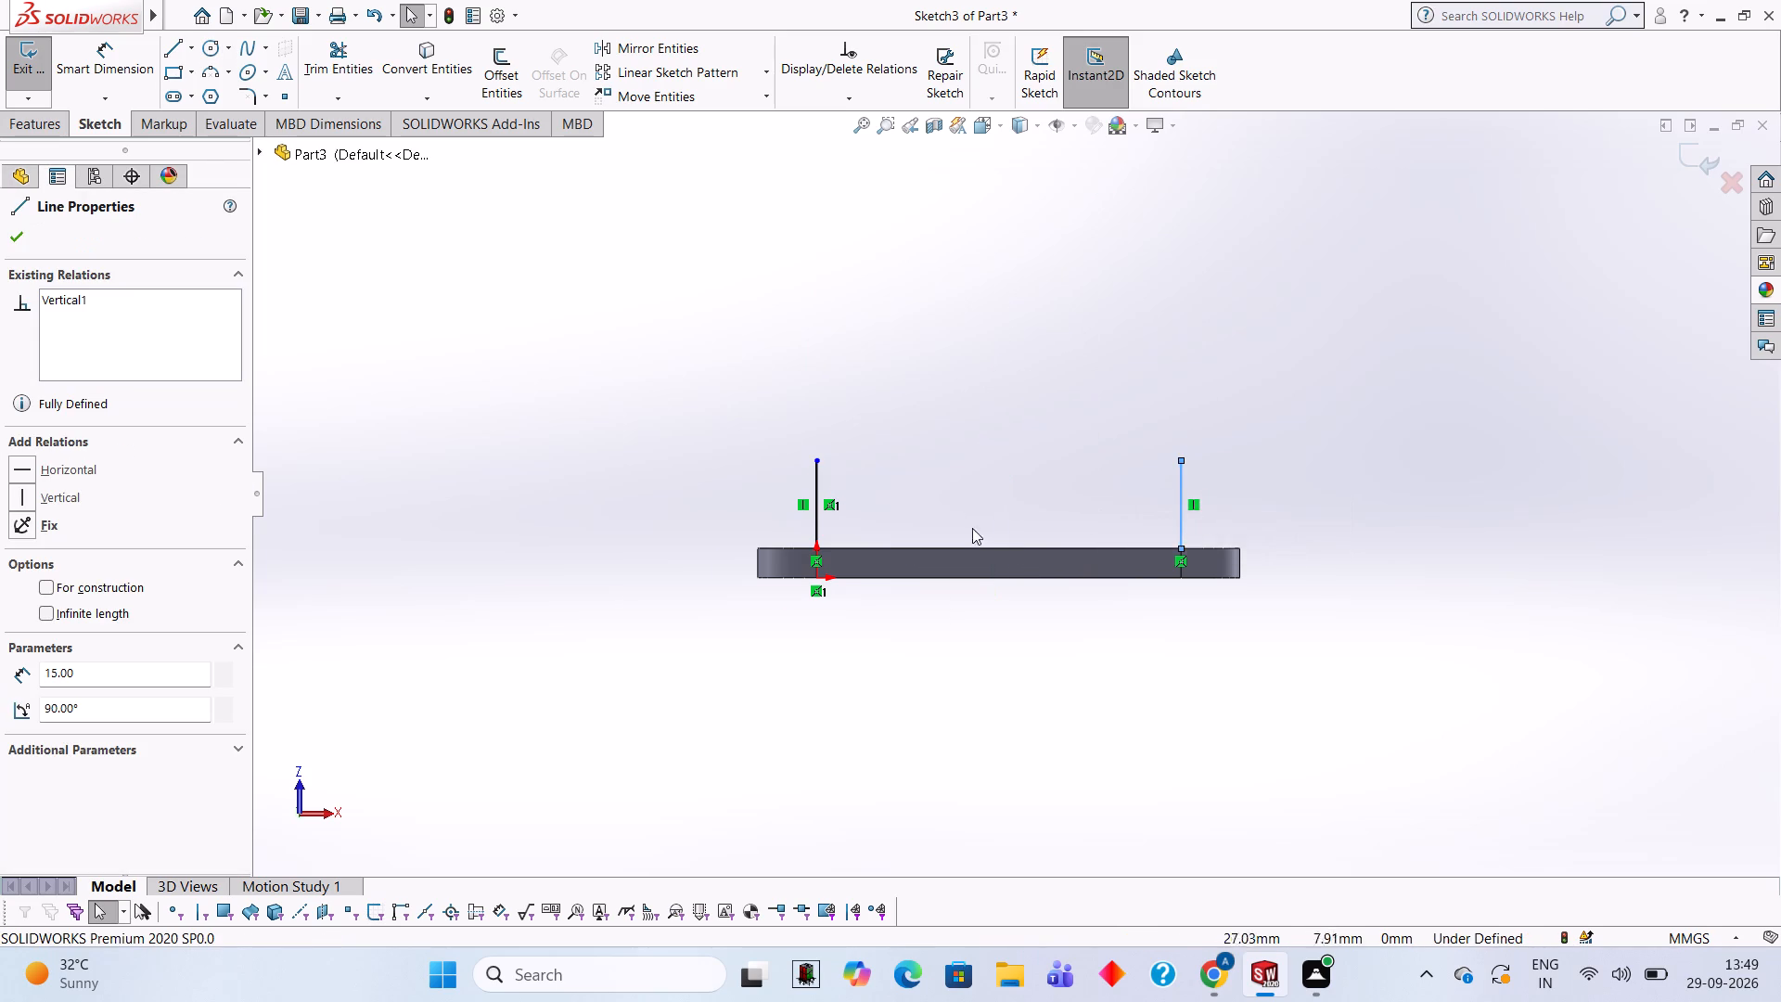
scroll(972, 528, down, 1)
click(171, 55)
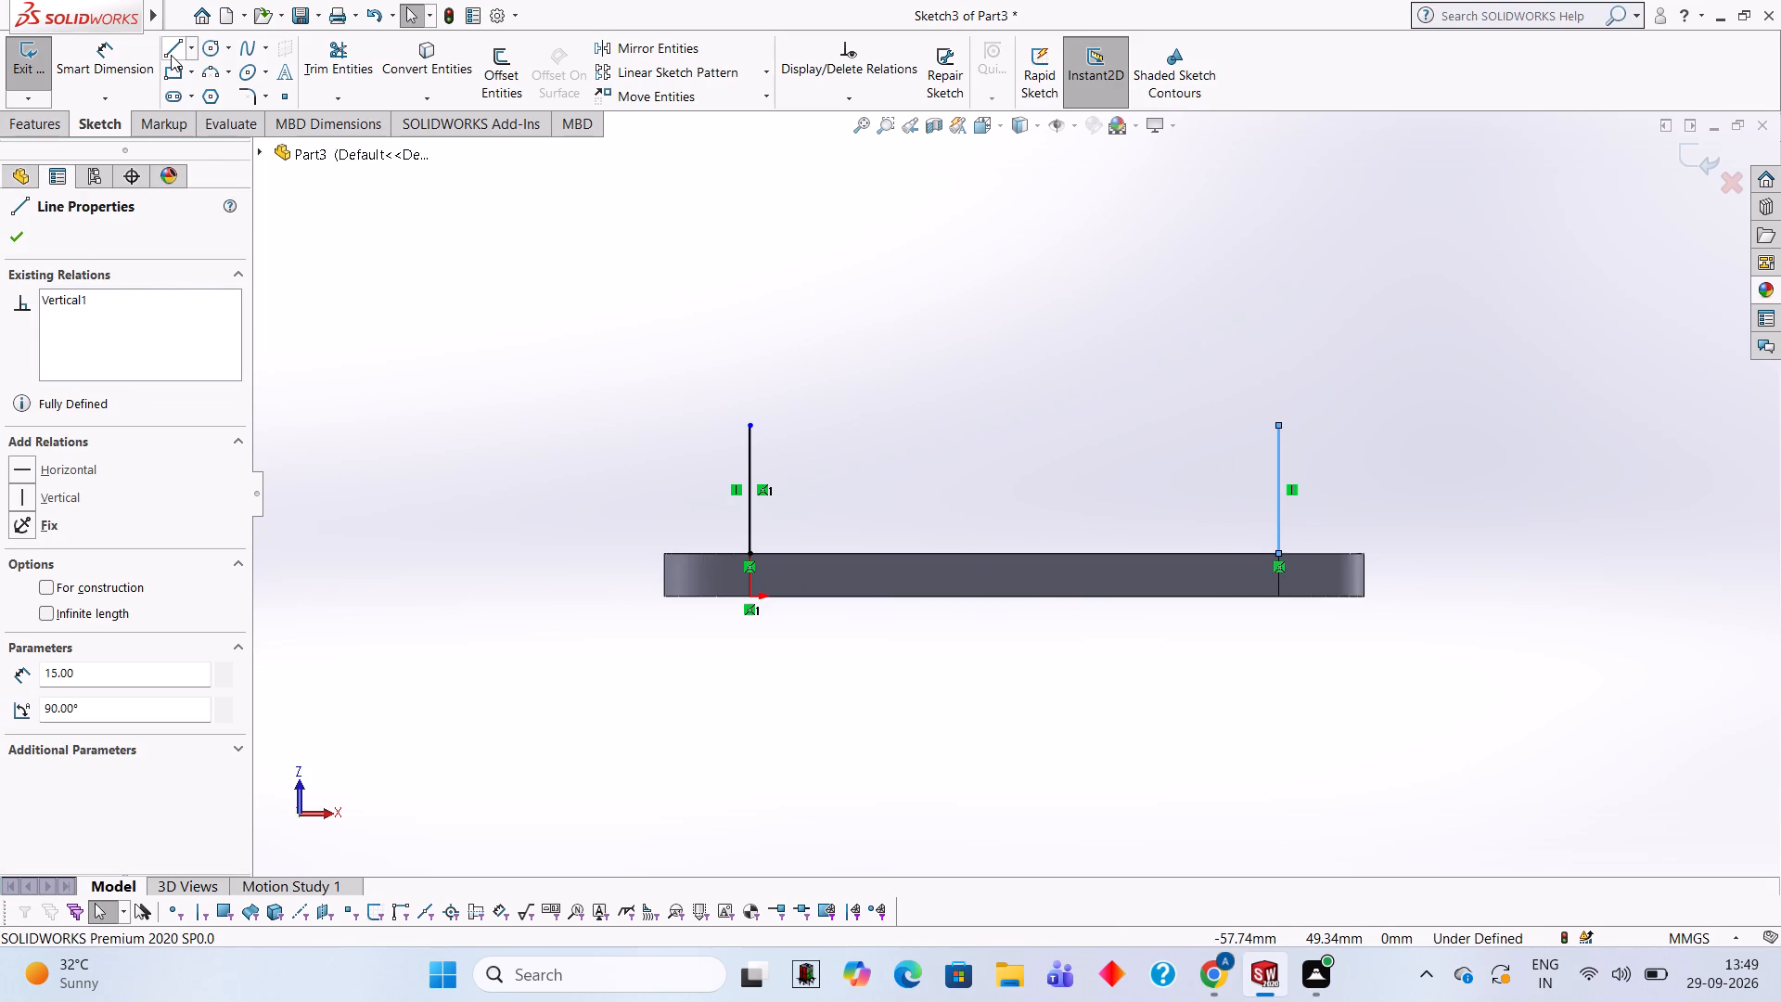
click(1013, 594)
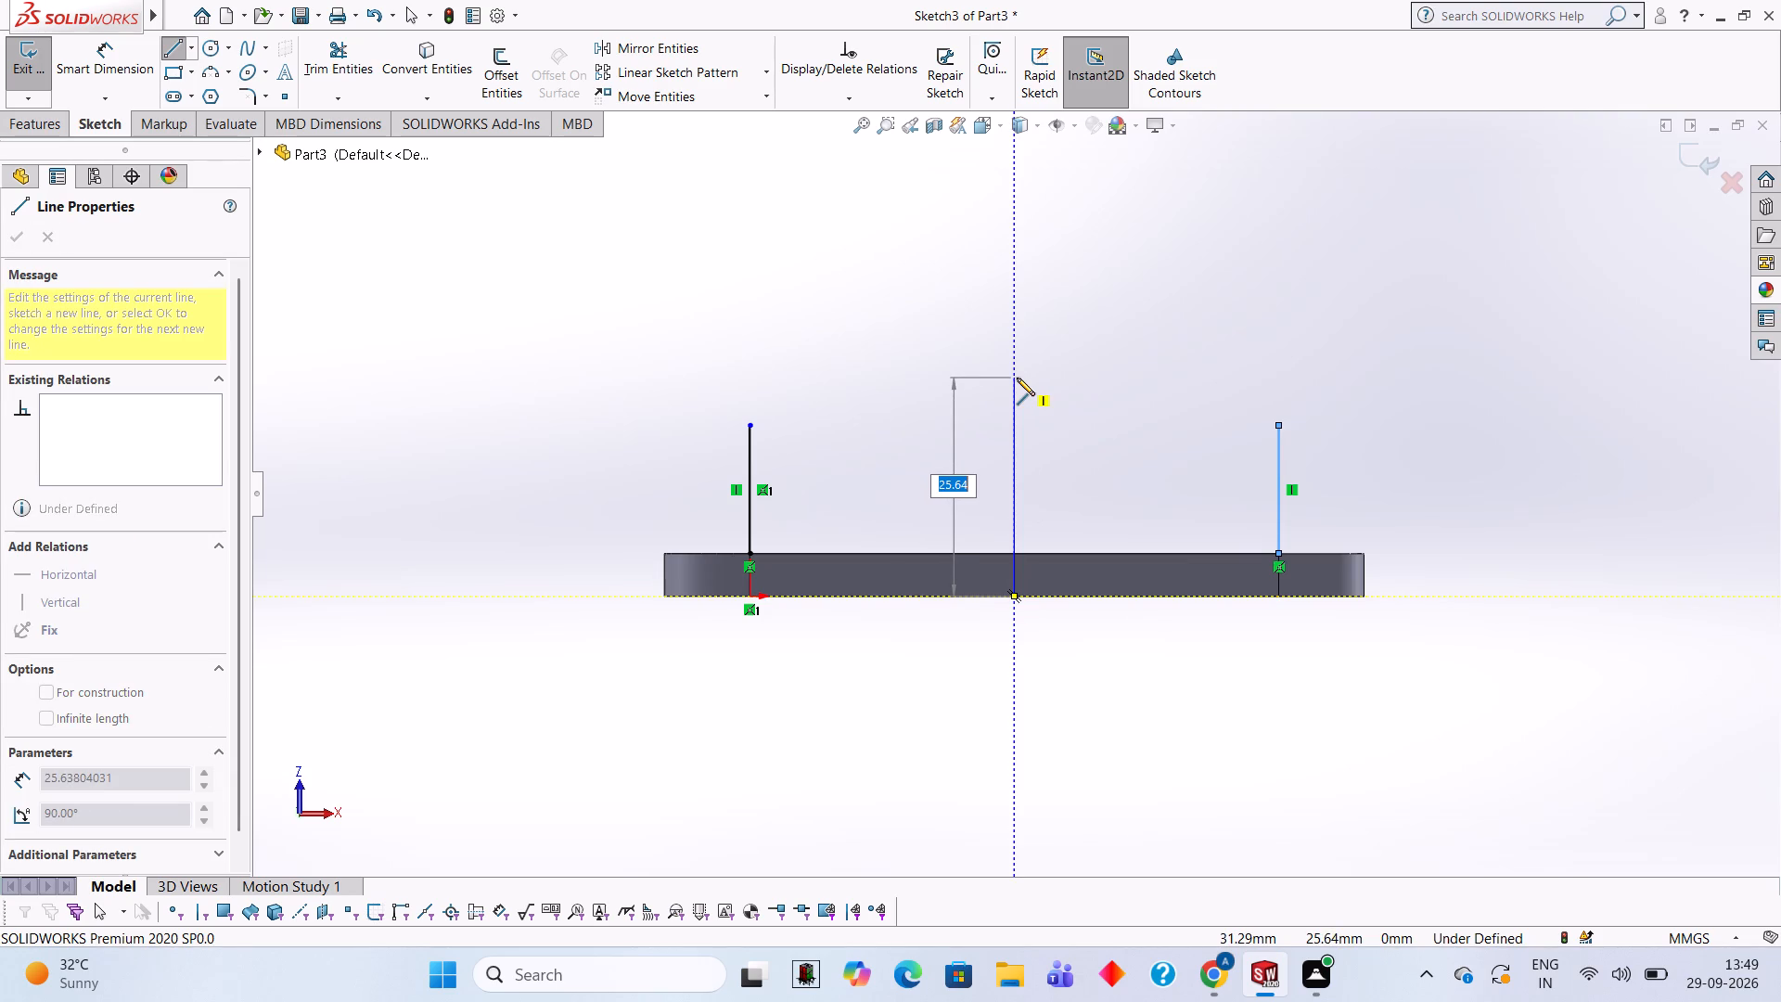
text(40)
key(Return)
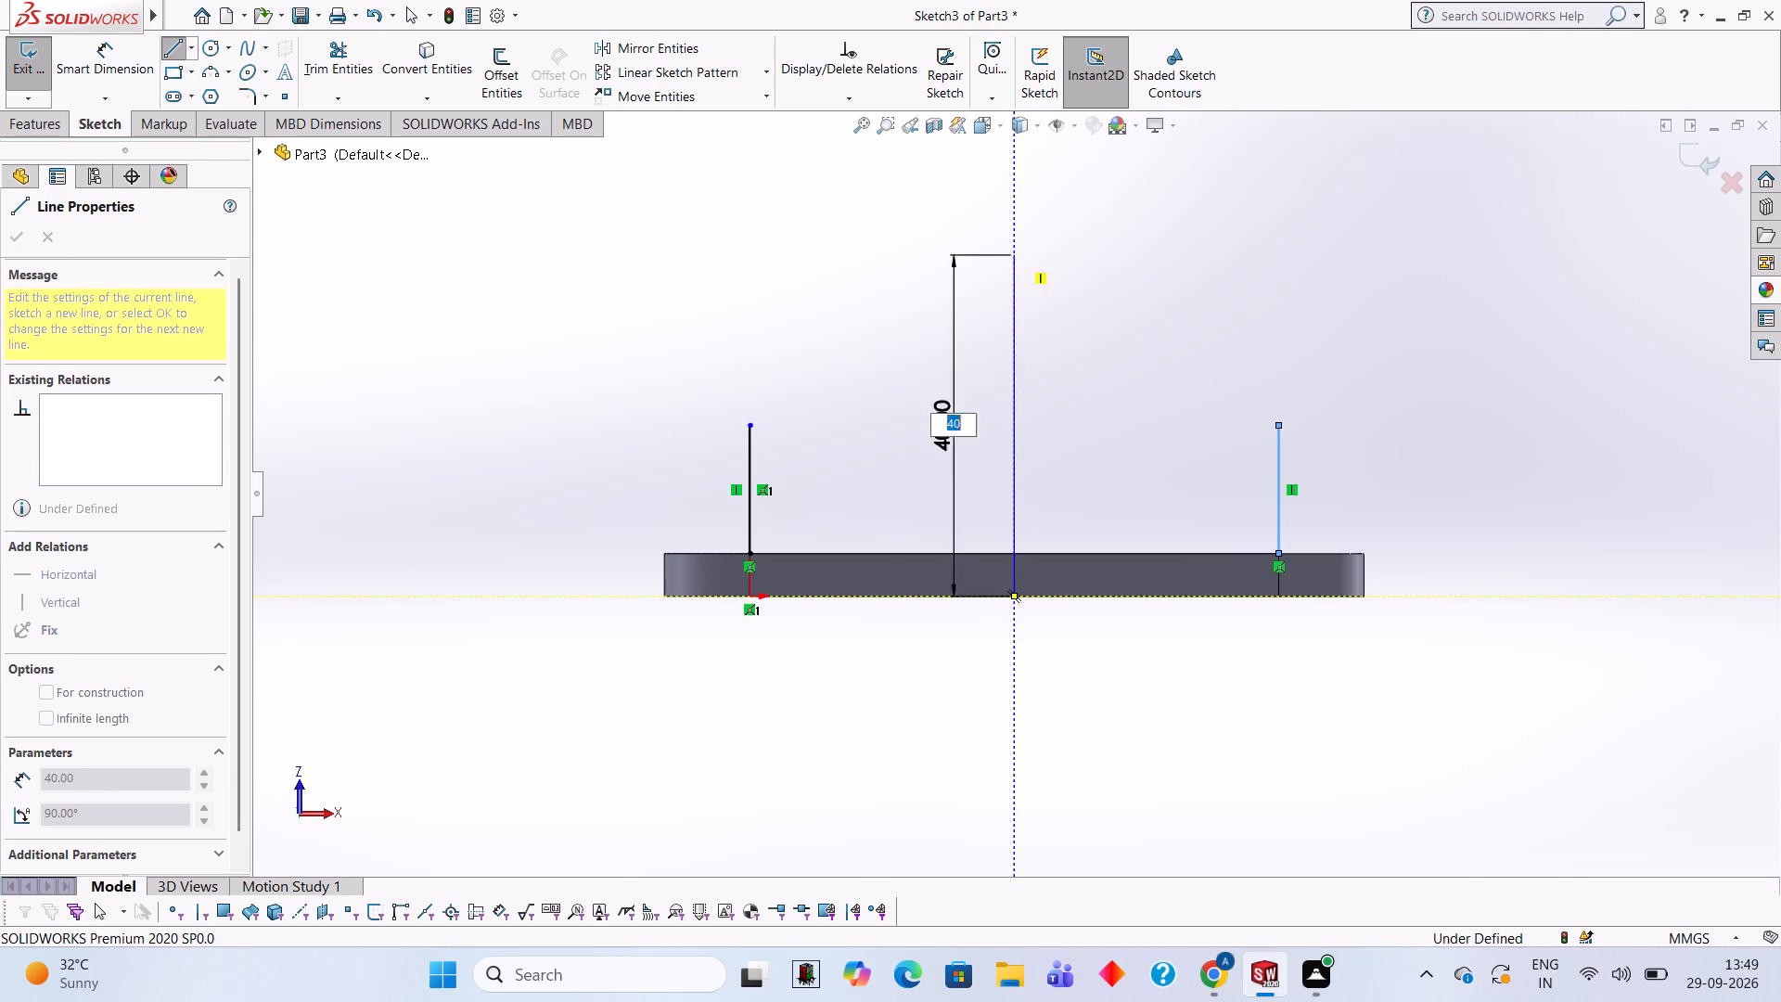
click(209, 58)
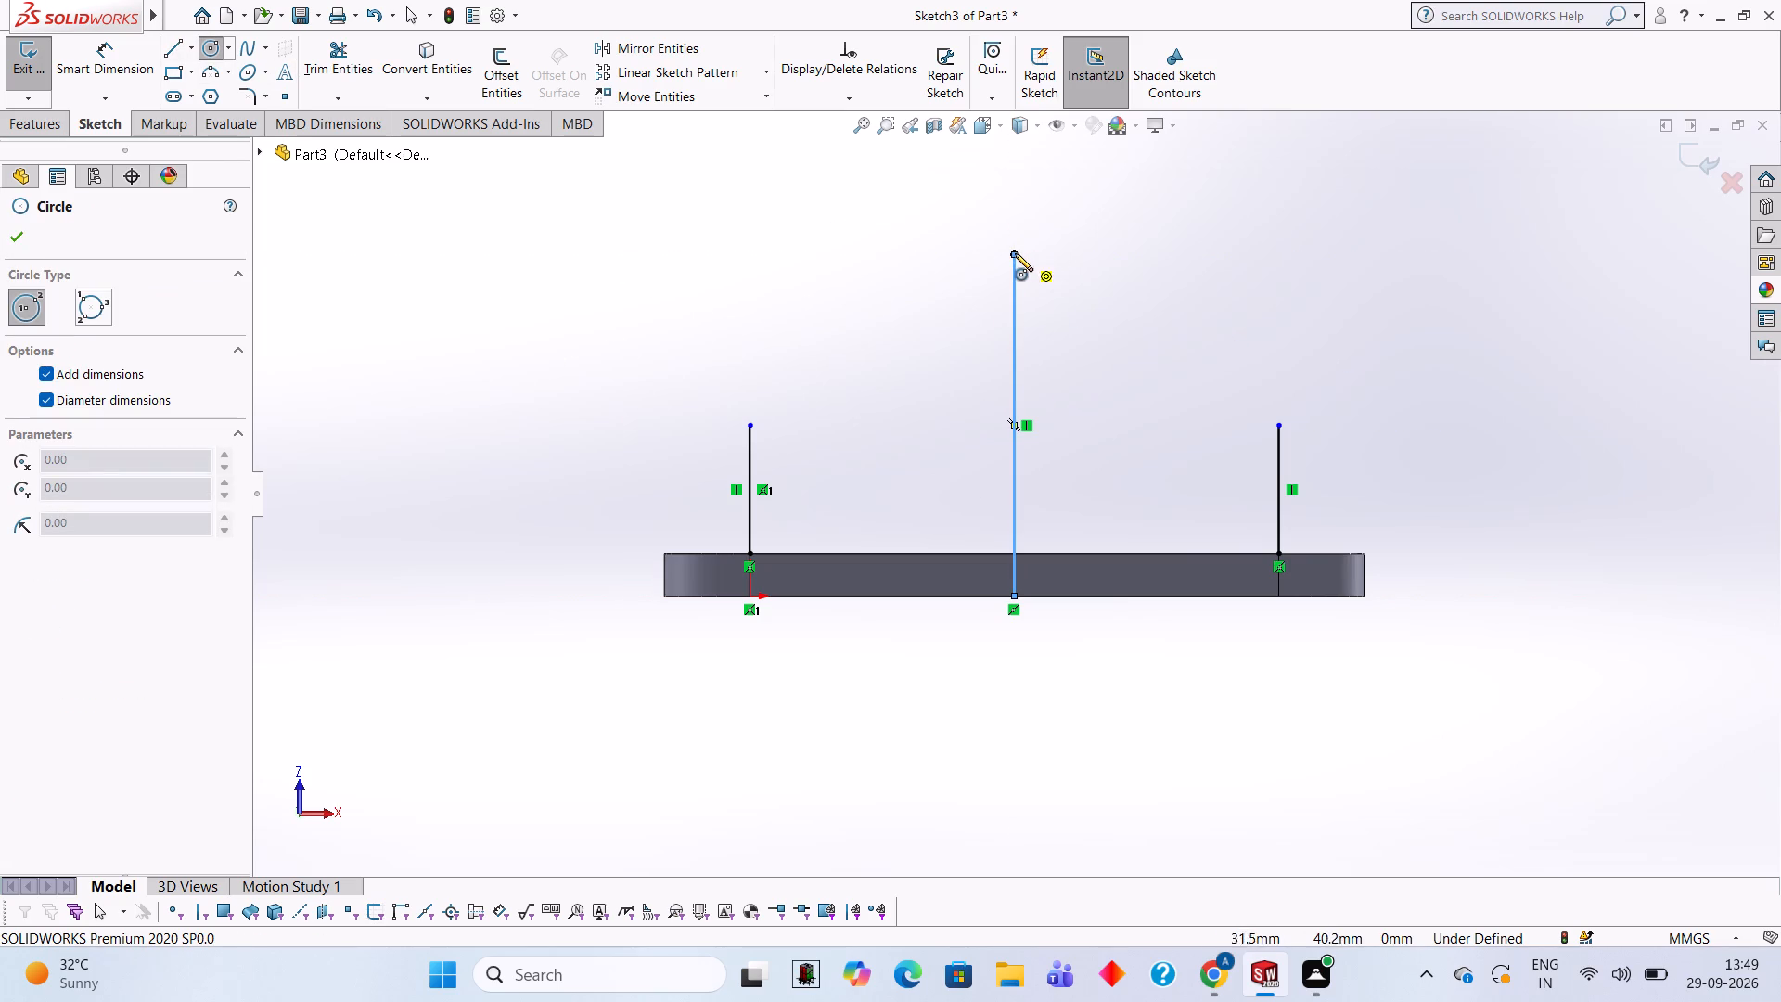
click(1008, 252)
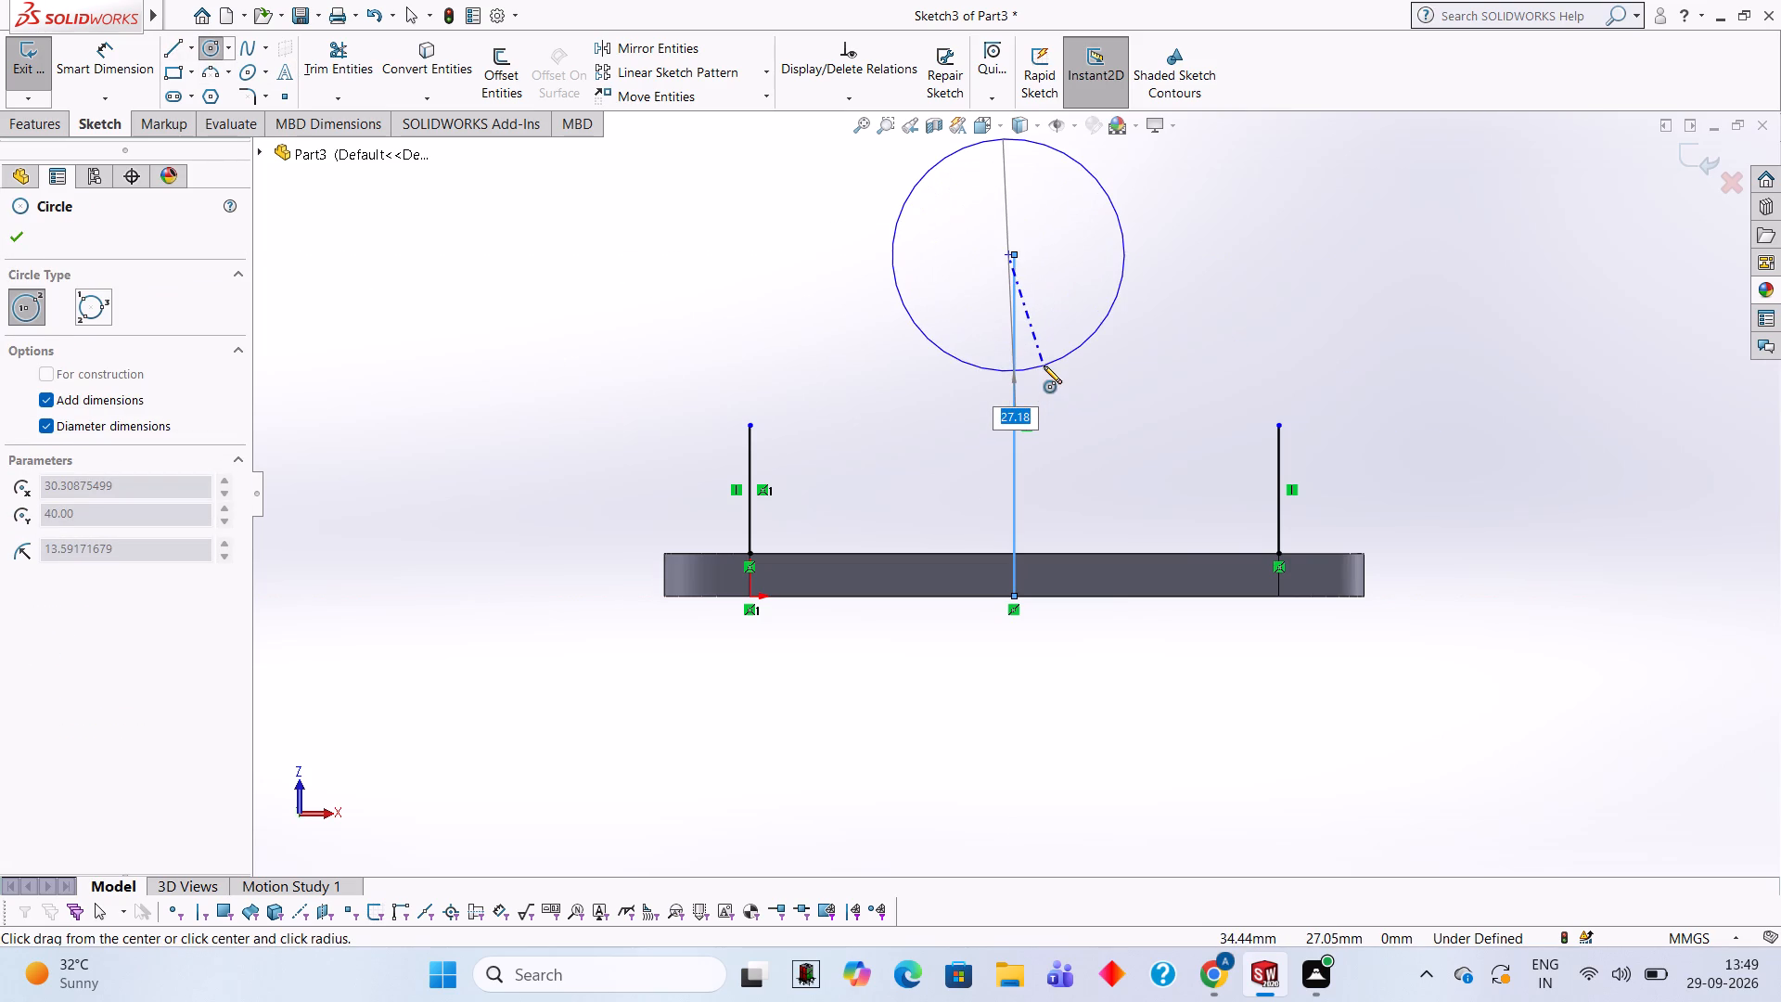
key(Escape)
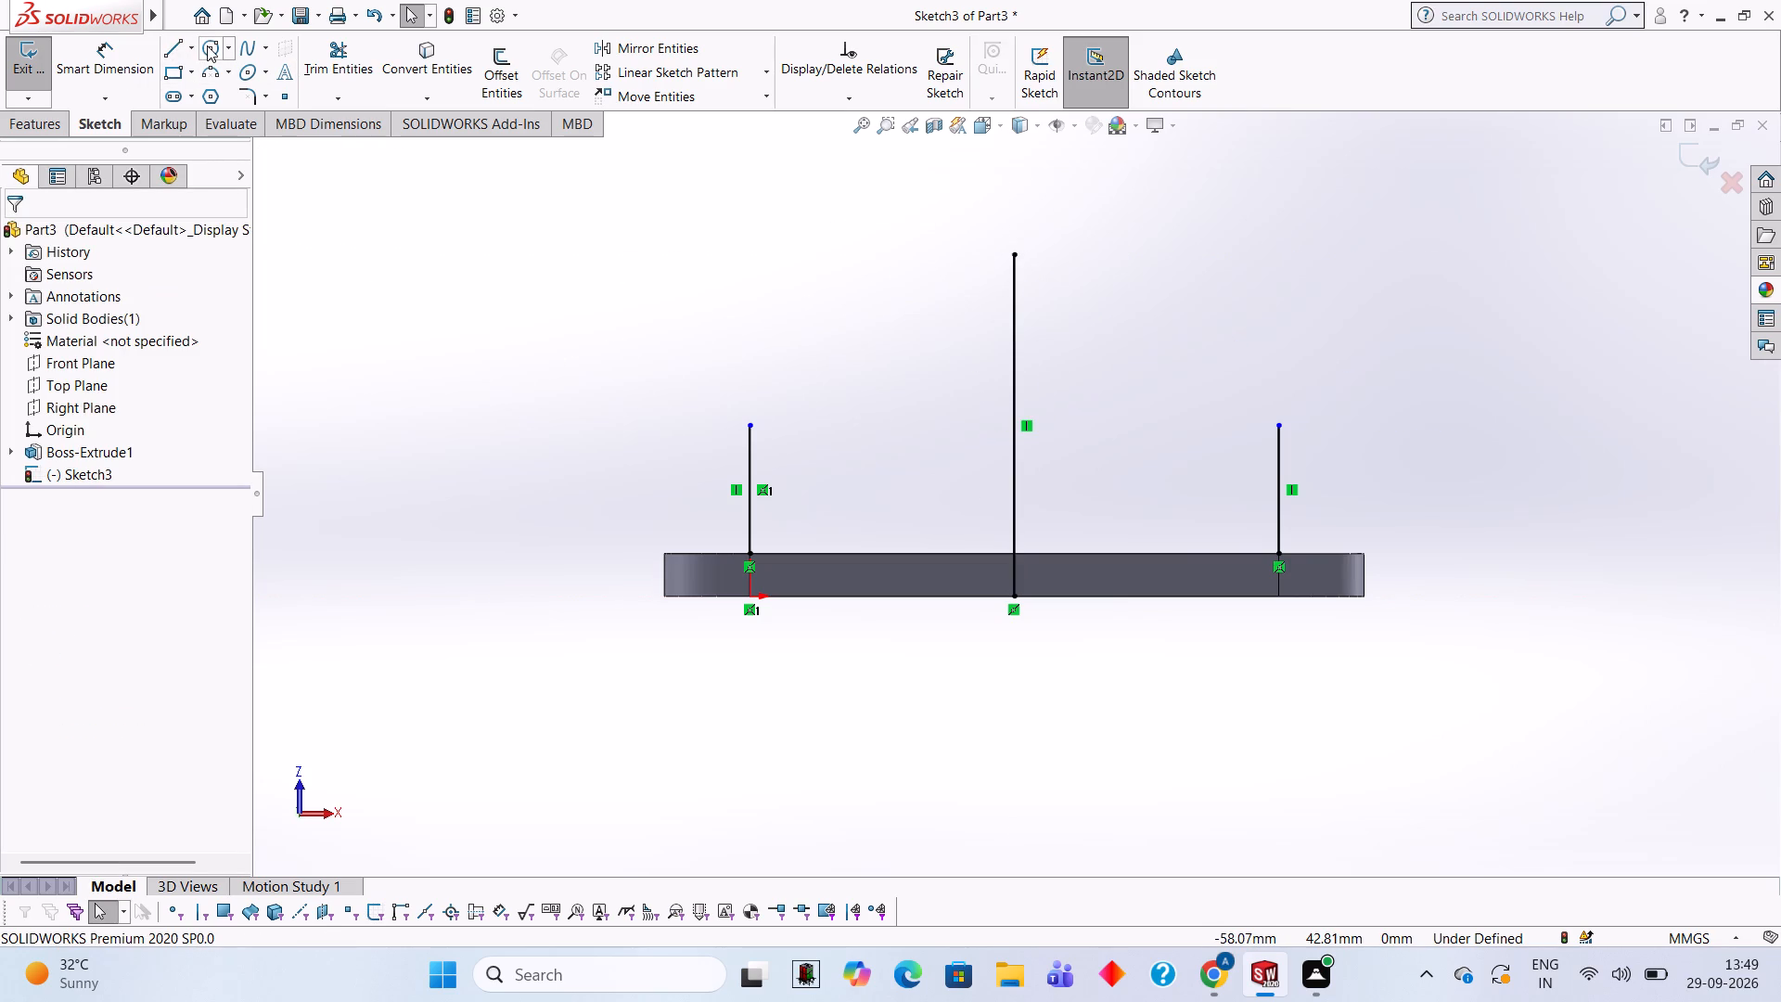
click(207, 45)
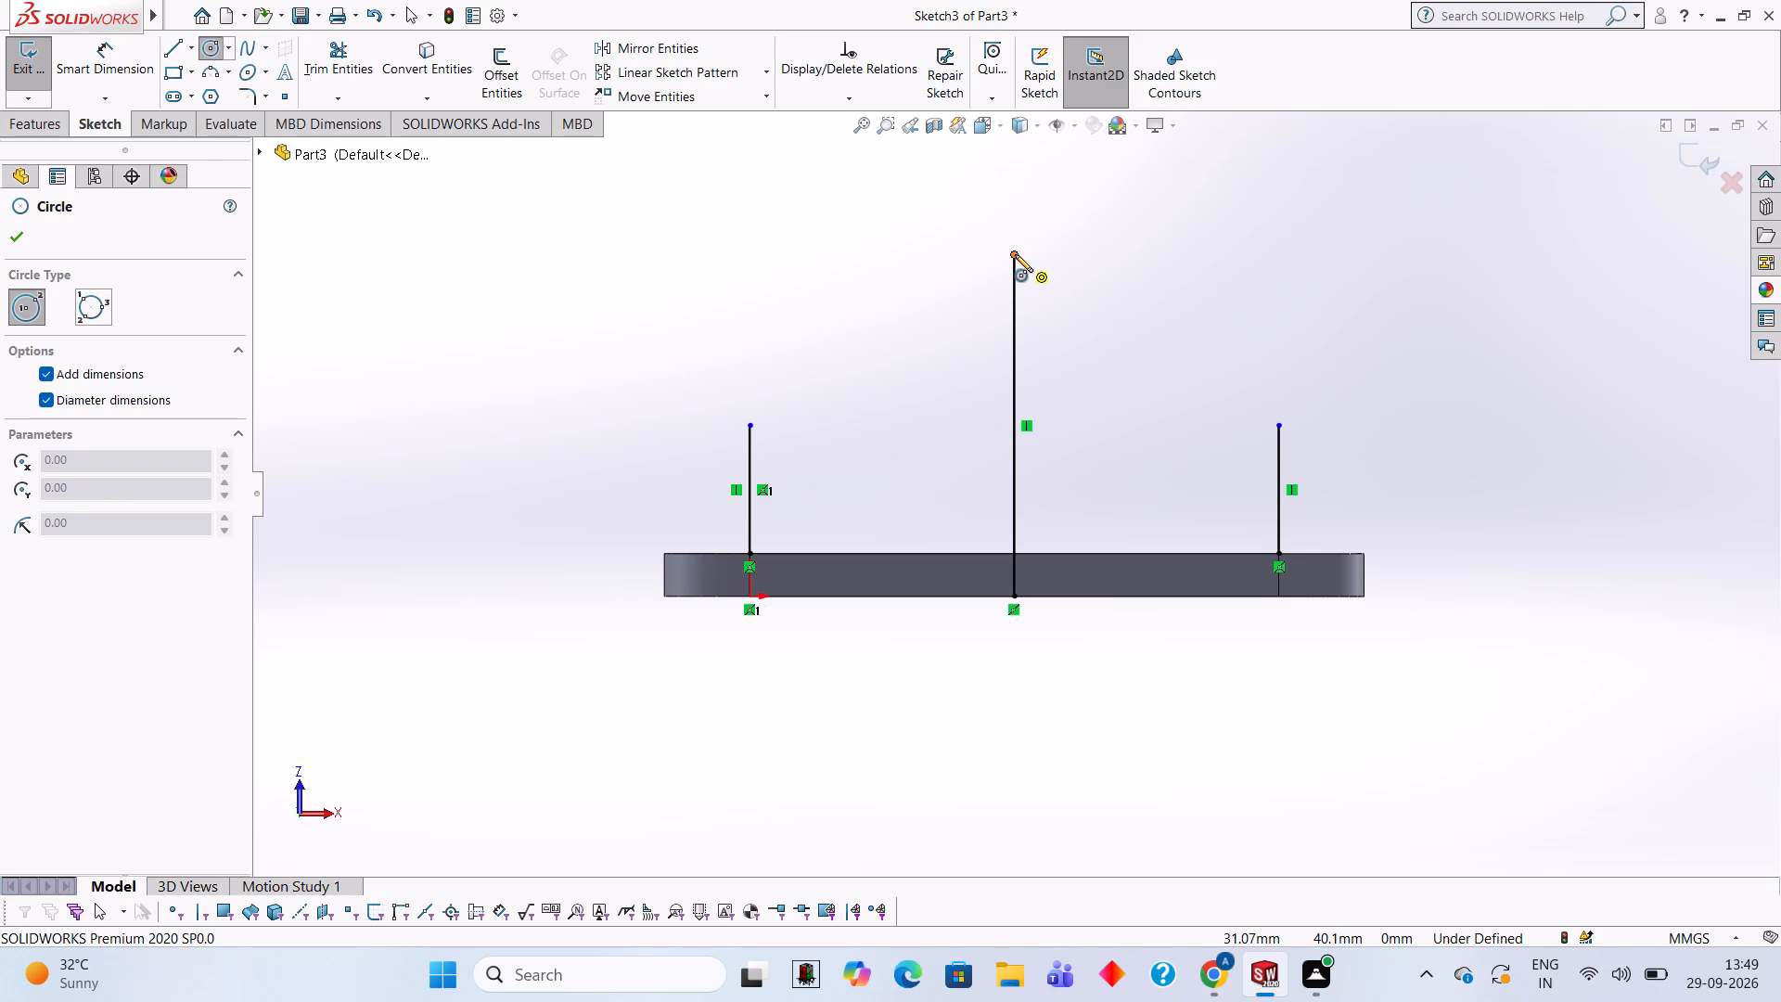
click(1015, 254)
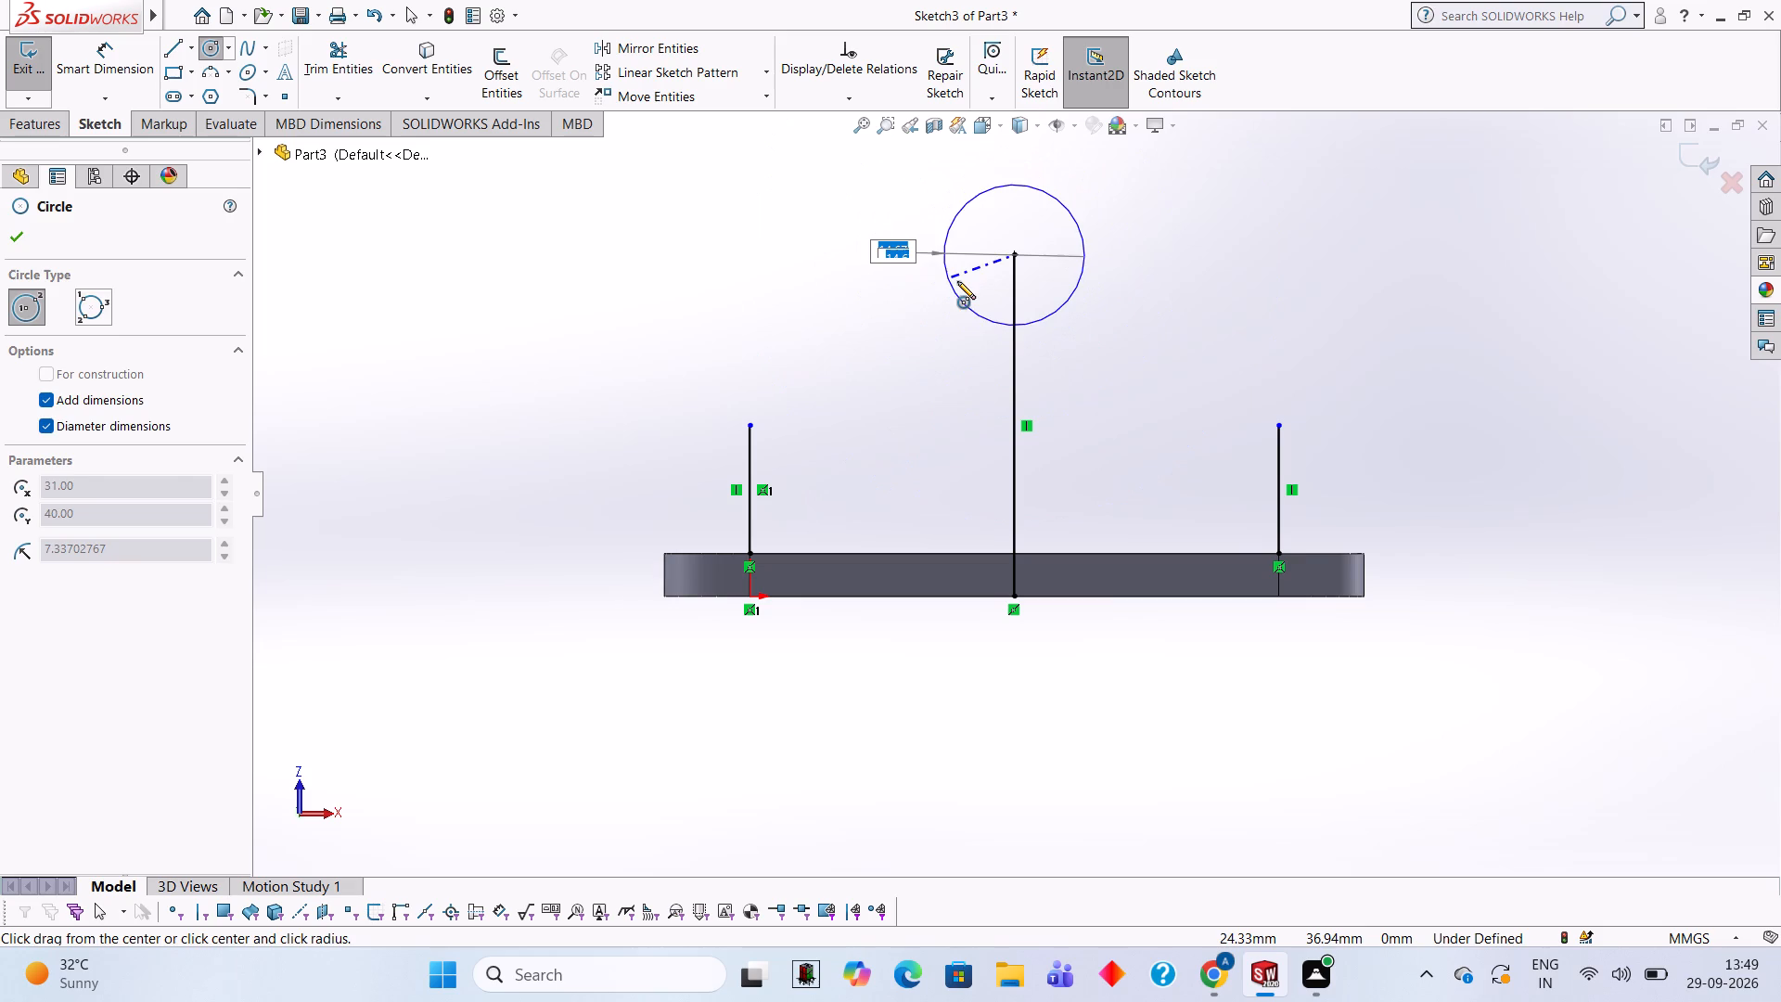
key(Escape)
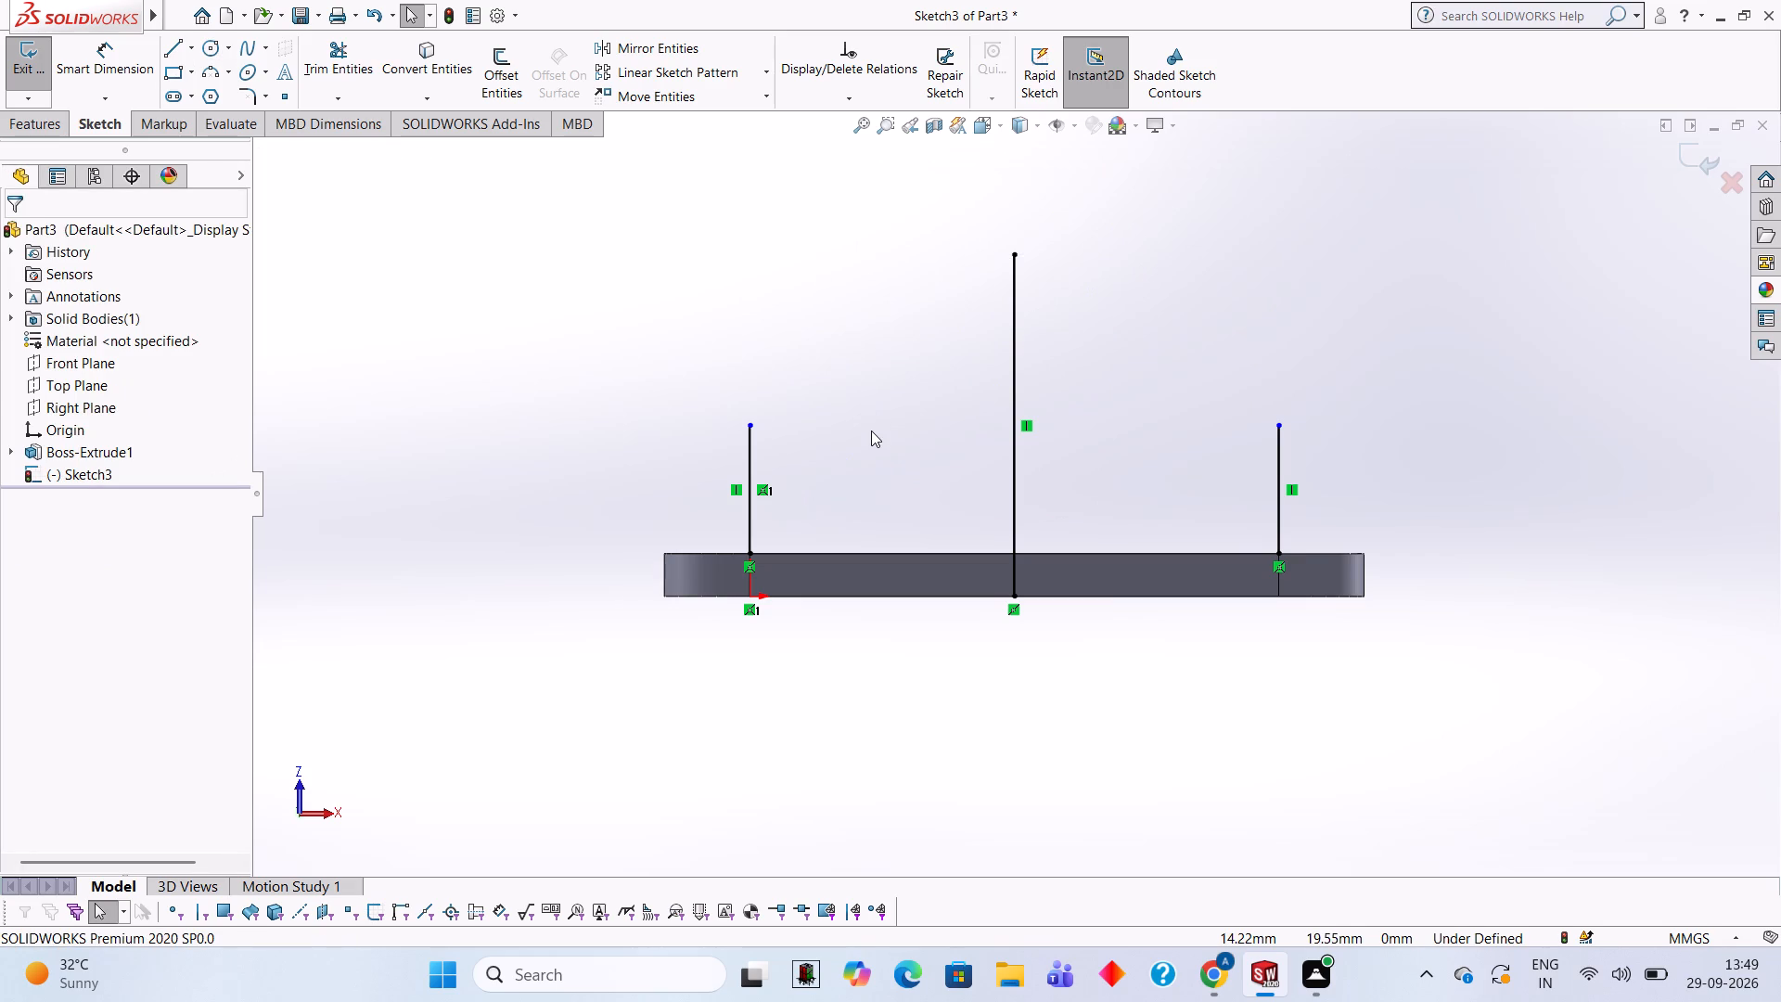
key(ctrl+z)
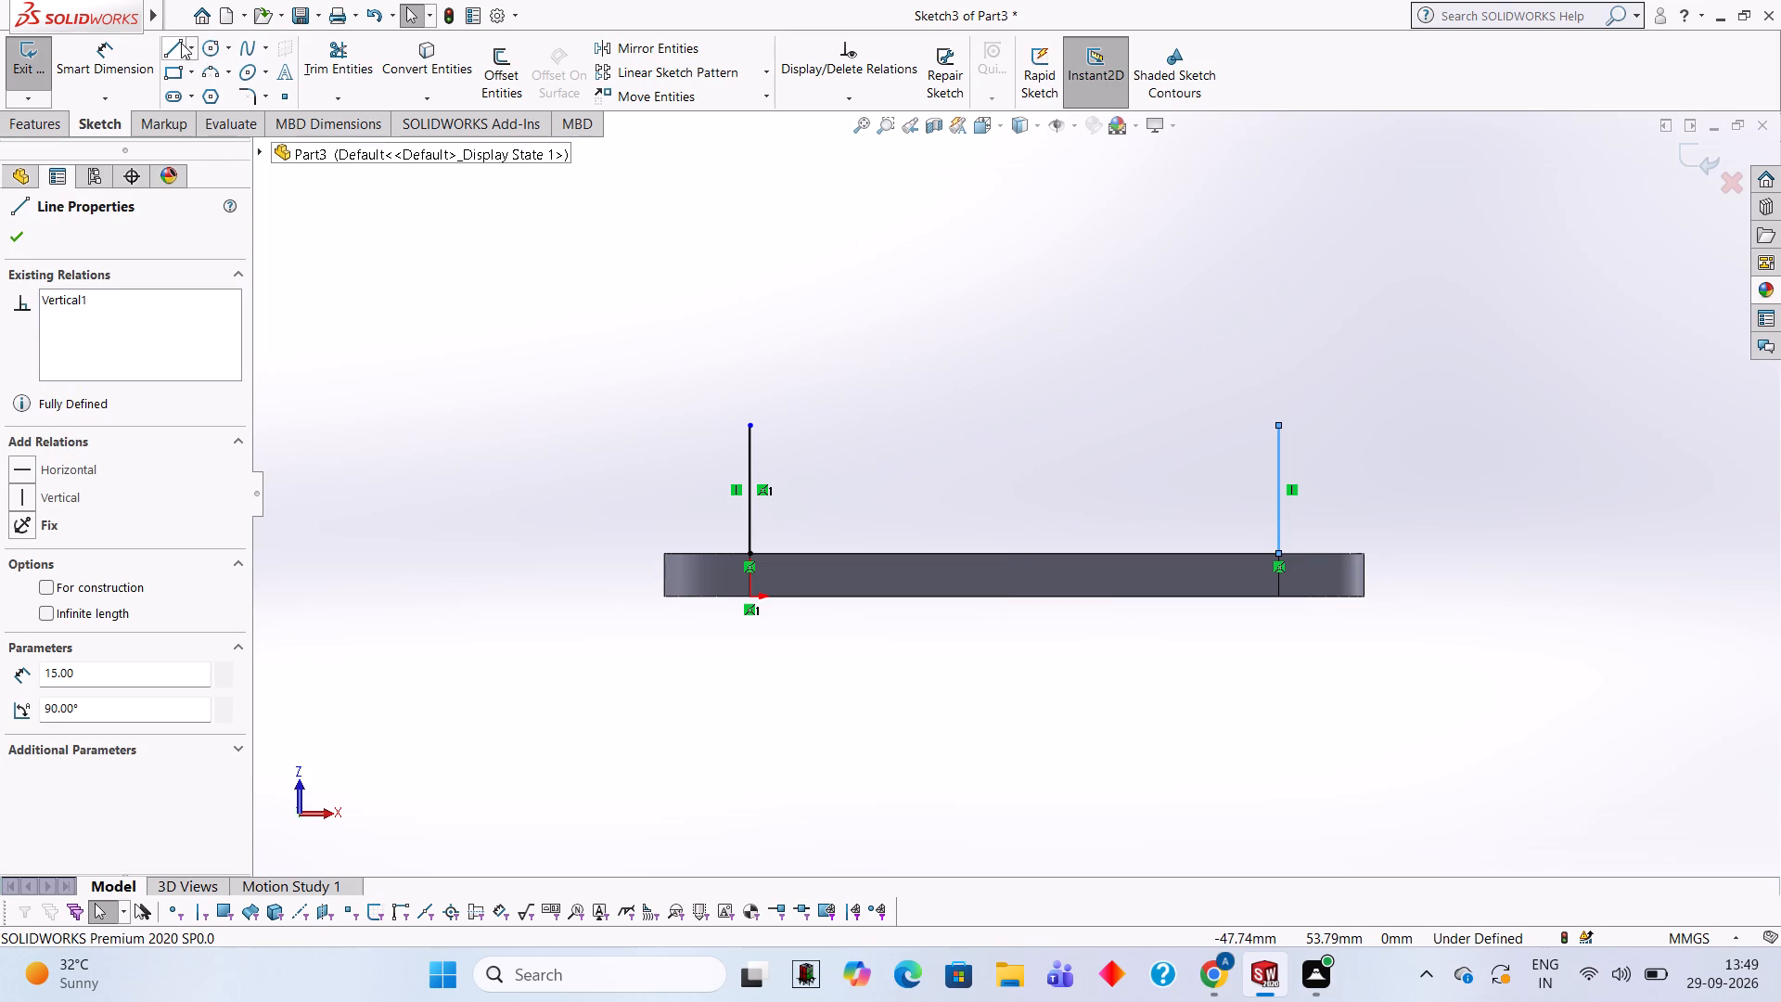
Draw a 15 mm vertical line upward from the midpoint of the side face's upper edge.
click(176, 41)
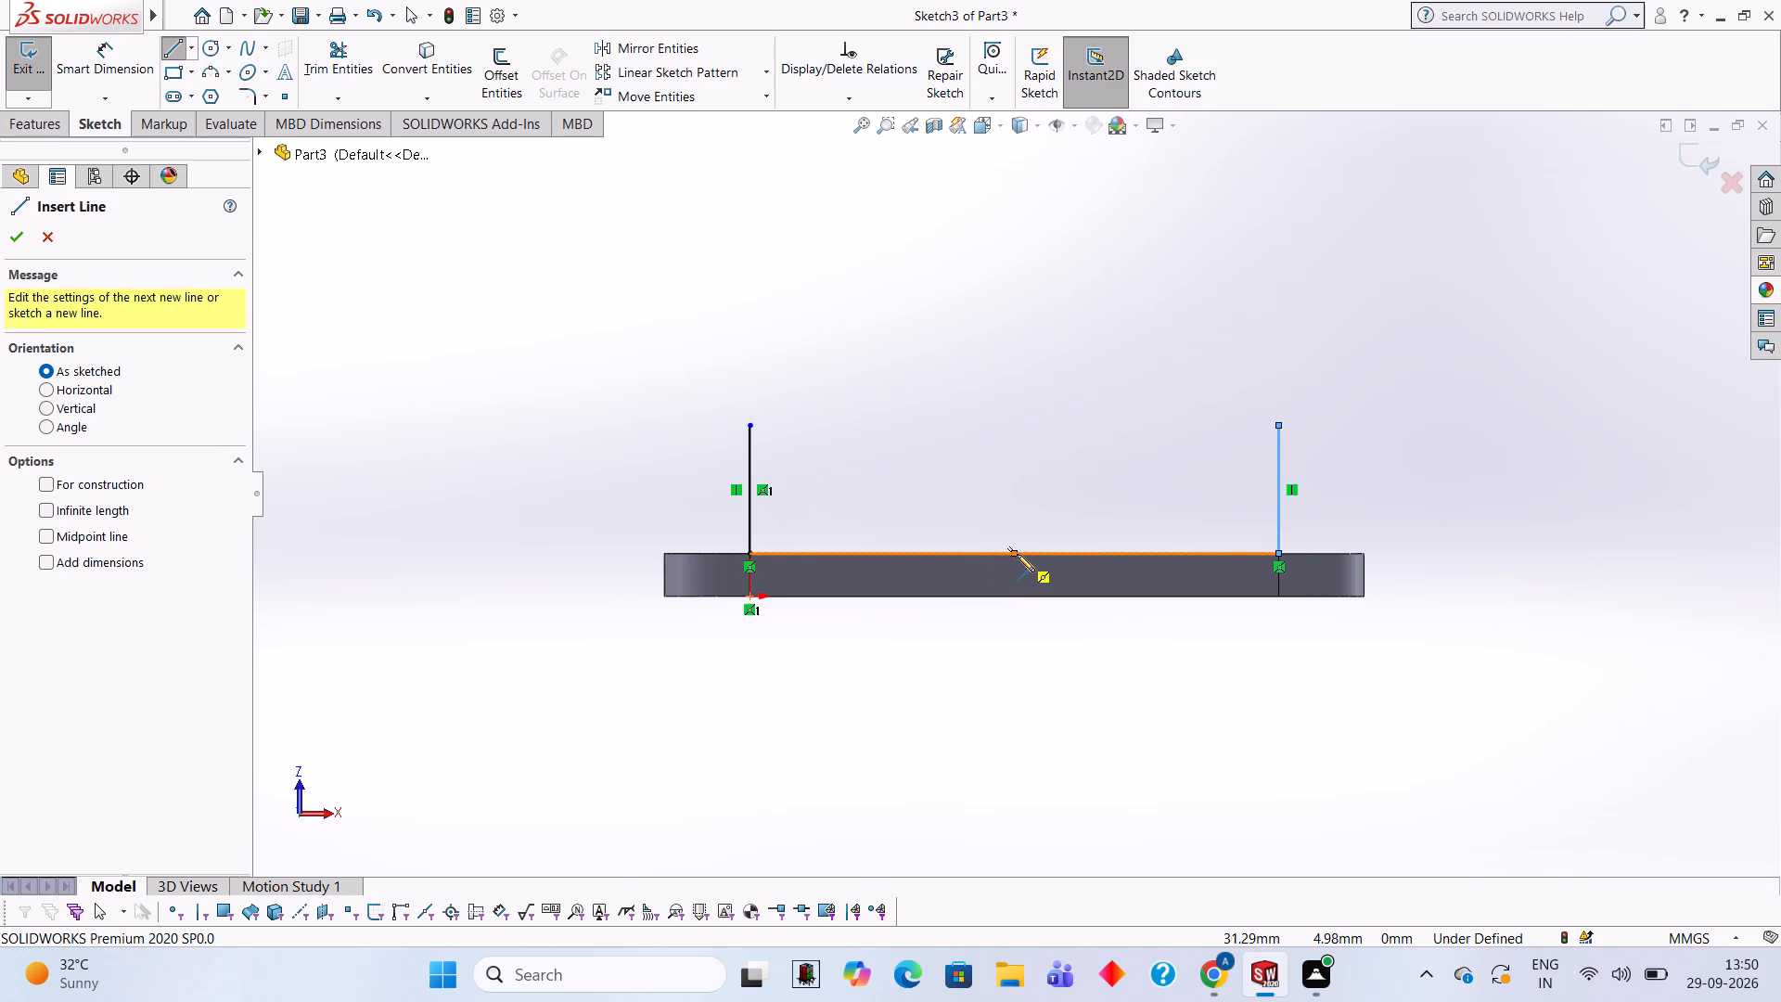
click(1014, 553)
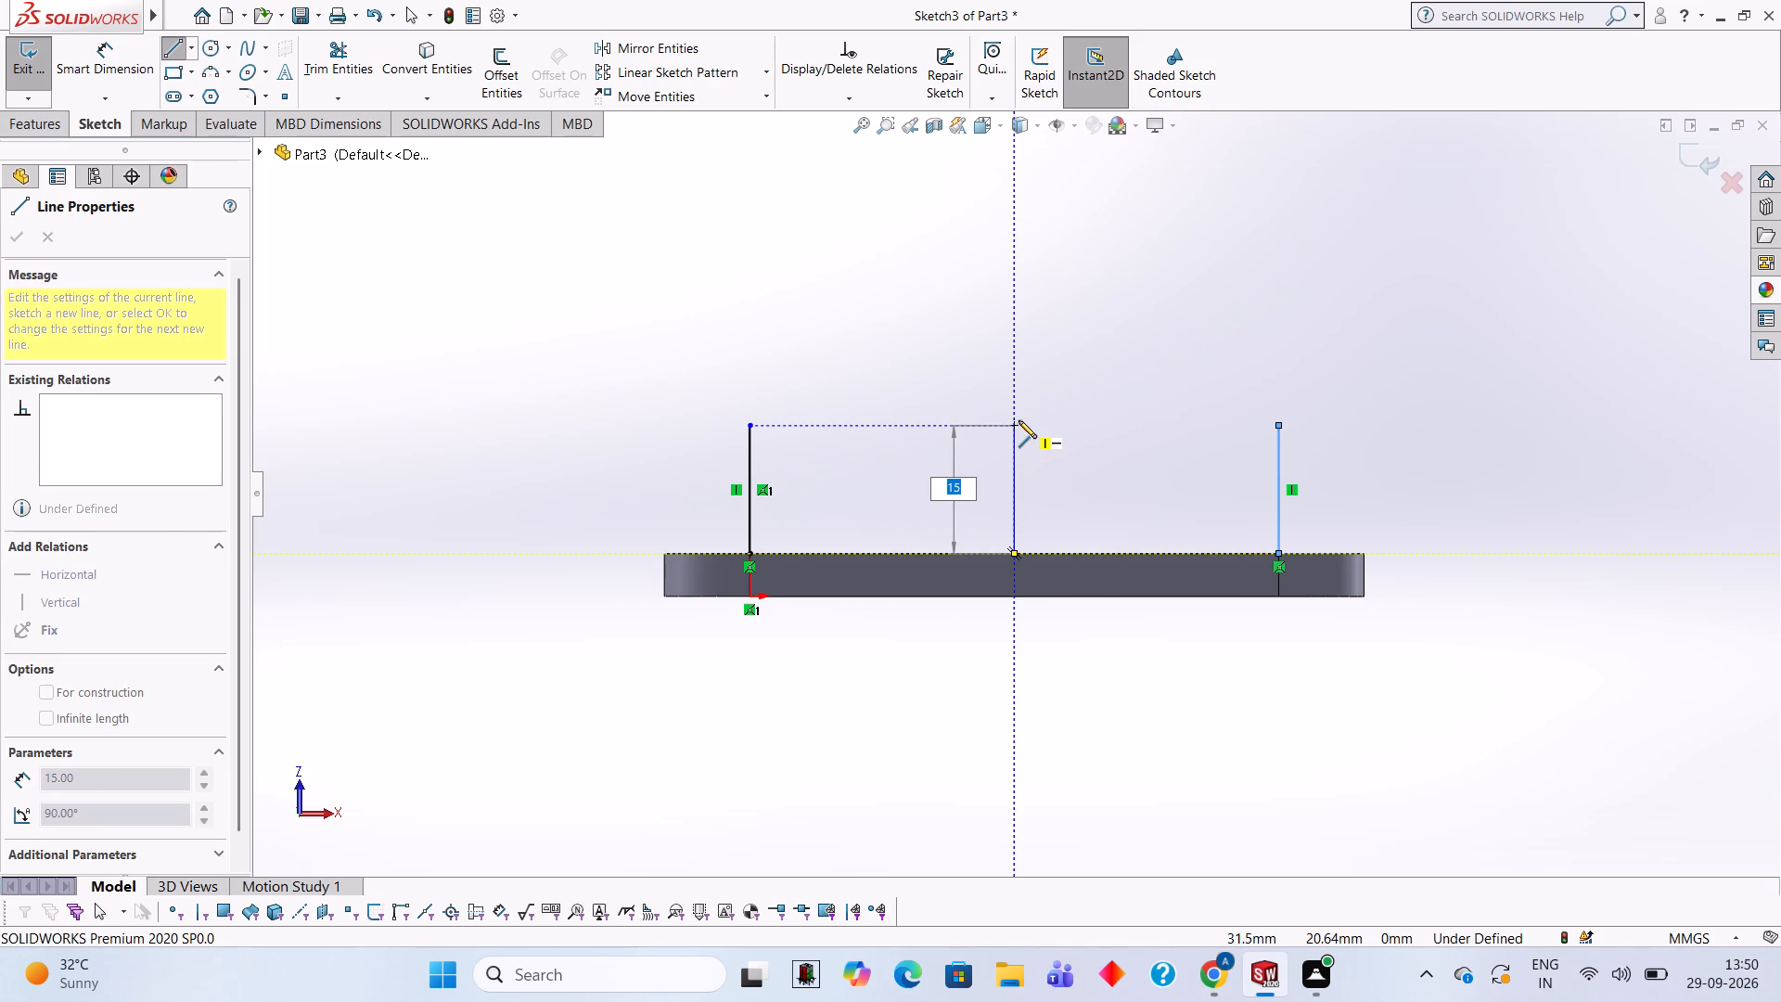
text(15)
key(Return)
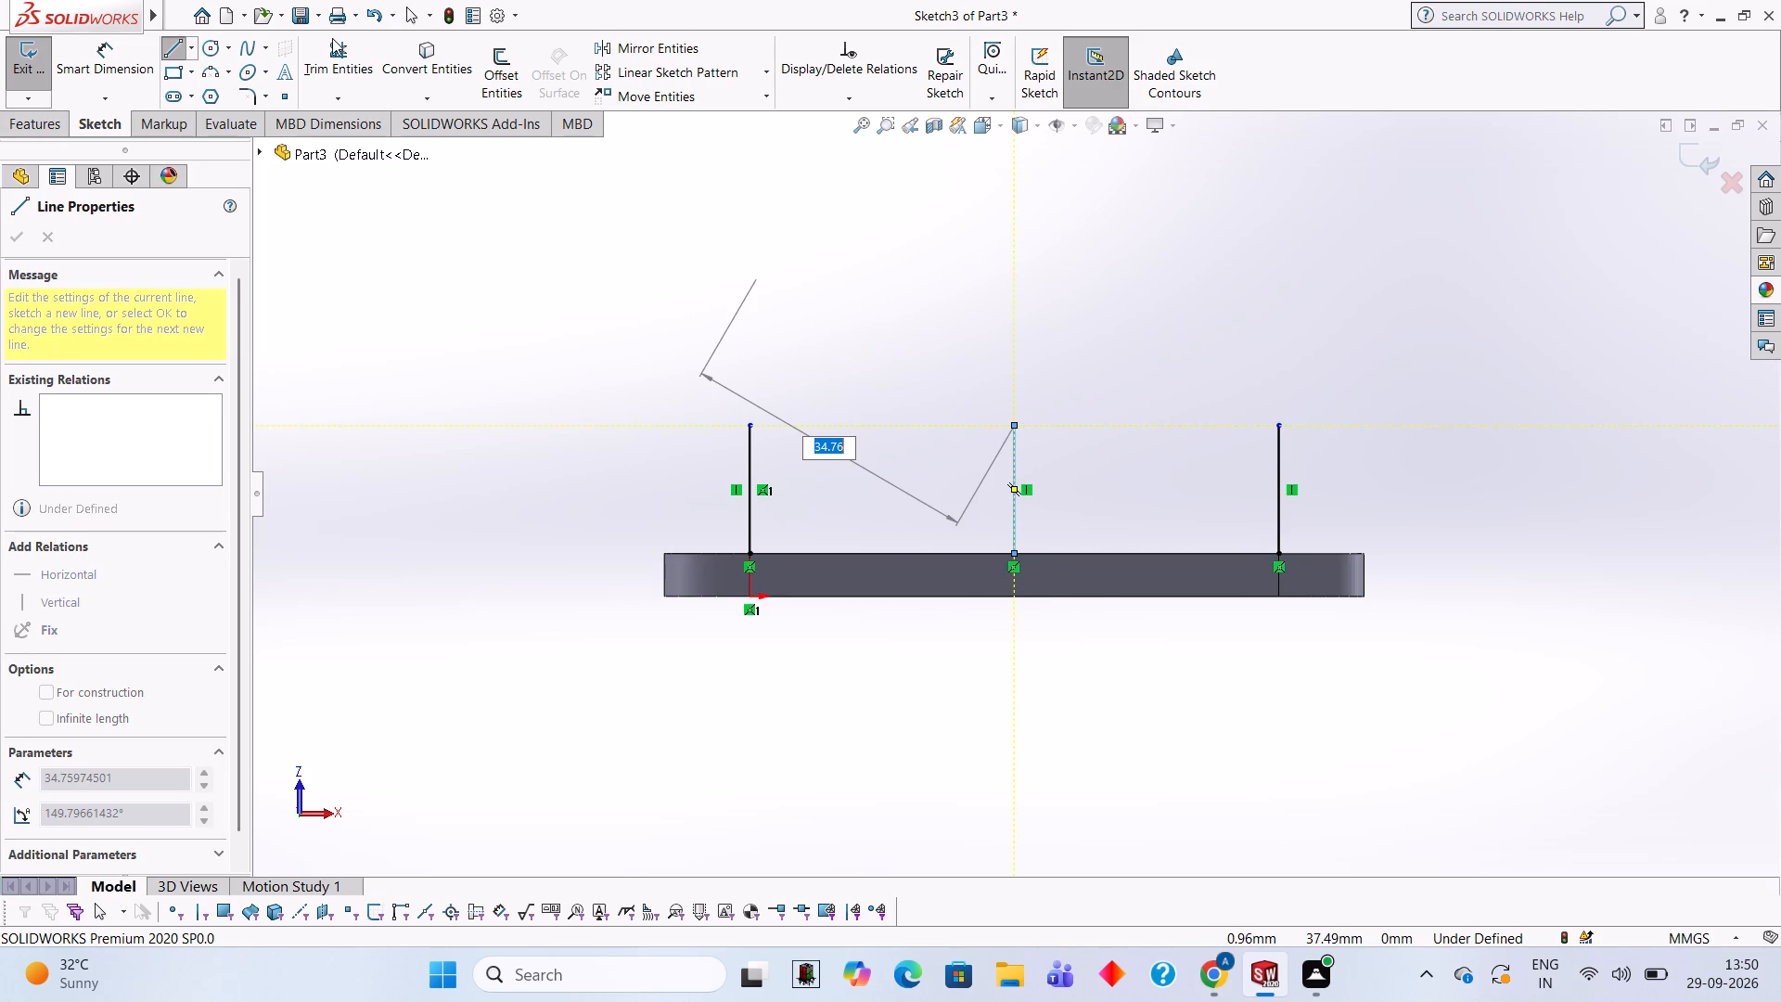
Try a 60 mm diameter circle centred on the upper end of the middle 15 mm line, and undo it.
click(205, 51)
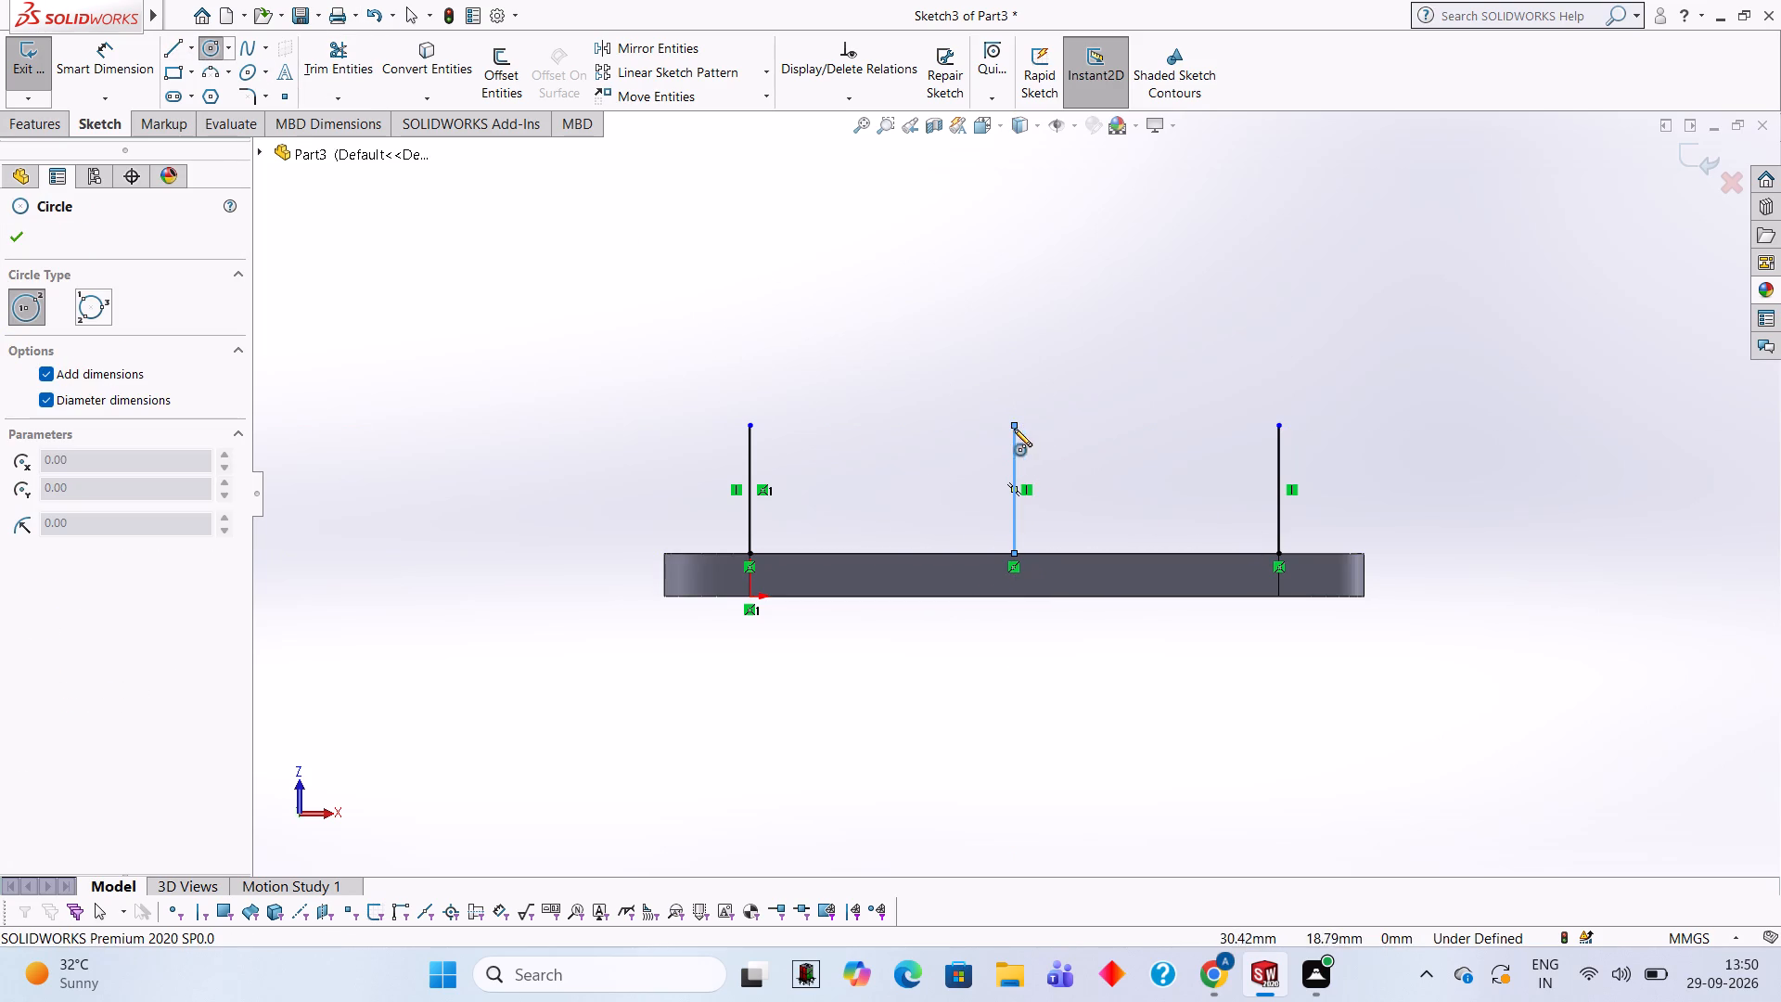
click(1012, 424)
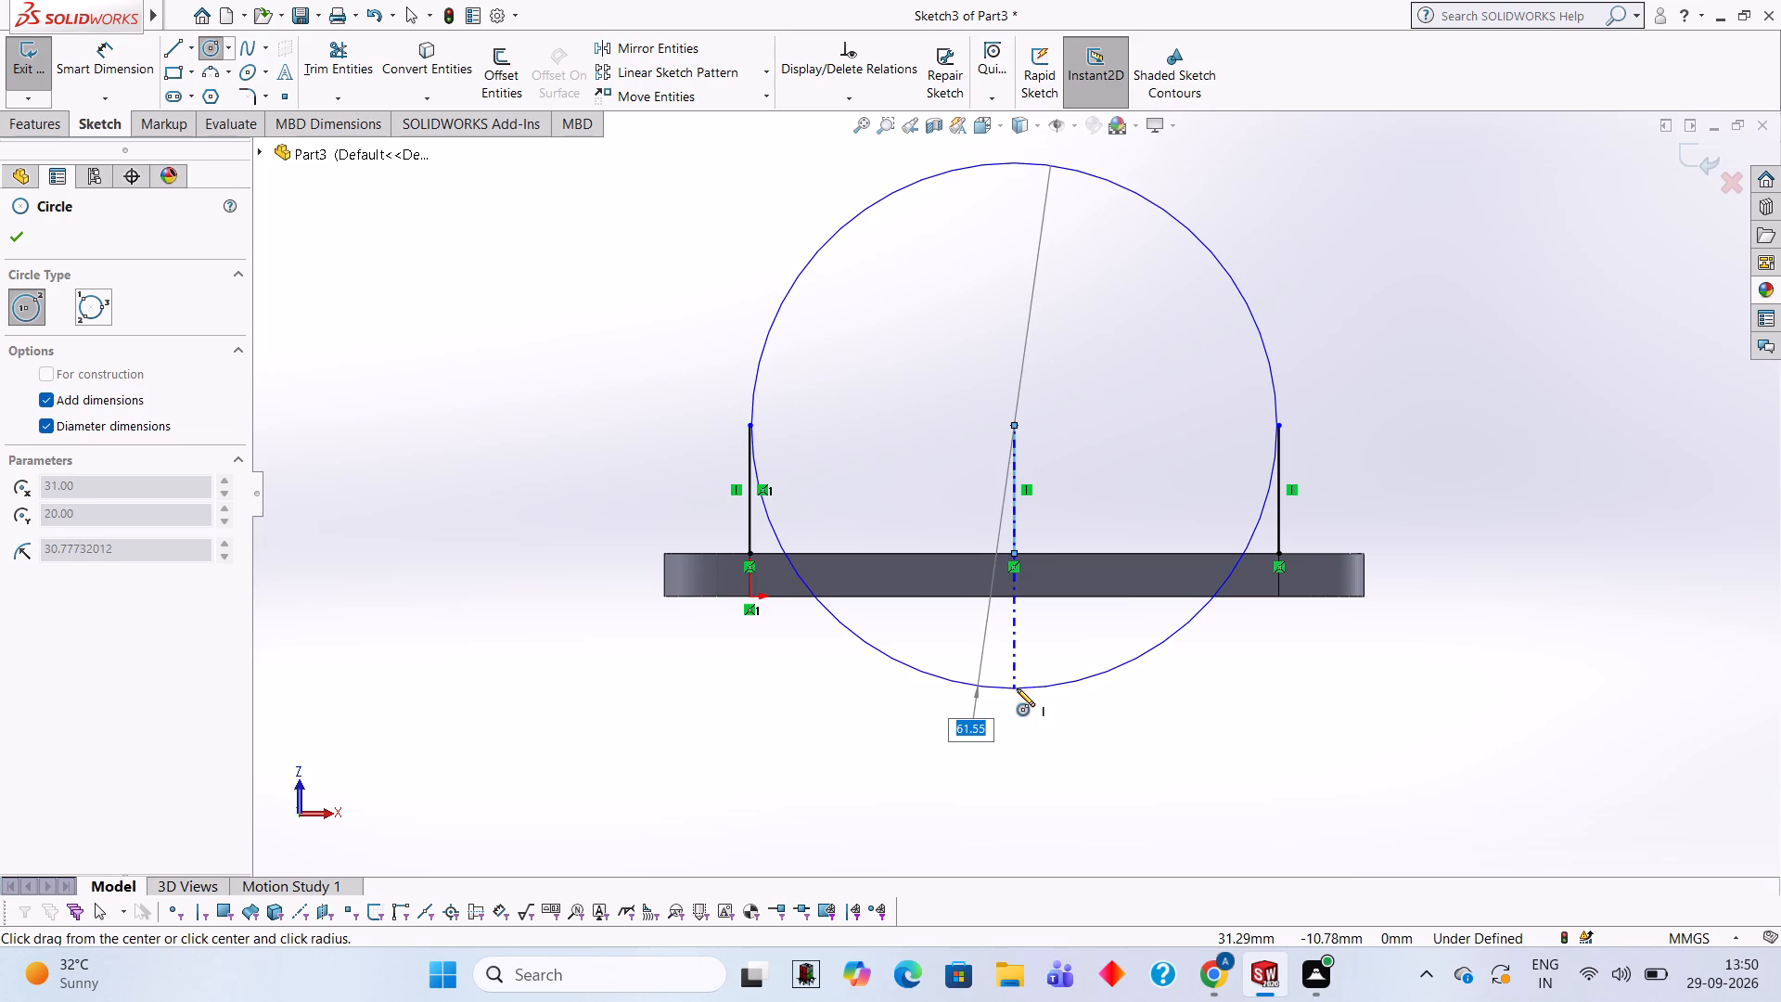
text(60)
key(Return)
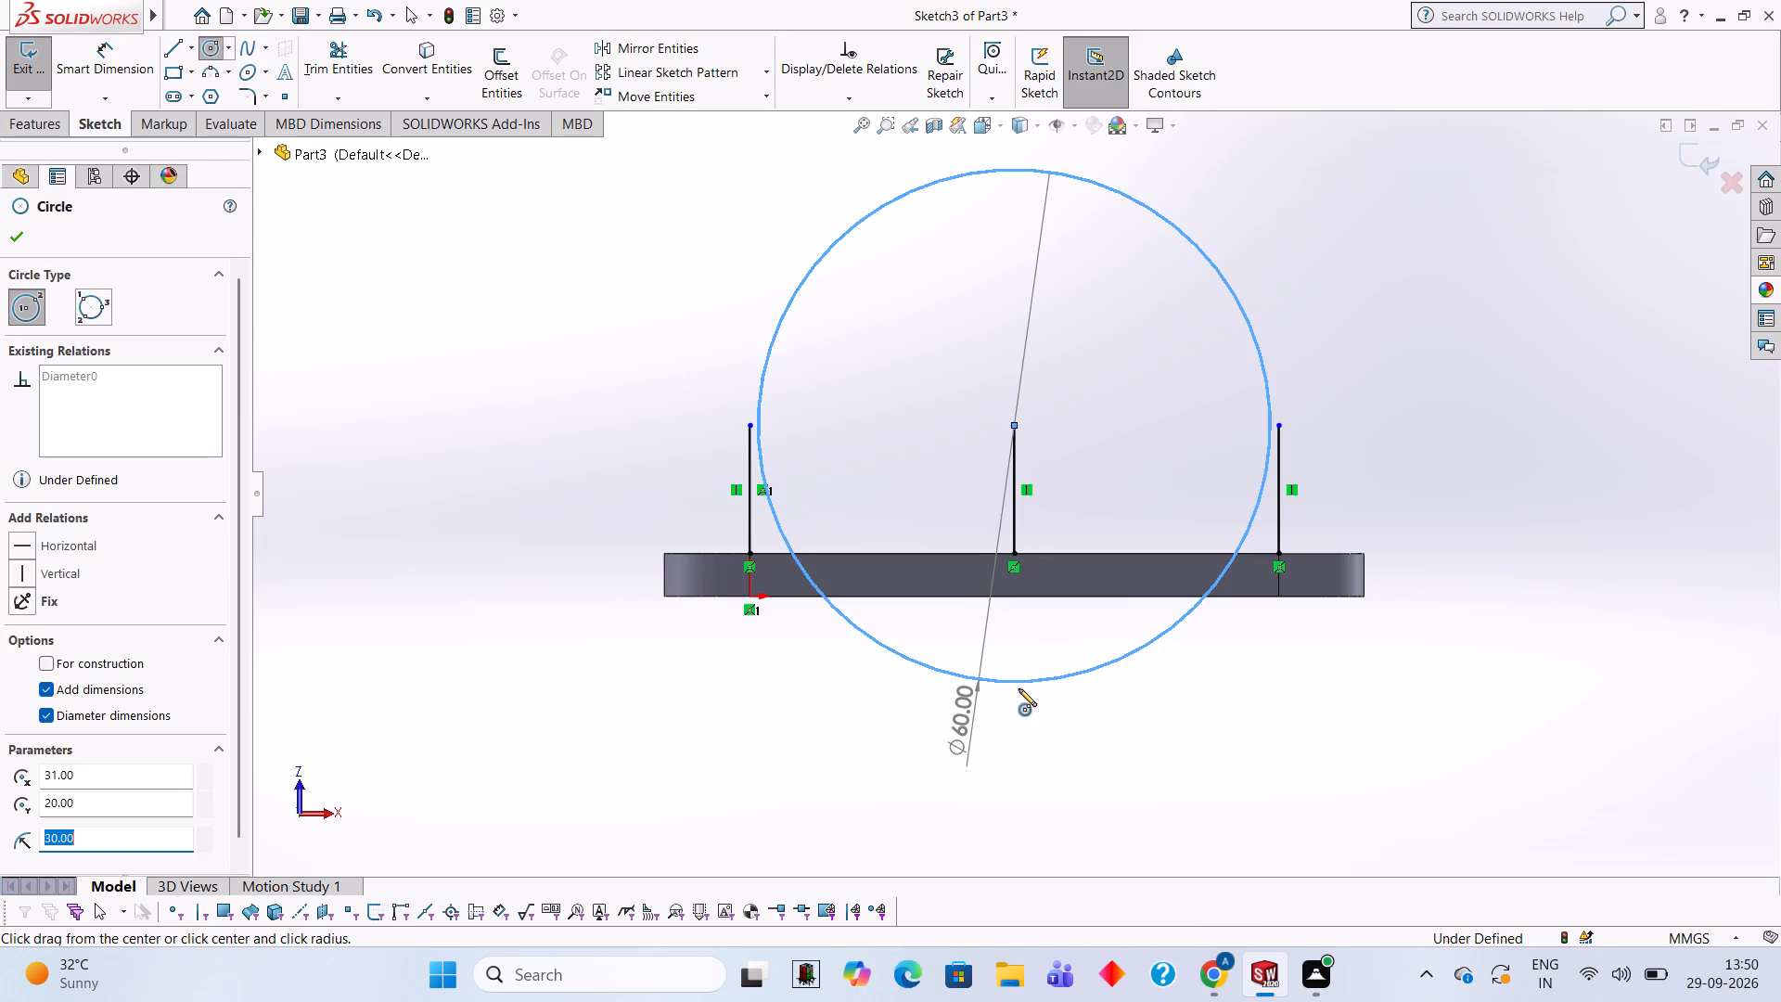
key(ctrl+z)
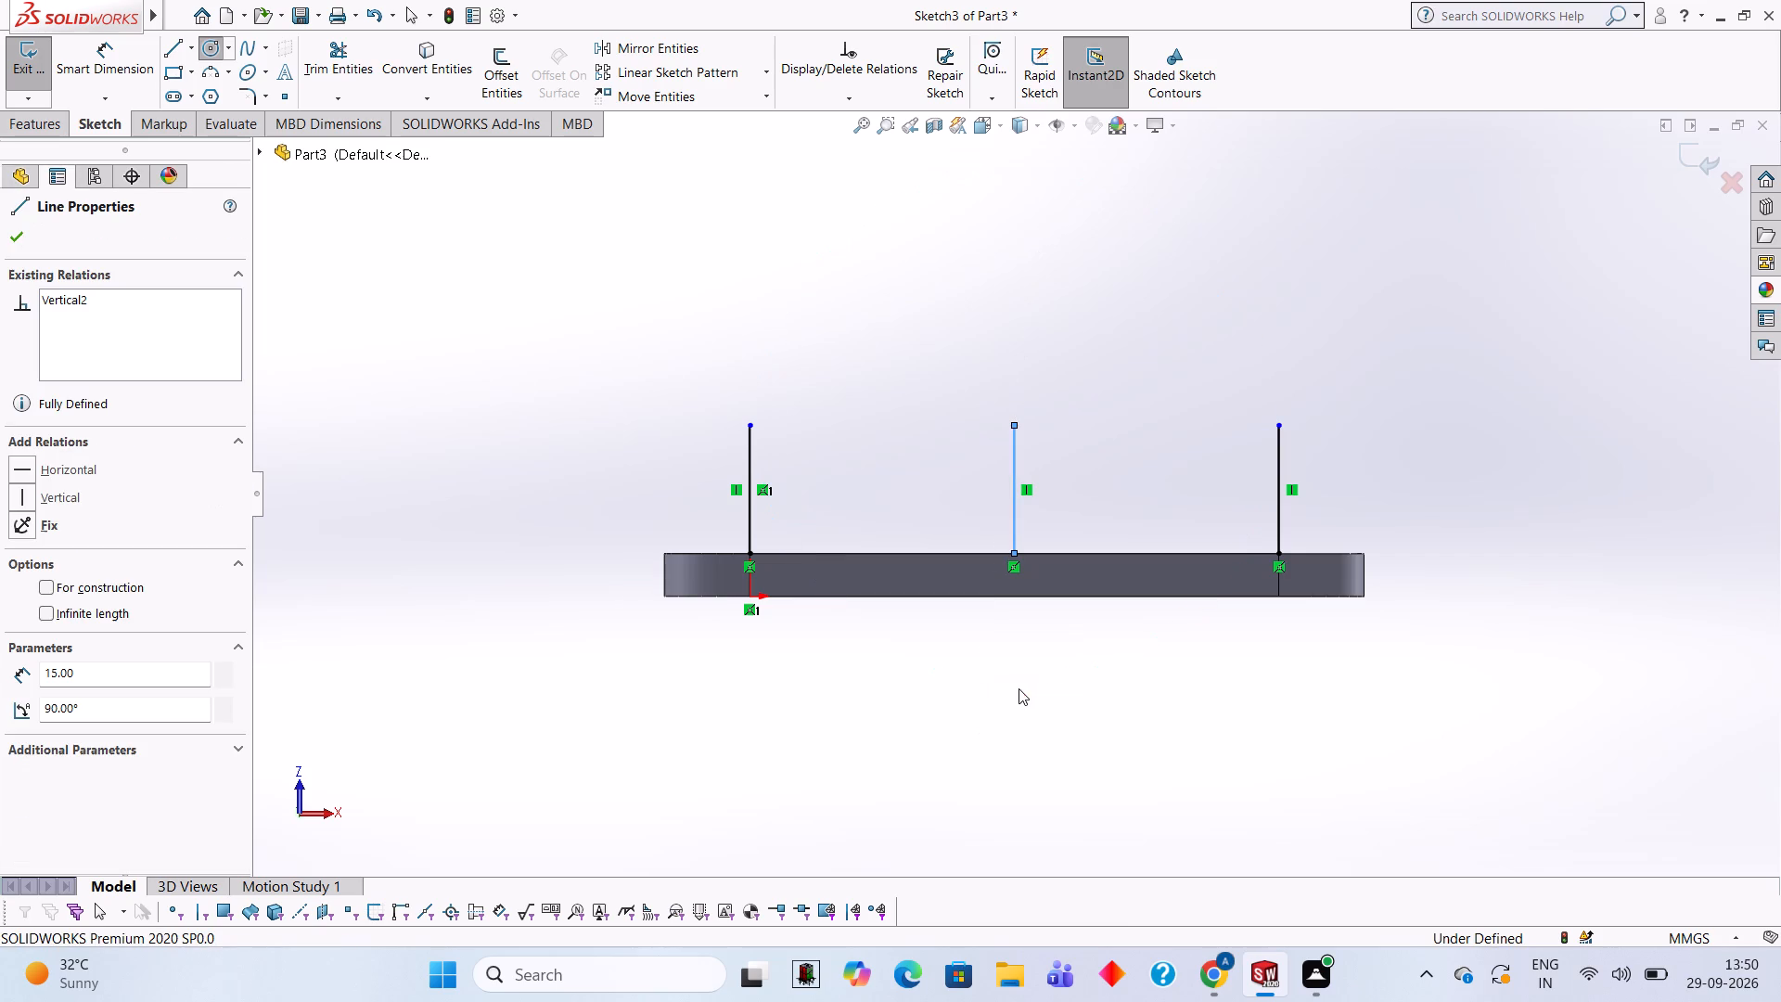
Draw a 62 mm diameter circle centred on the upper end of the middle 15 mm line.
click(211, 51)
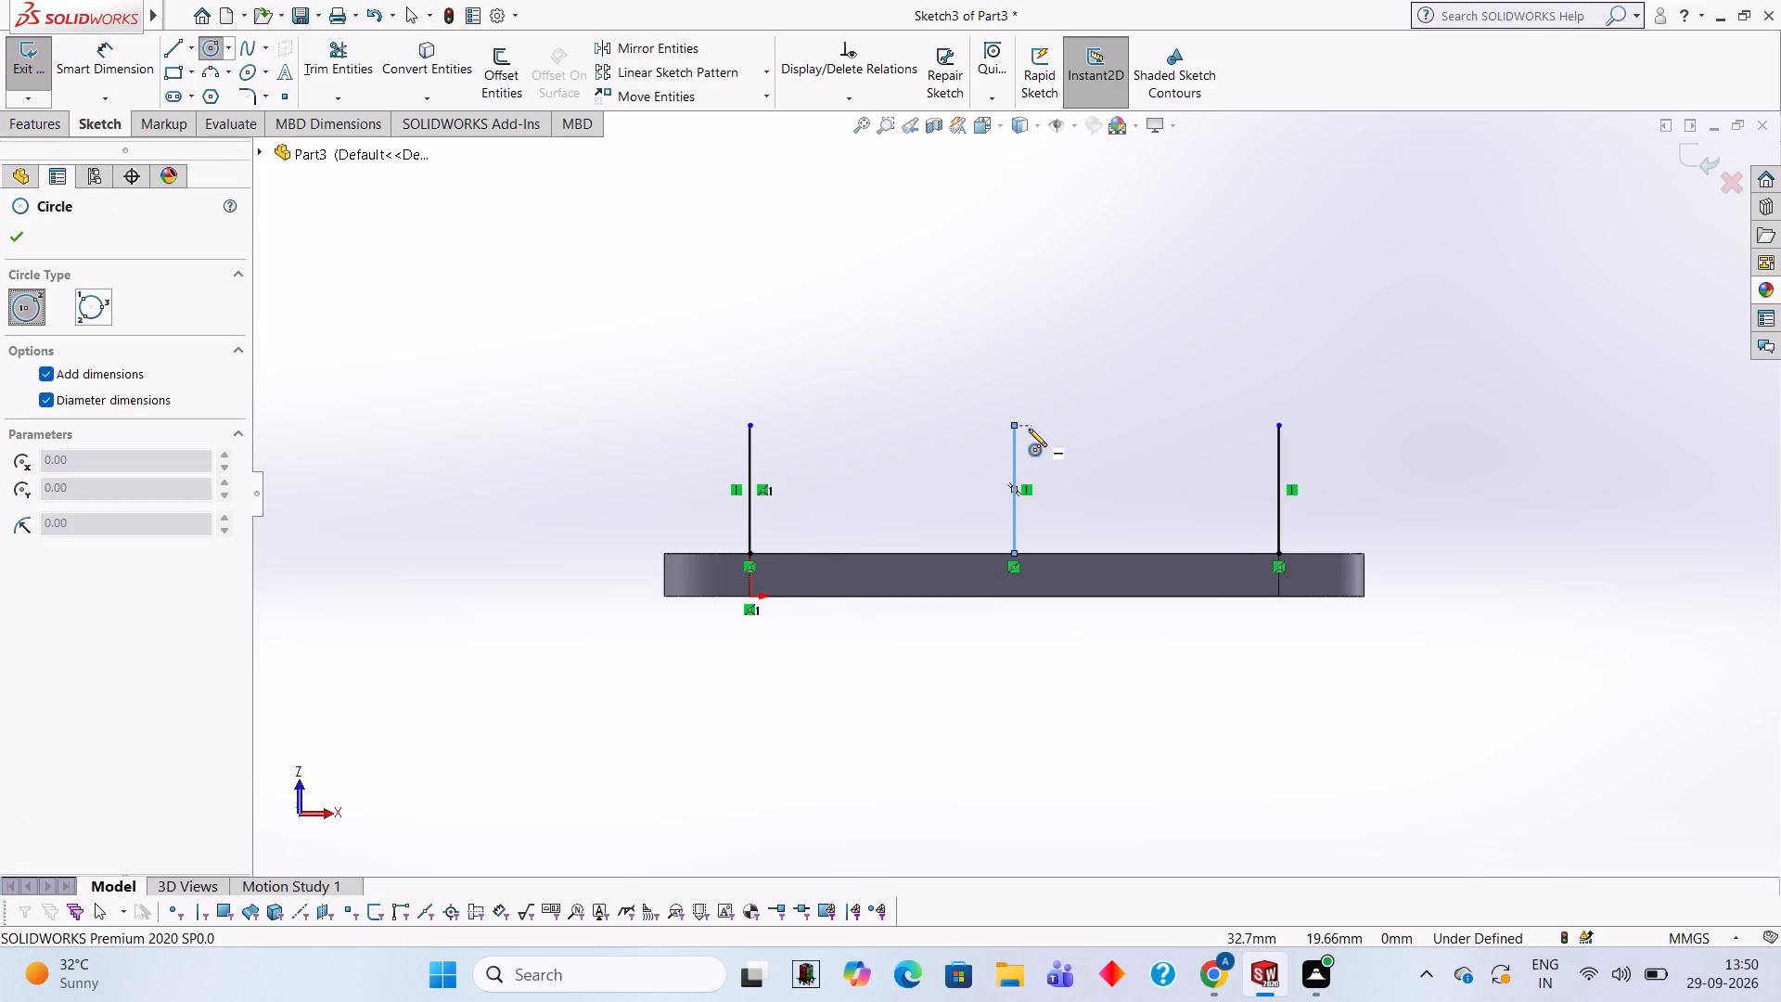
click(1014, 424)
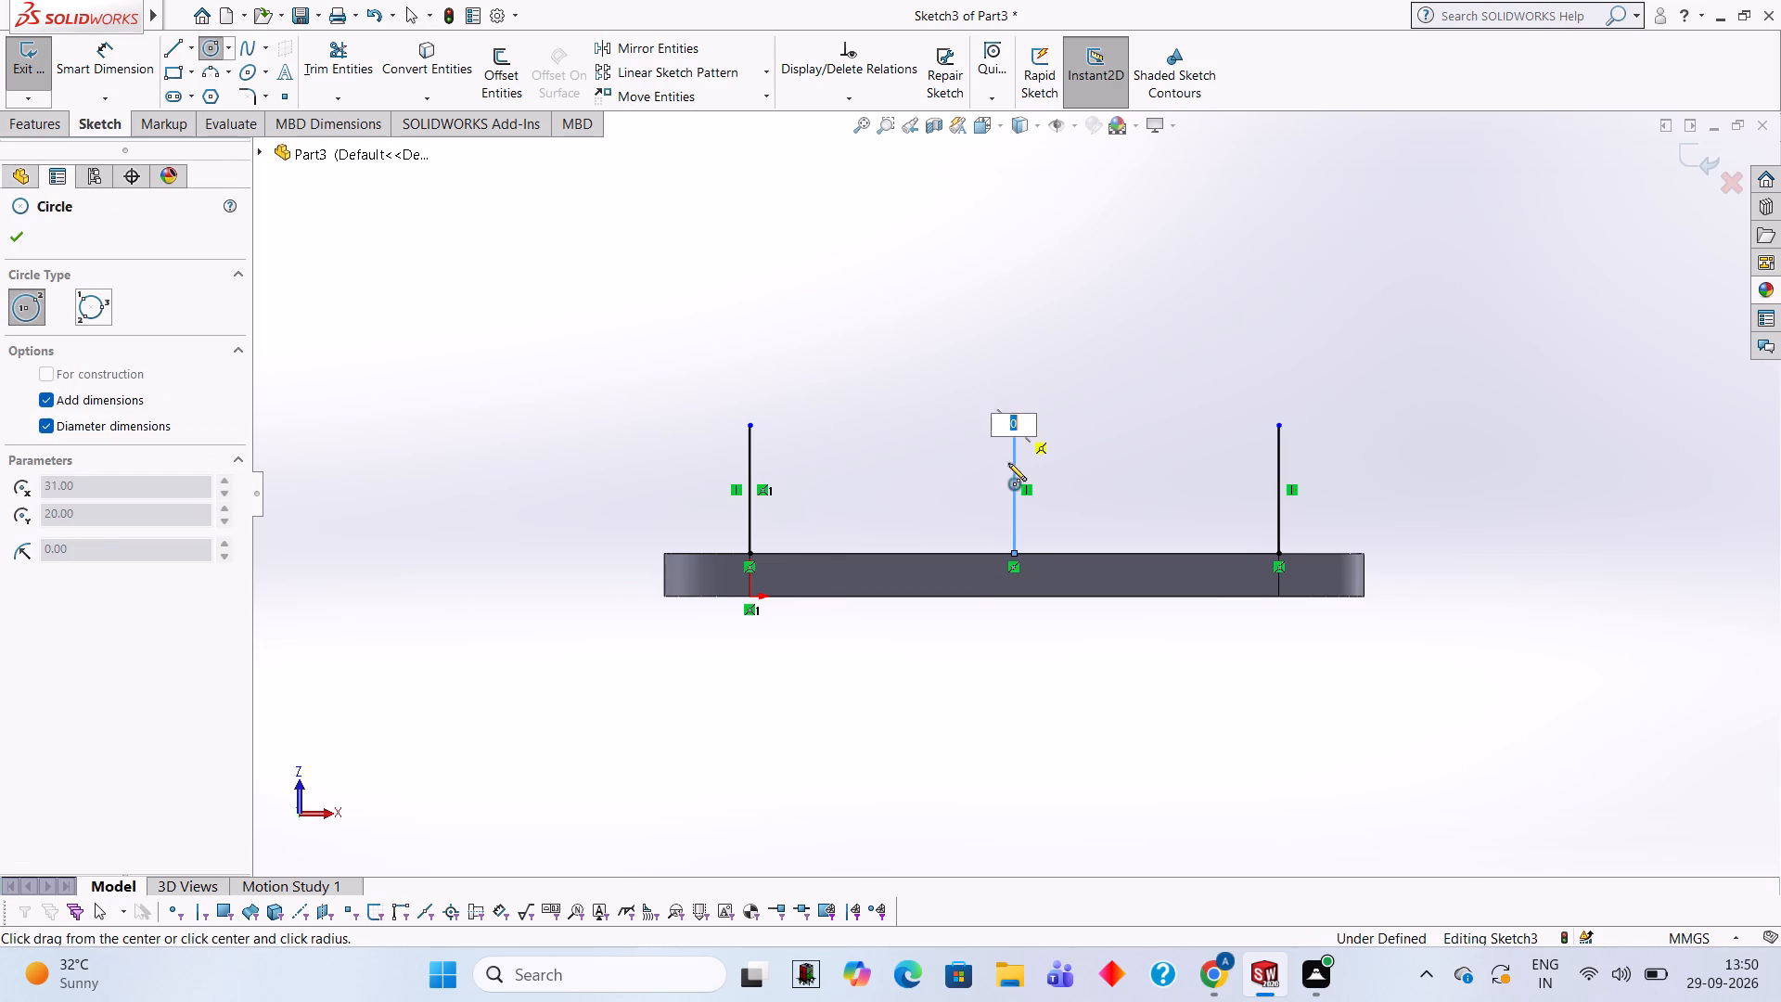
text(62)
key(Return)
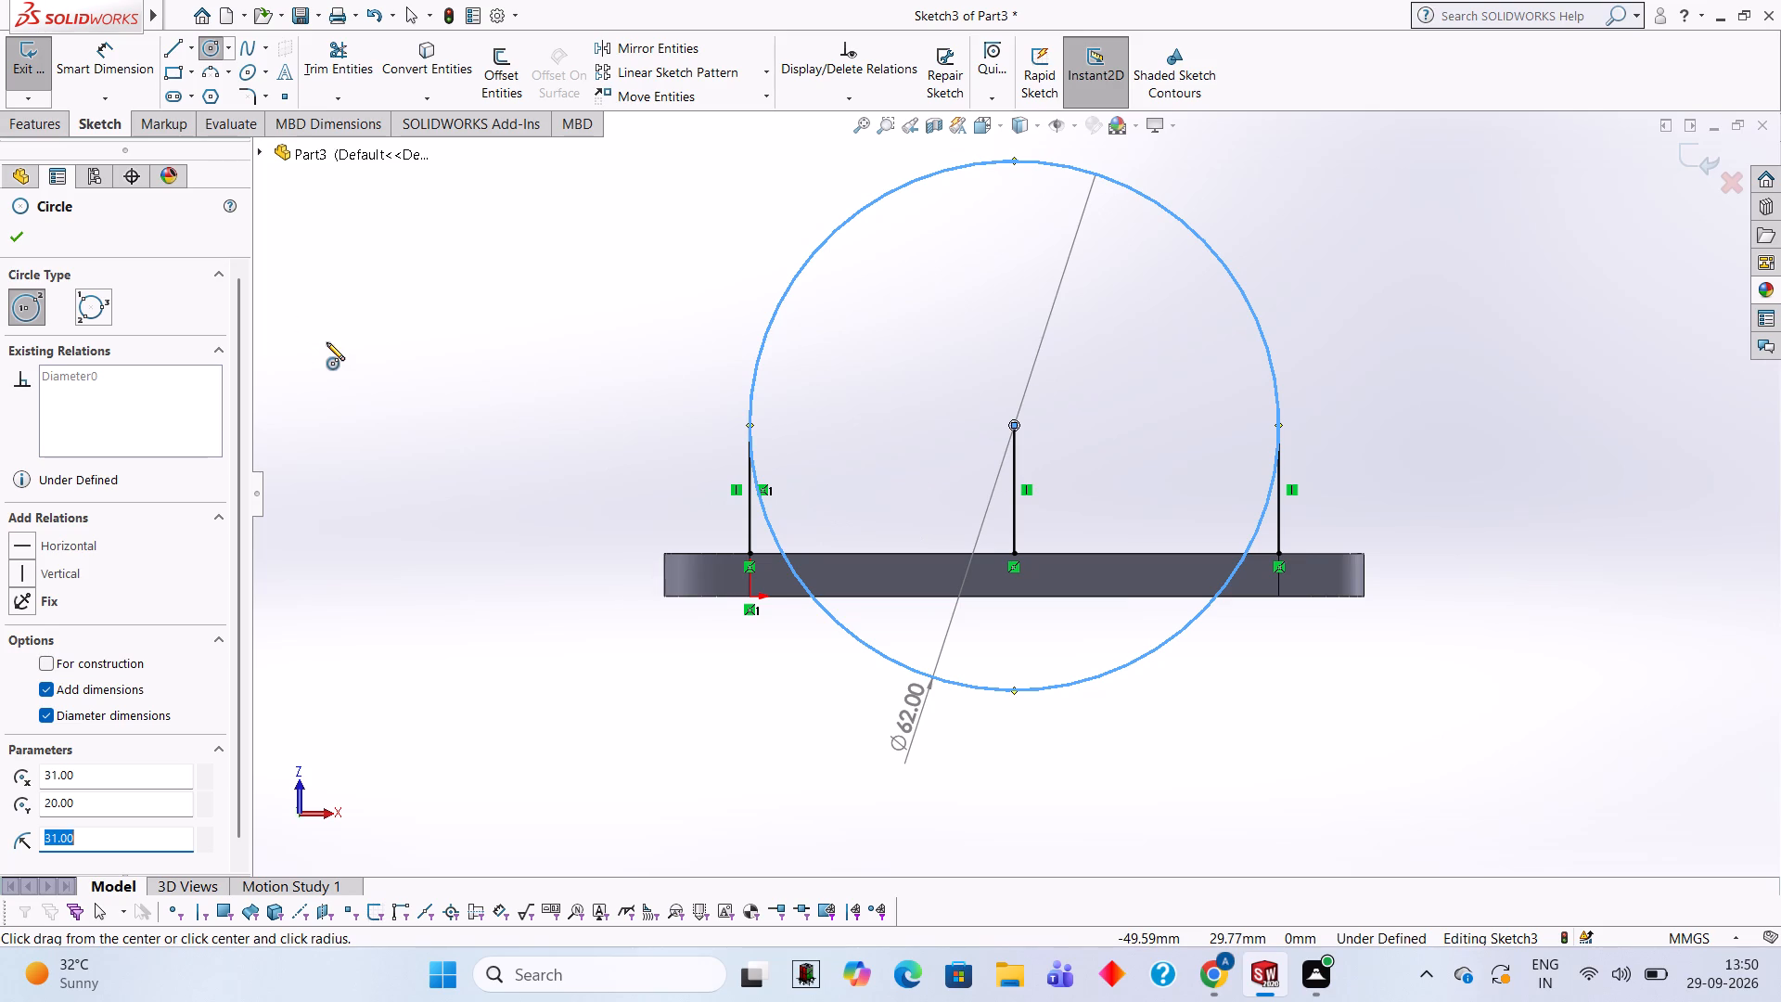
Trim away the circle's lower half between the two side lines and the middle vertical line.
click(319, 70)
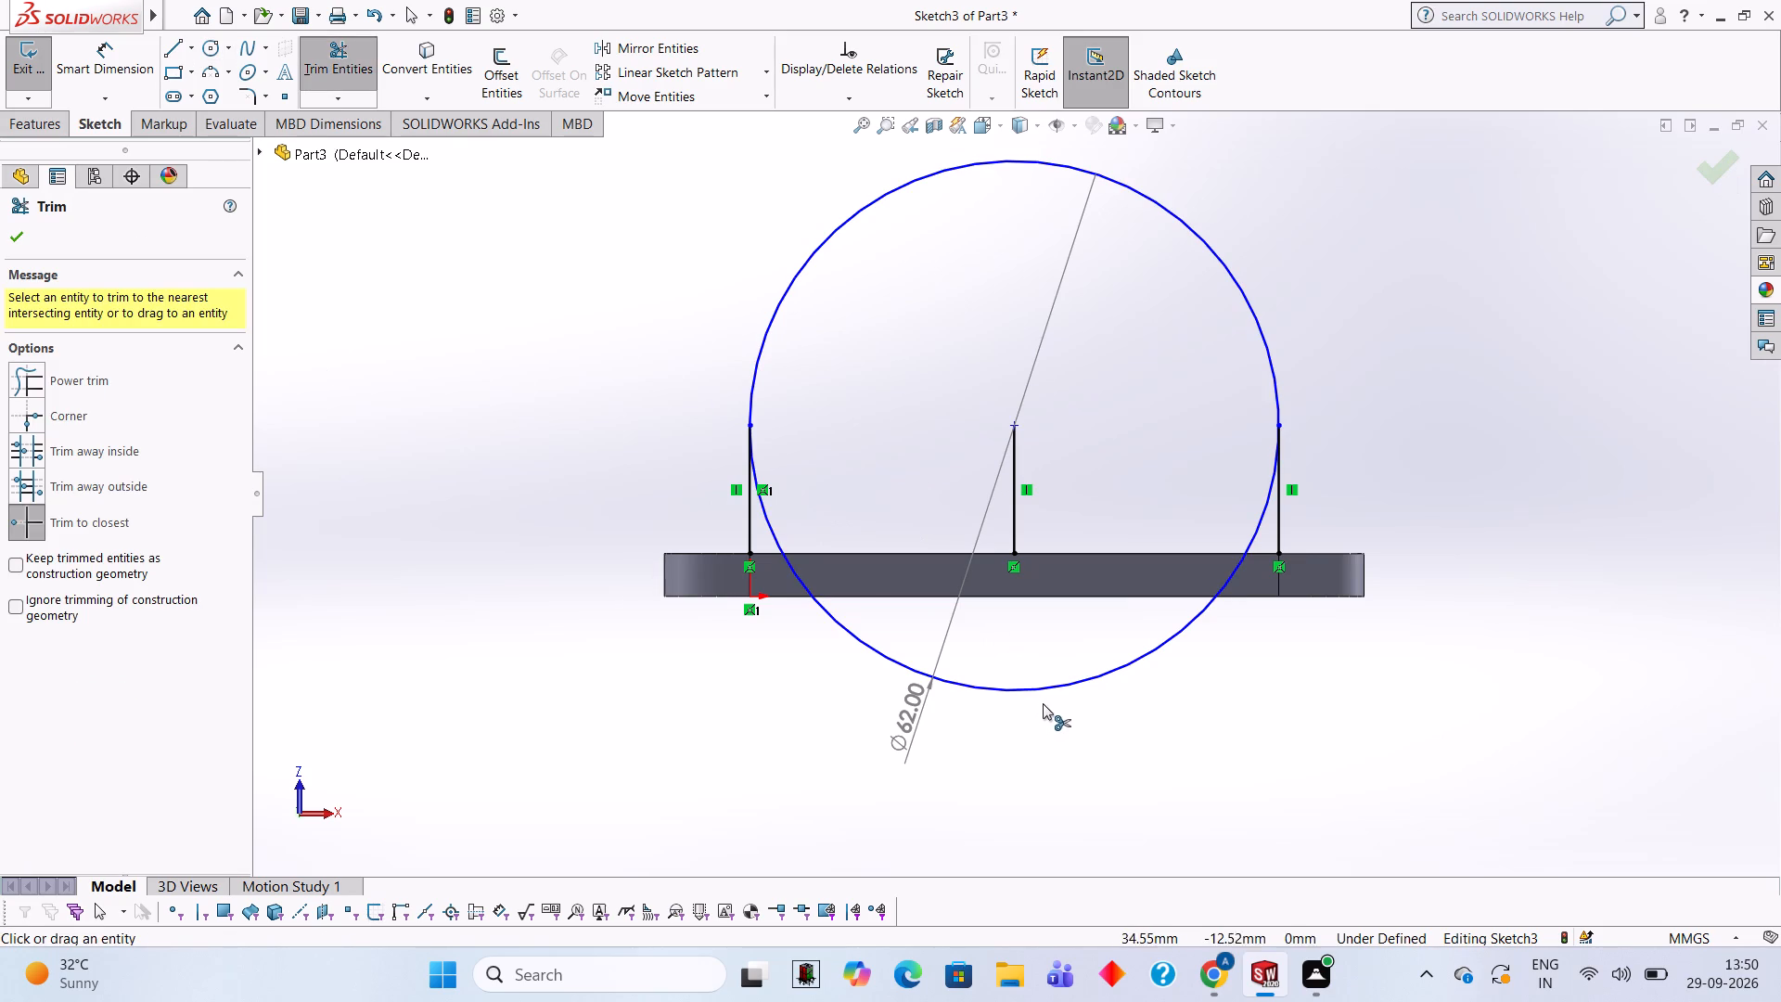
click(1041, 694)
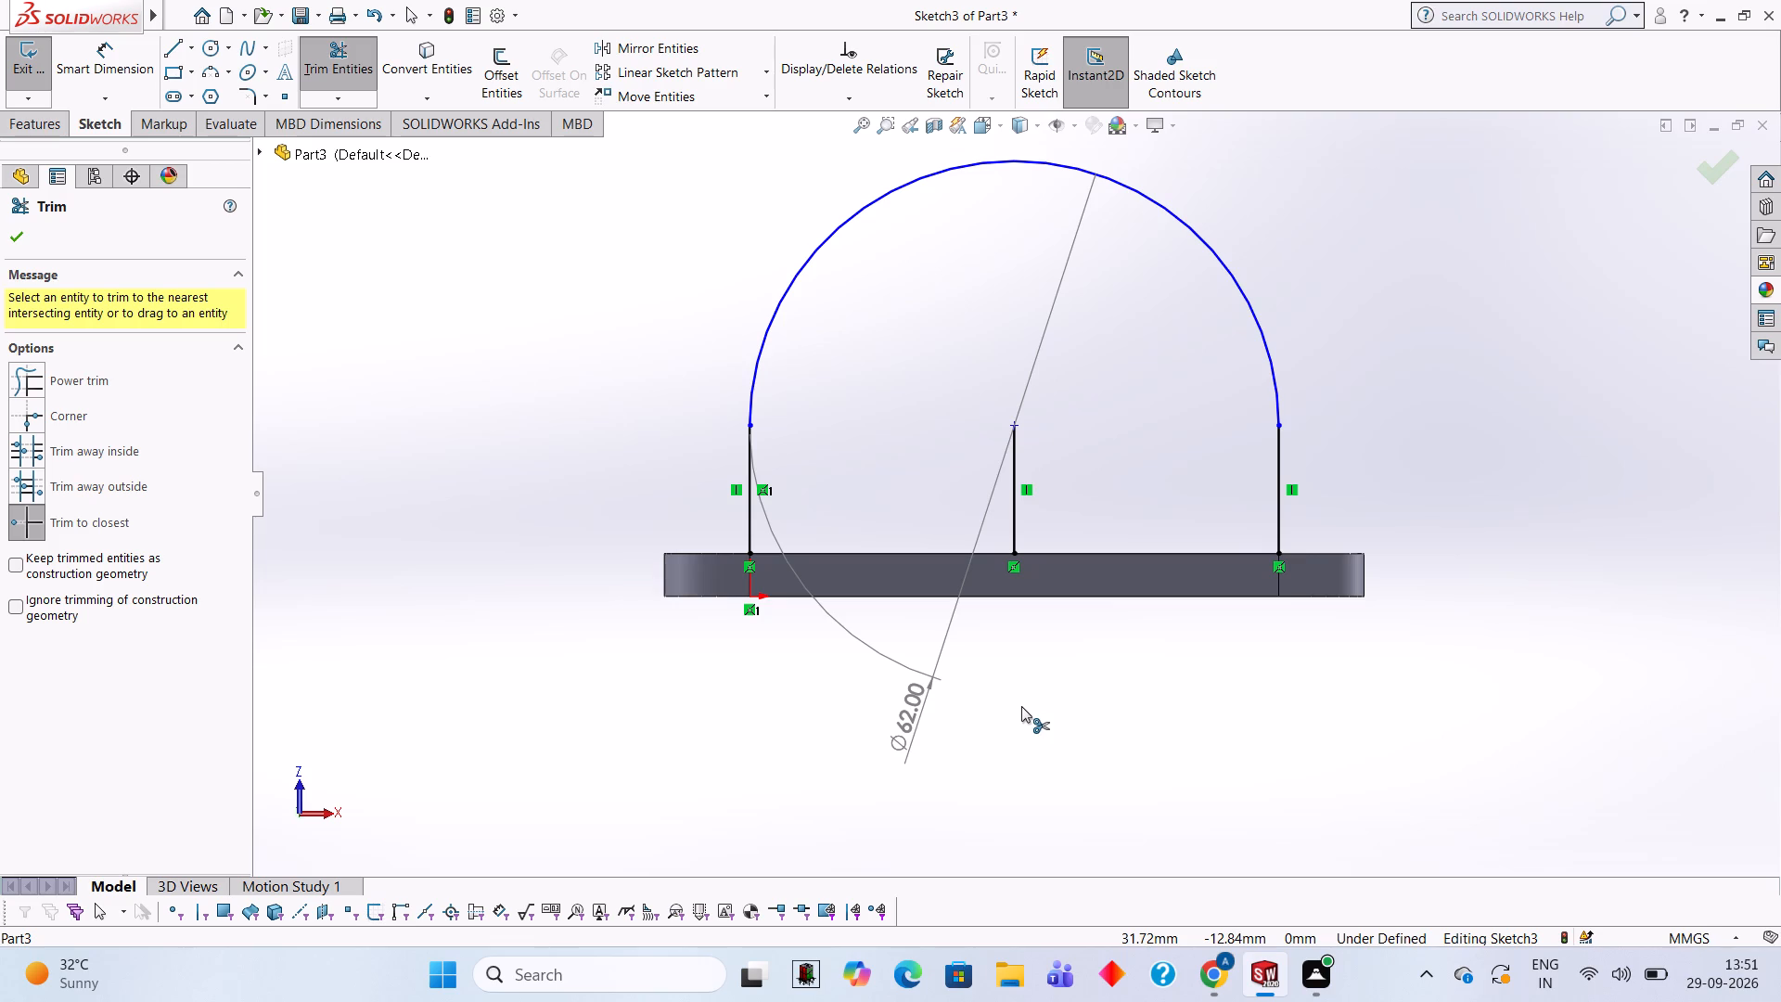
click(1010, 459)
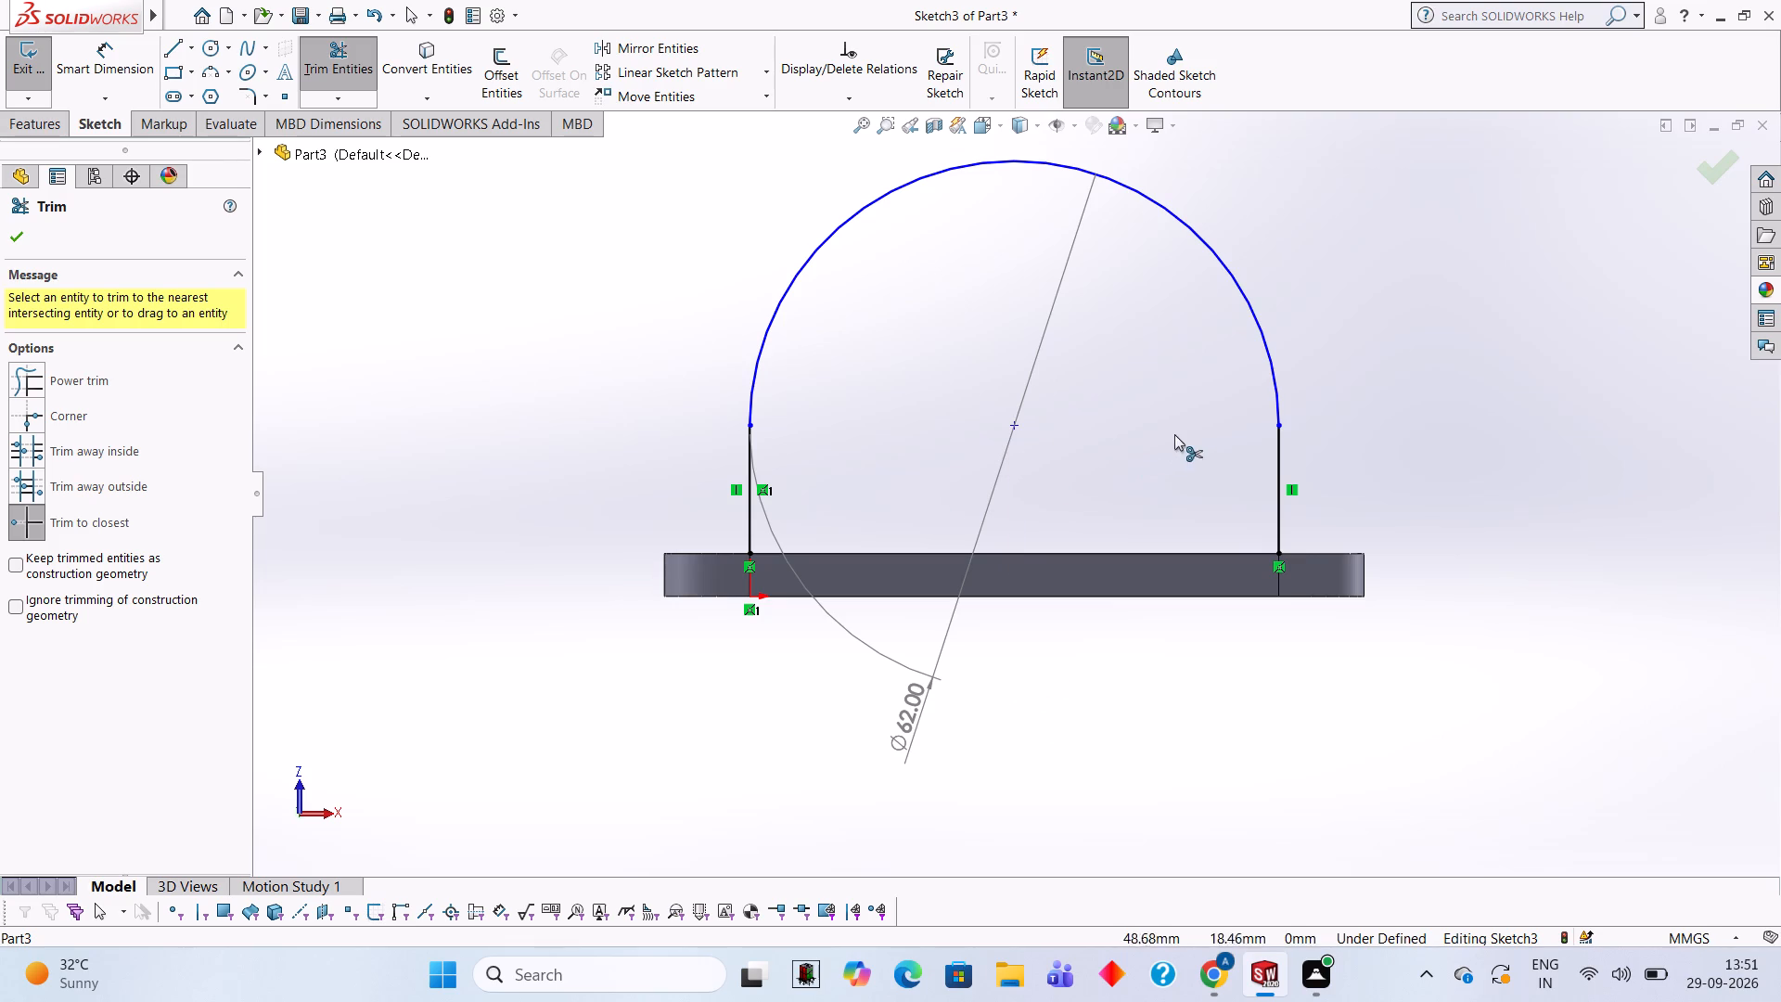
Close the profile with a horizontal line along the plate's upper edge between the lower ends of the two side lines.
click(166, 52)
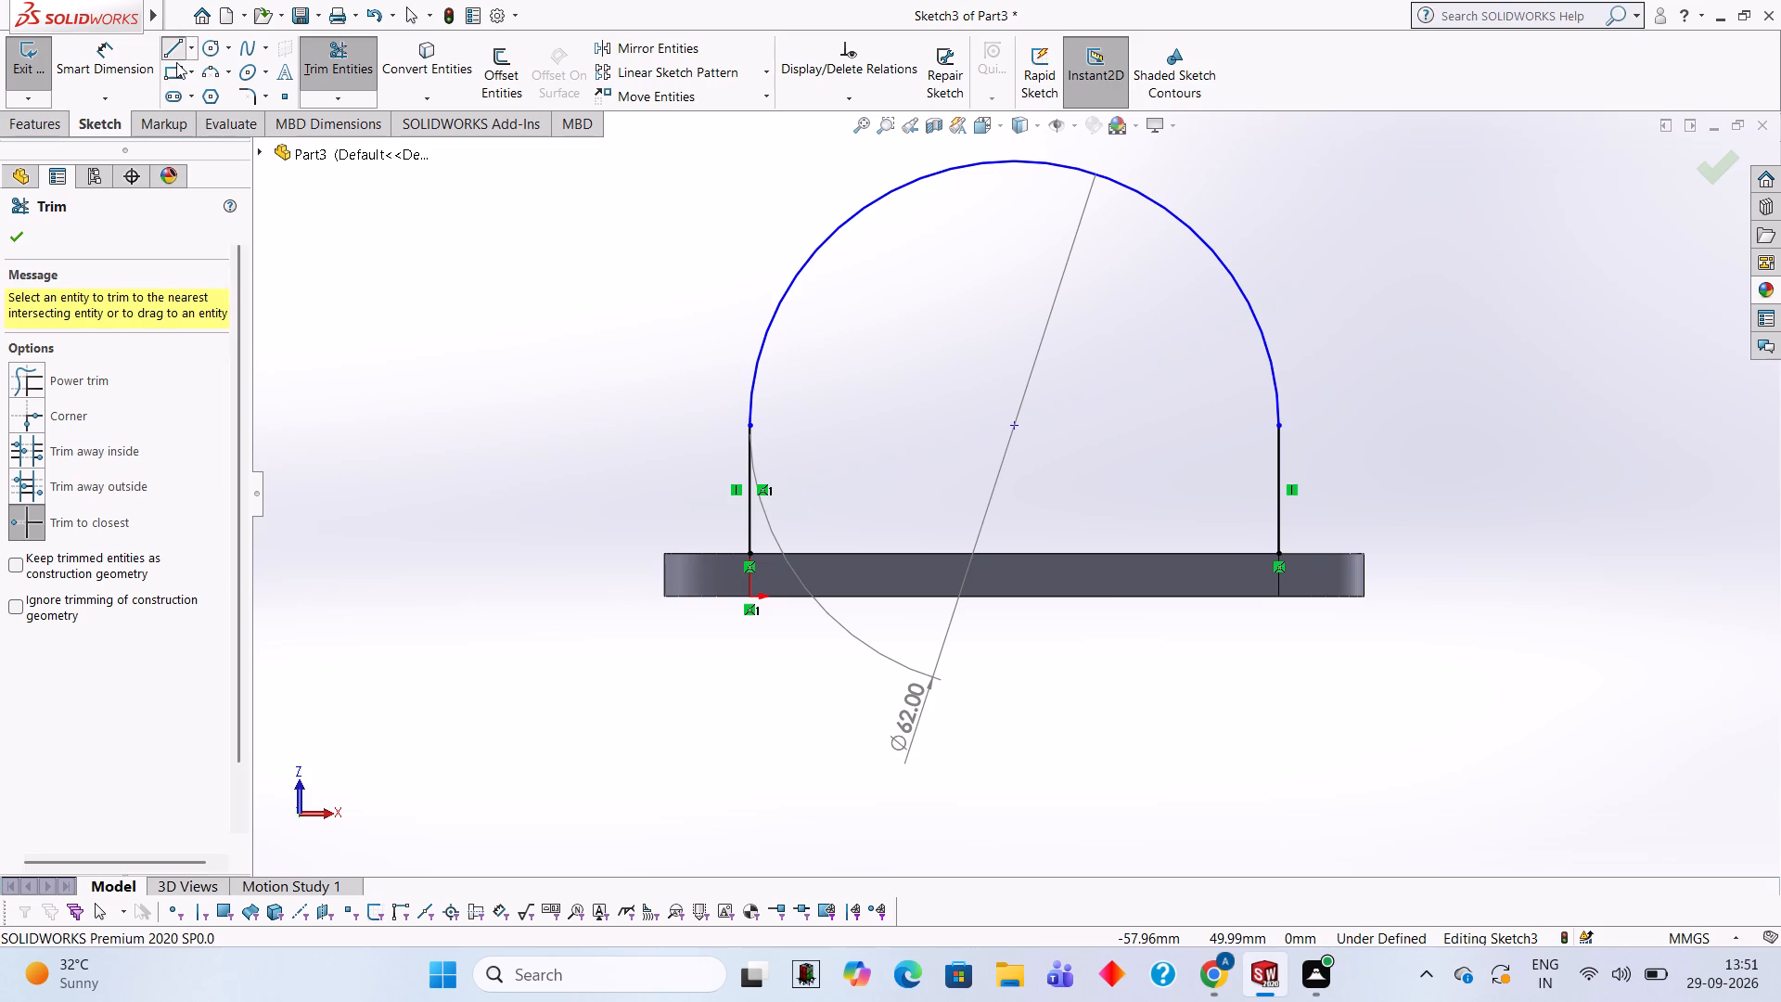
click(750, 550)
click(1278, 550)
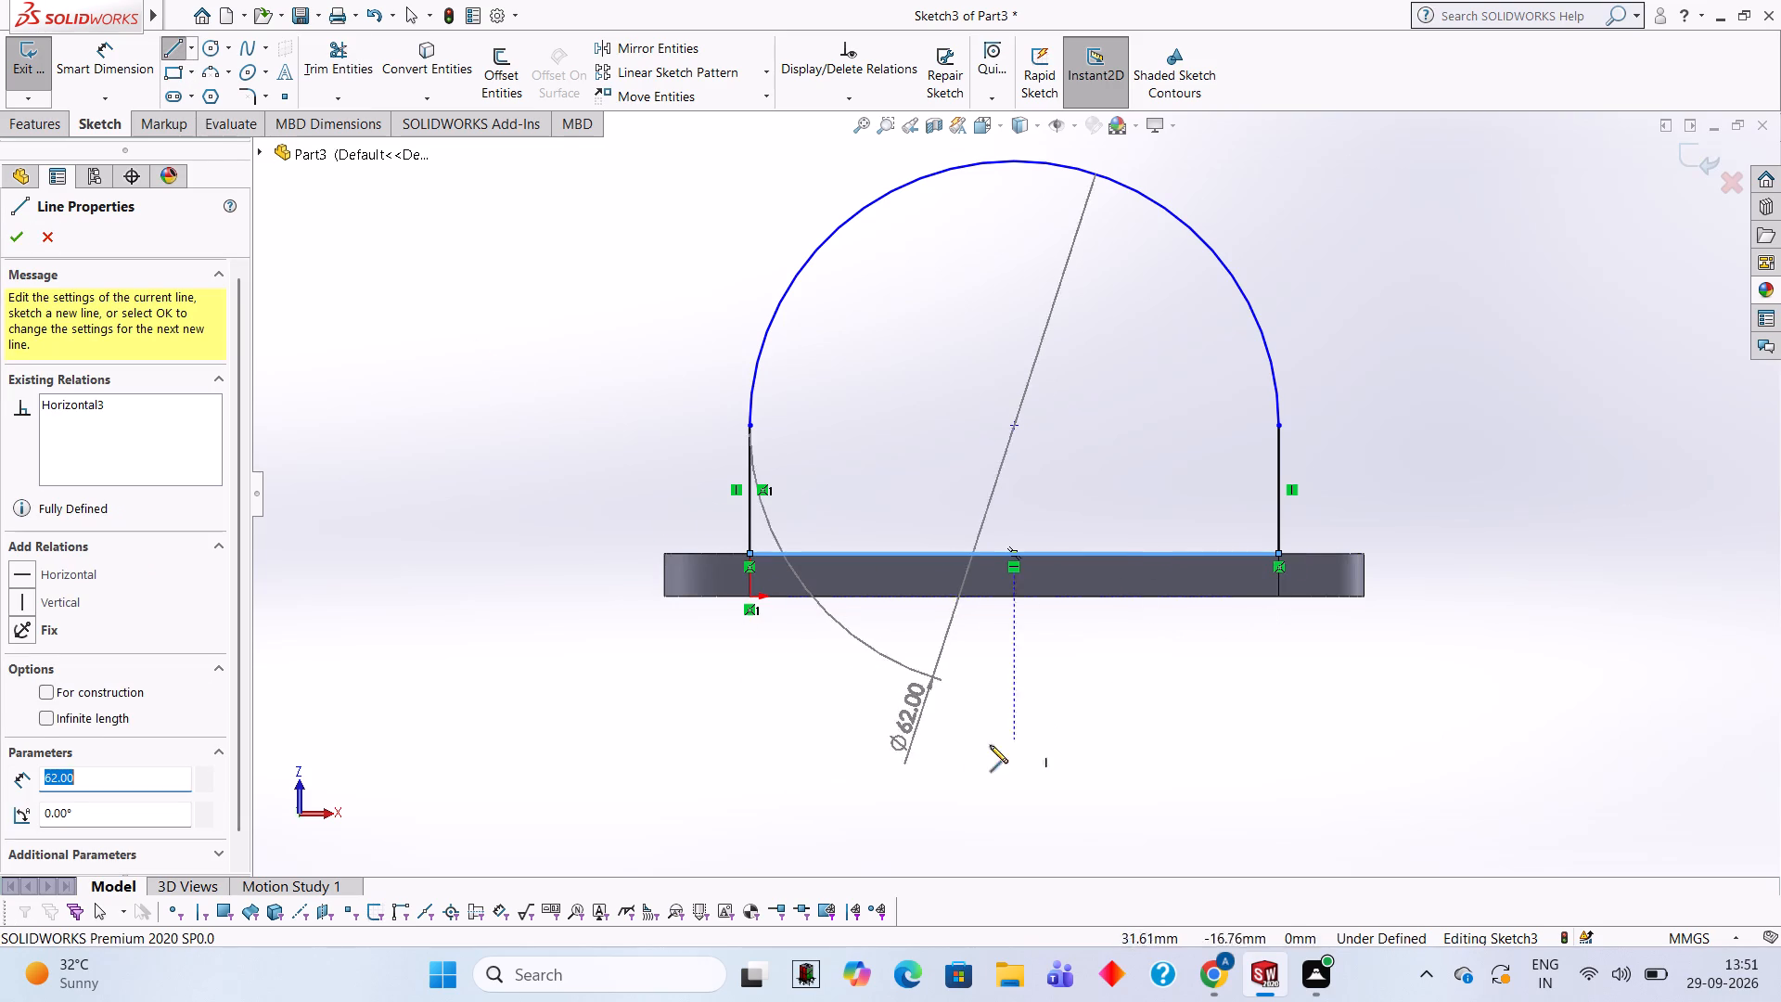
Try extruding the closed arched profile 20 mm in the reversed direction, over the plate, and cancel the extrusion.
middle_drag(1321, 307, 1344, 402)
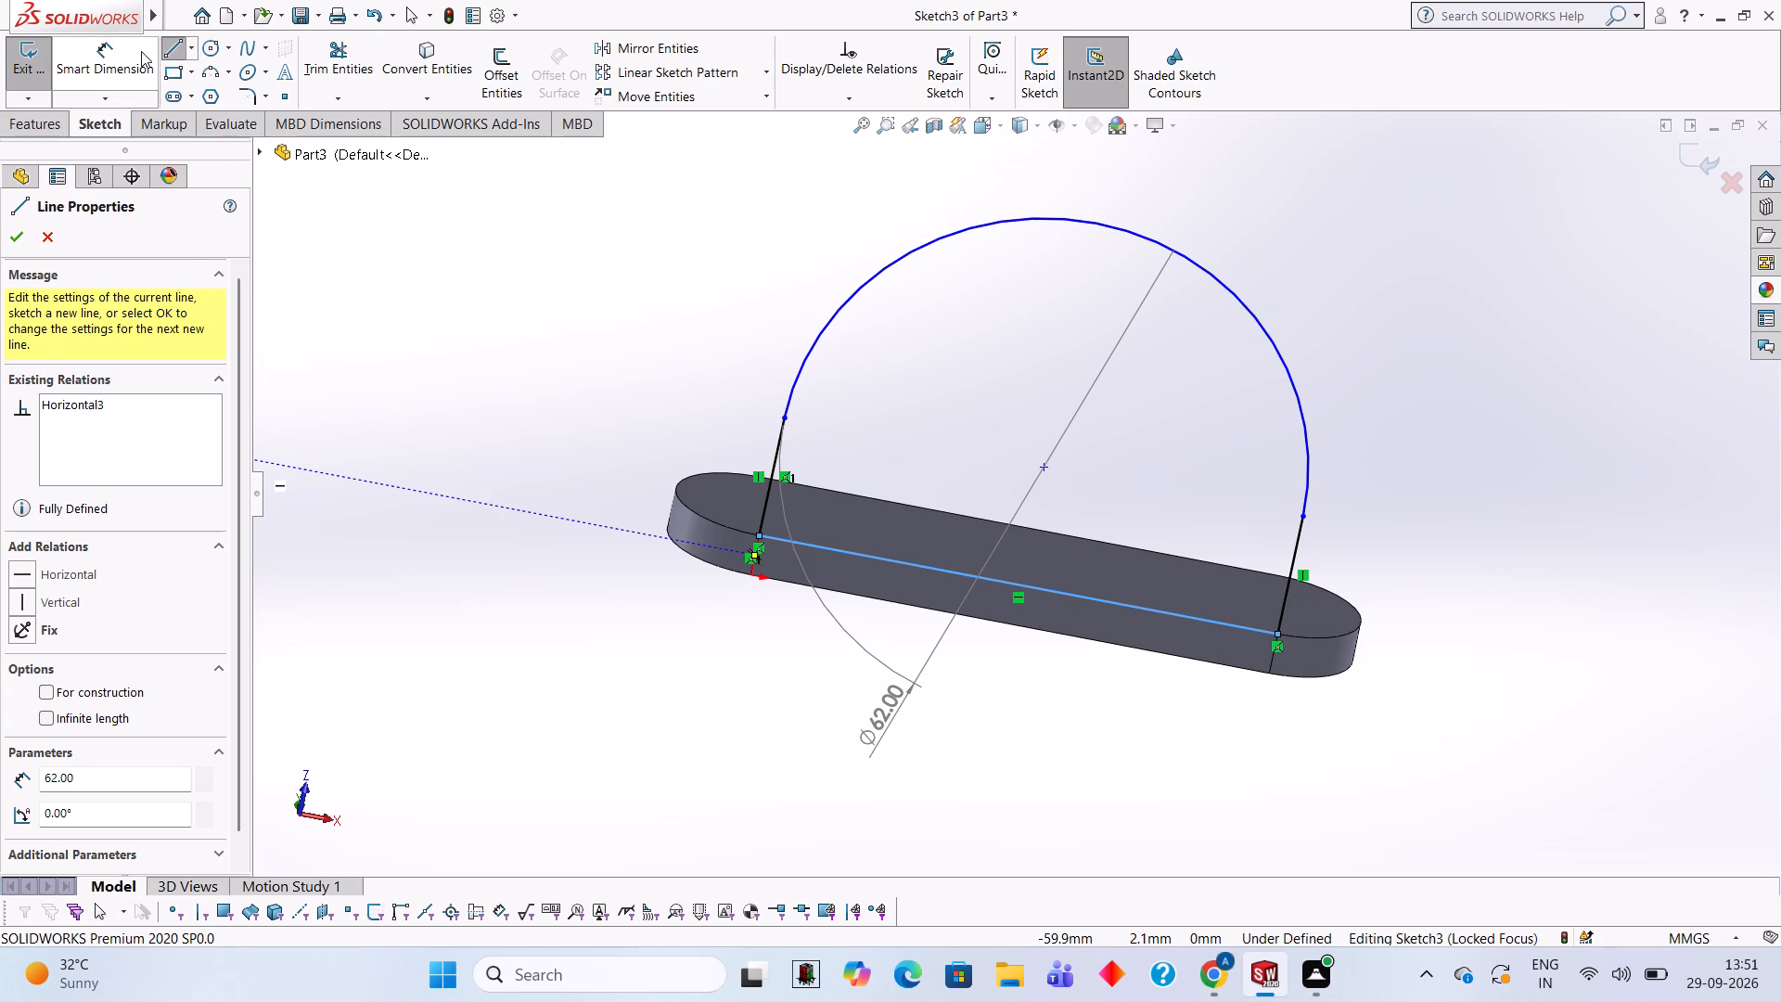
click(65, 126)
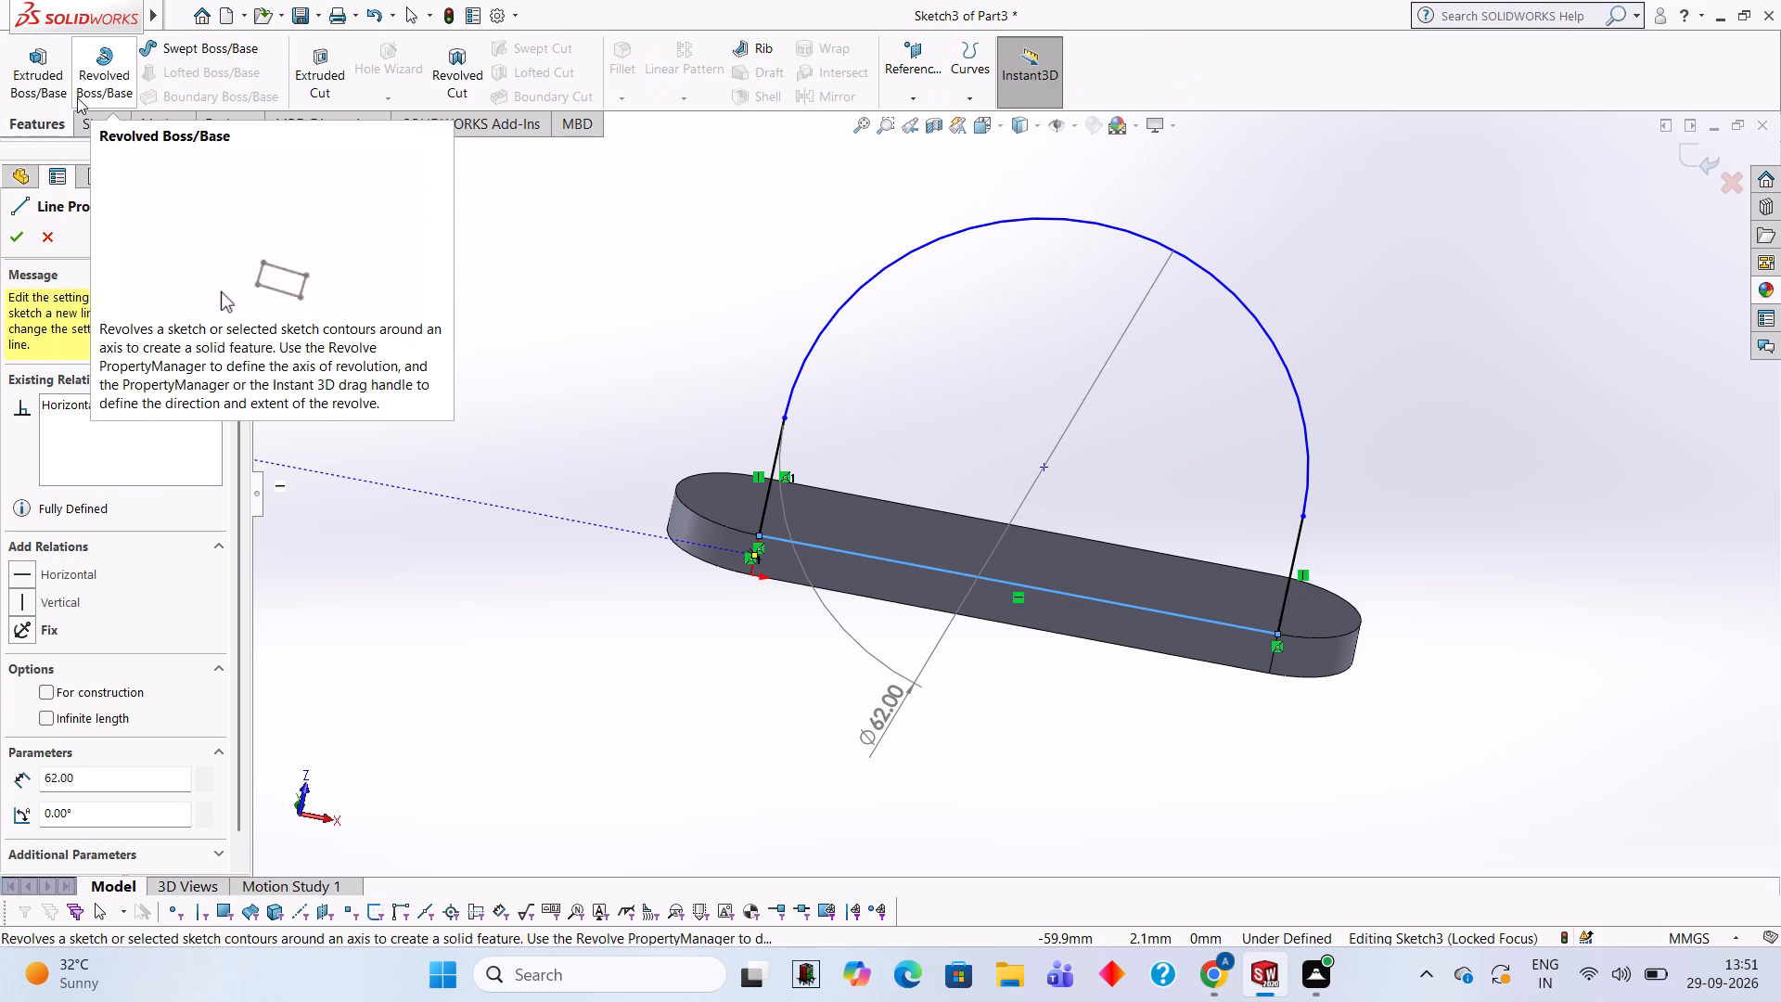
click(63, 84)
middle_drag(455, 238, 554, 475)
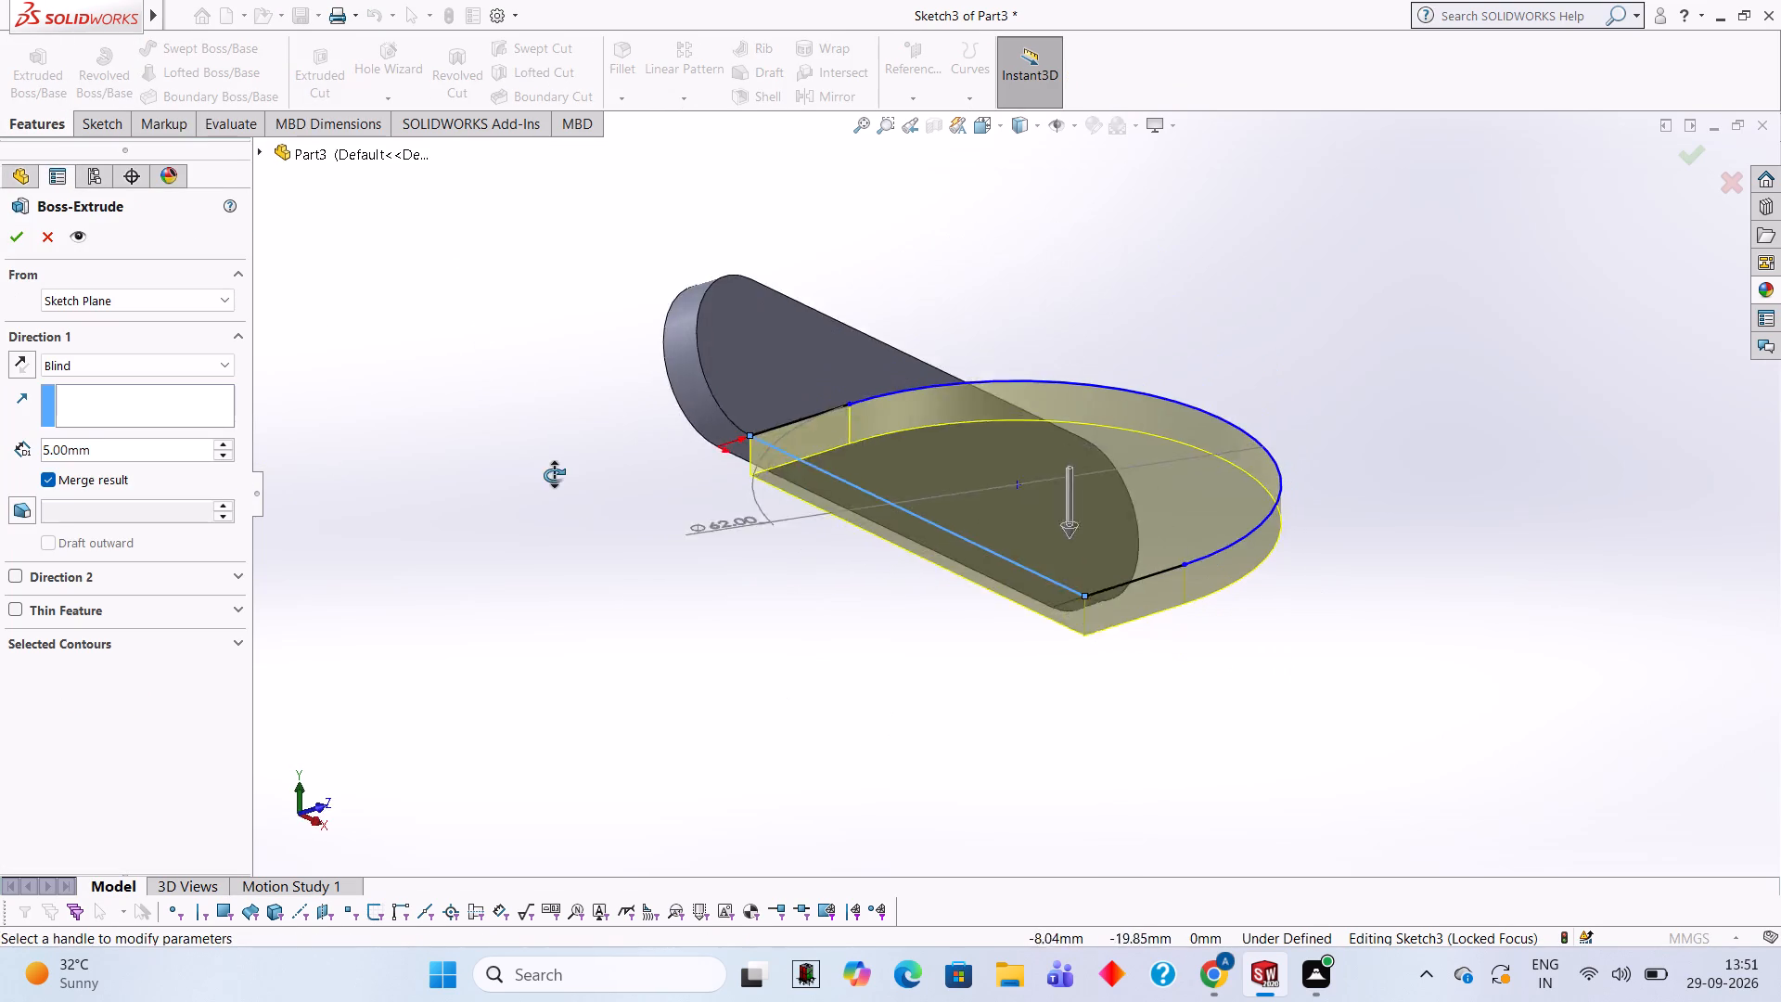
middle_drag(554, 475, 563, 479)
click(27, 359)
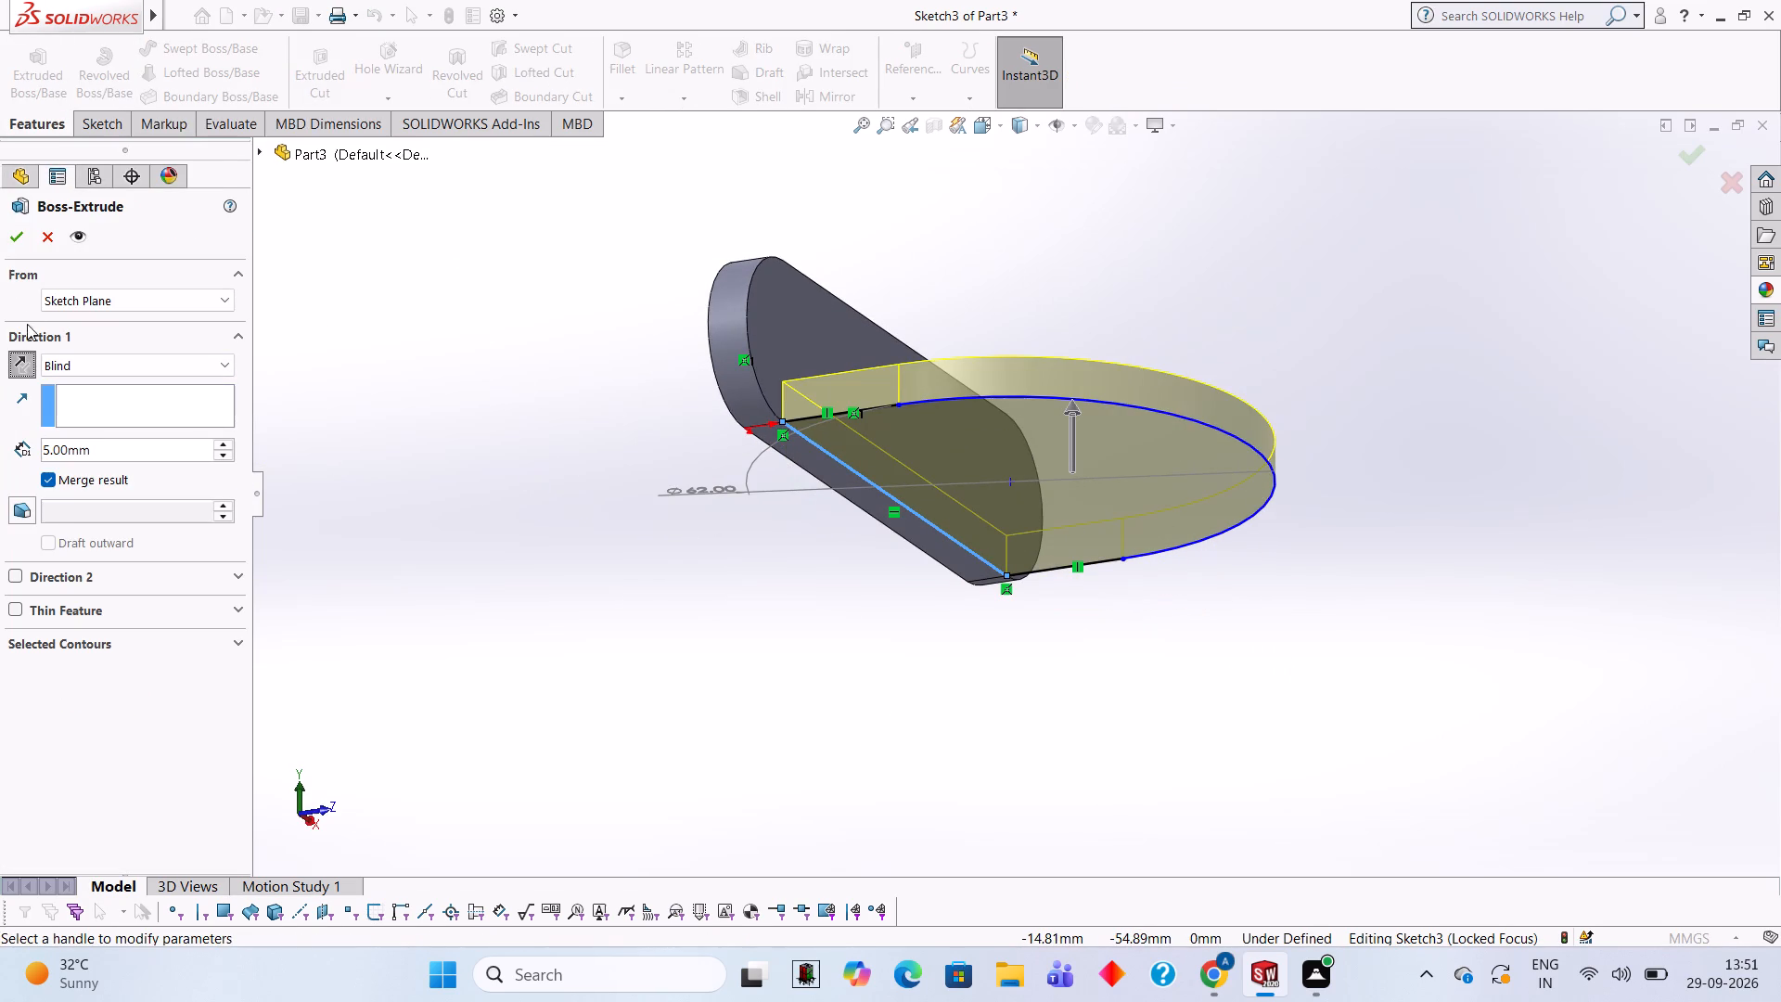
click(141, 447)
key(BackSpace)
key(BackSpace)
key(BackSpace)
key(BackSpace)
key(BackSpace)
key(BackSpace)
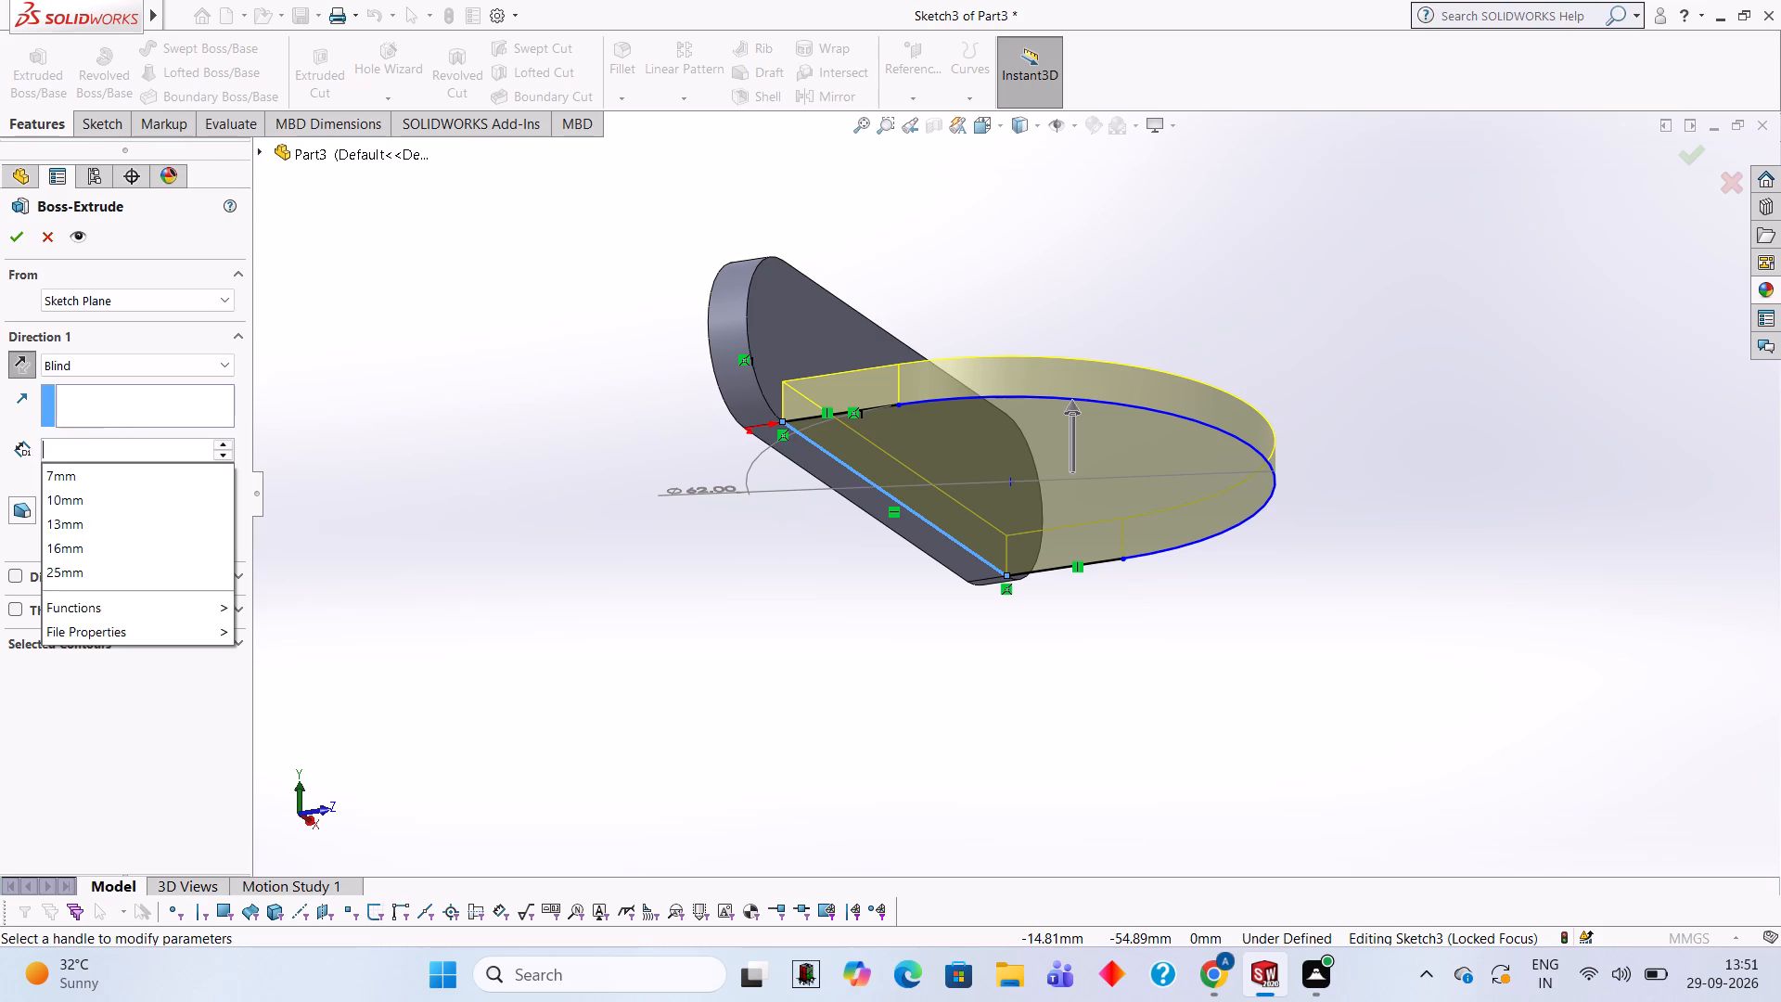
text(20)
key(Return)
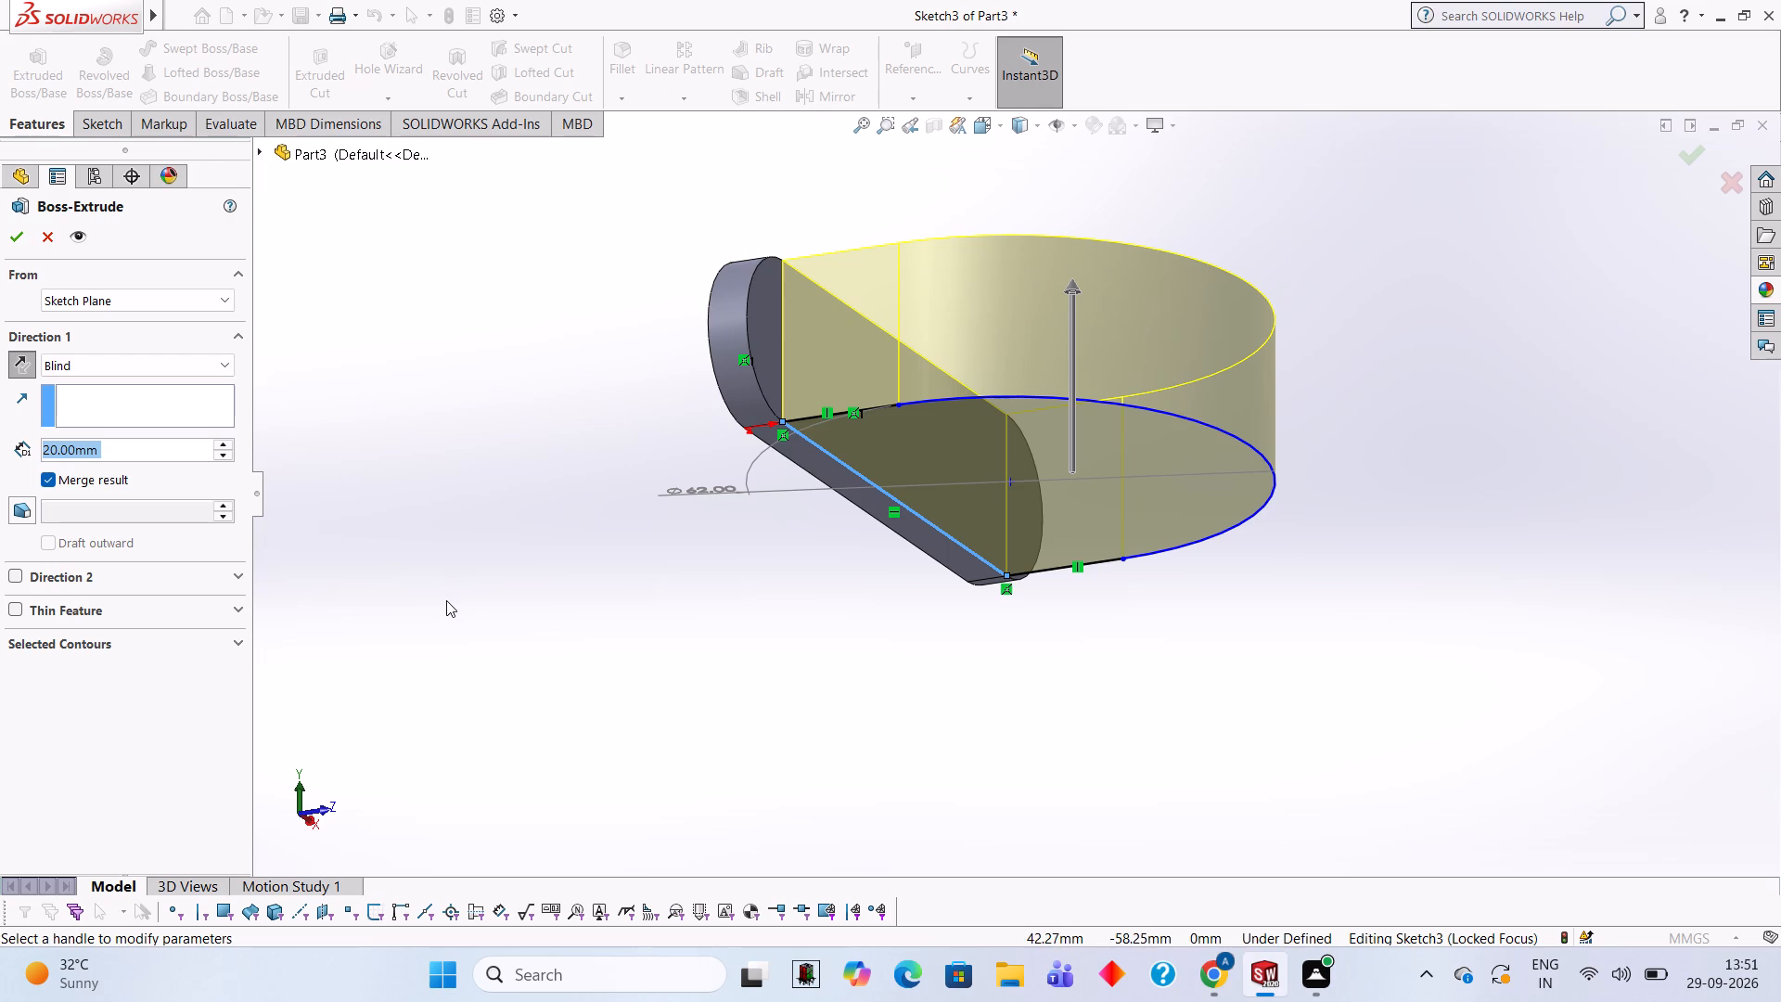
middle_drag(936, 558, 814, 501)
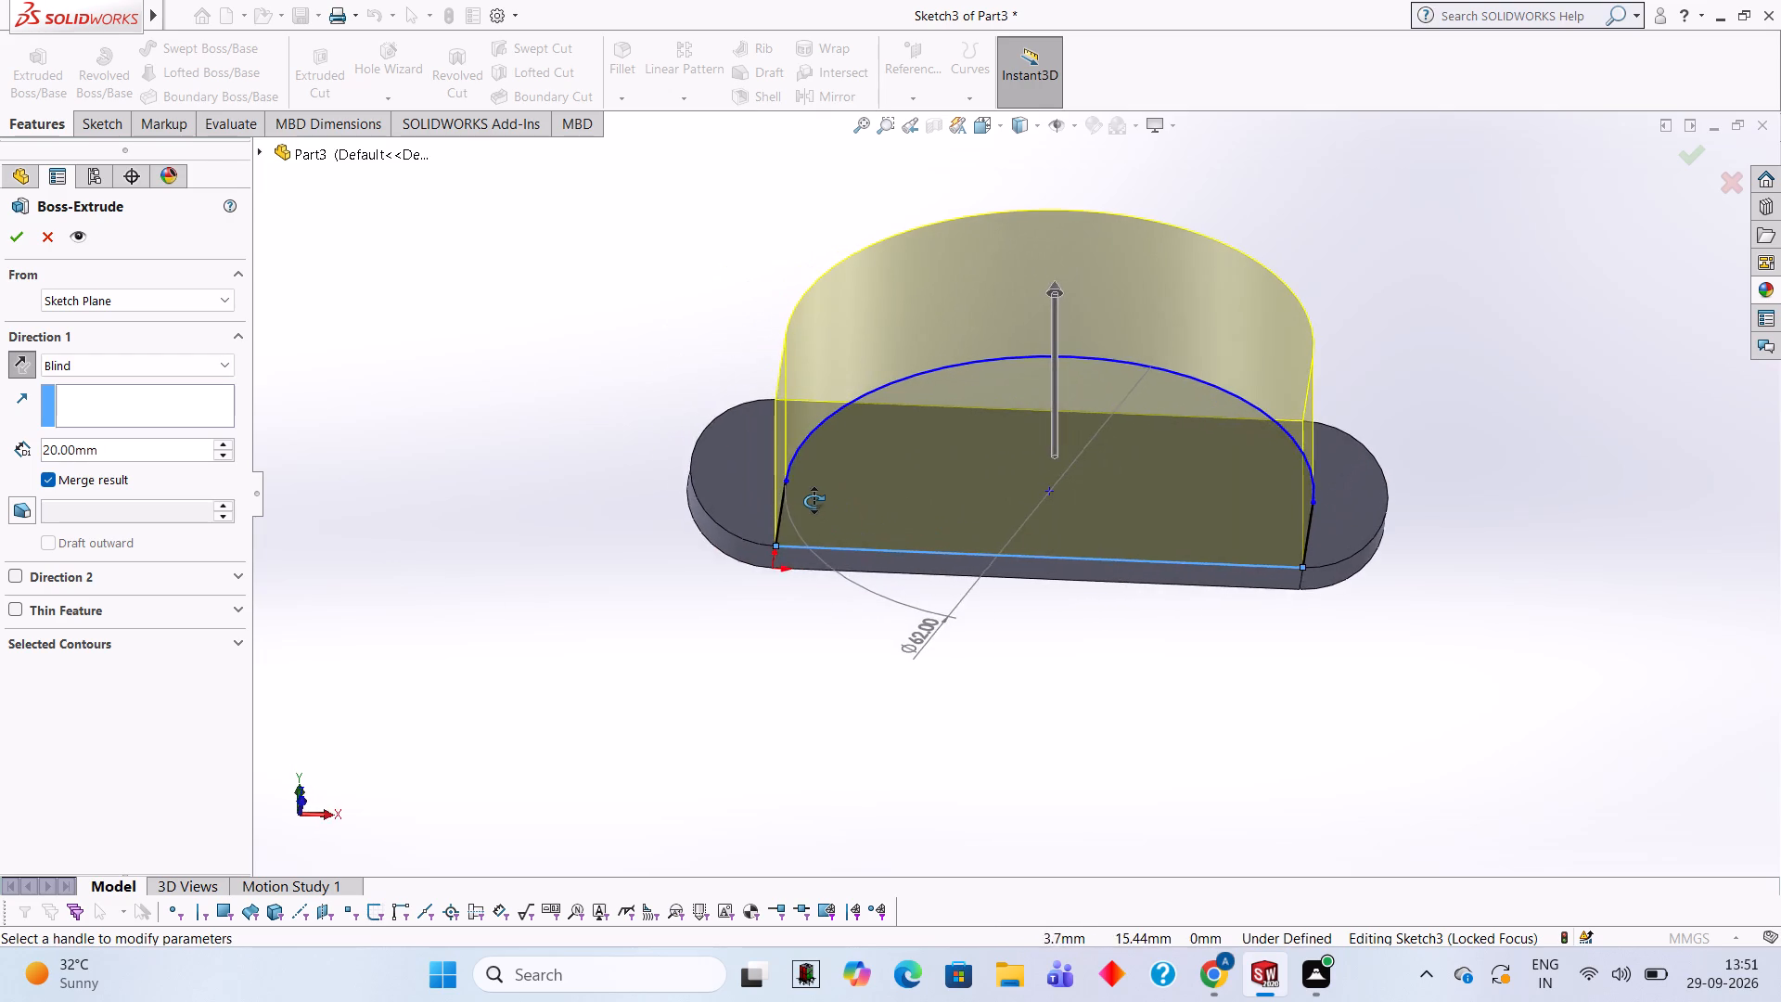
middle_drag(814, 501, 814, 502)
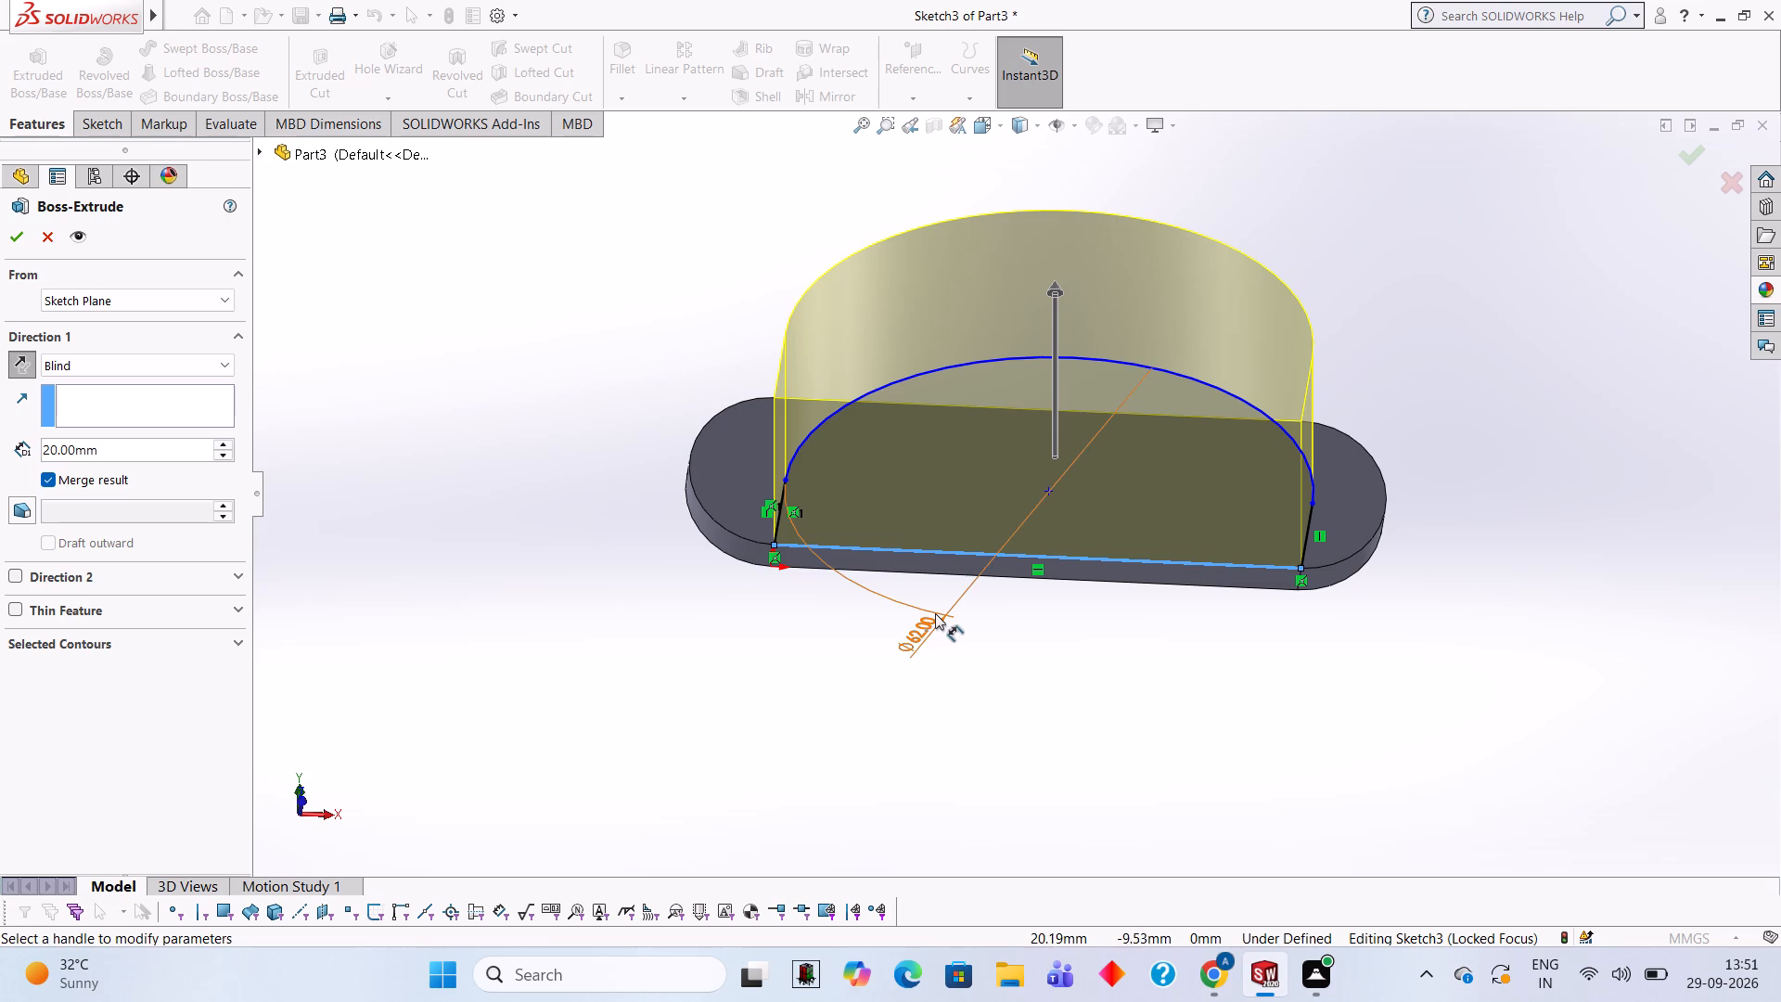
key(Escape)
Undo all the geometry of the 62 mm arched profile and exit the emptied sketch.
key(ctrl+z)
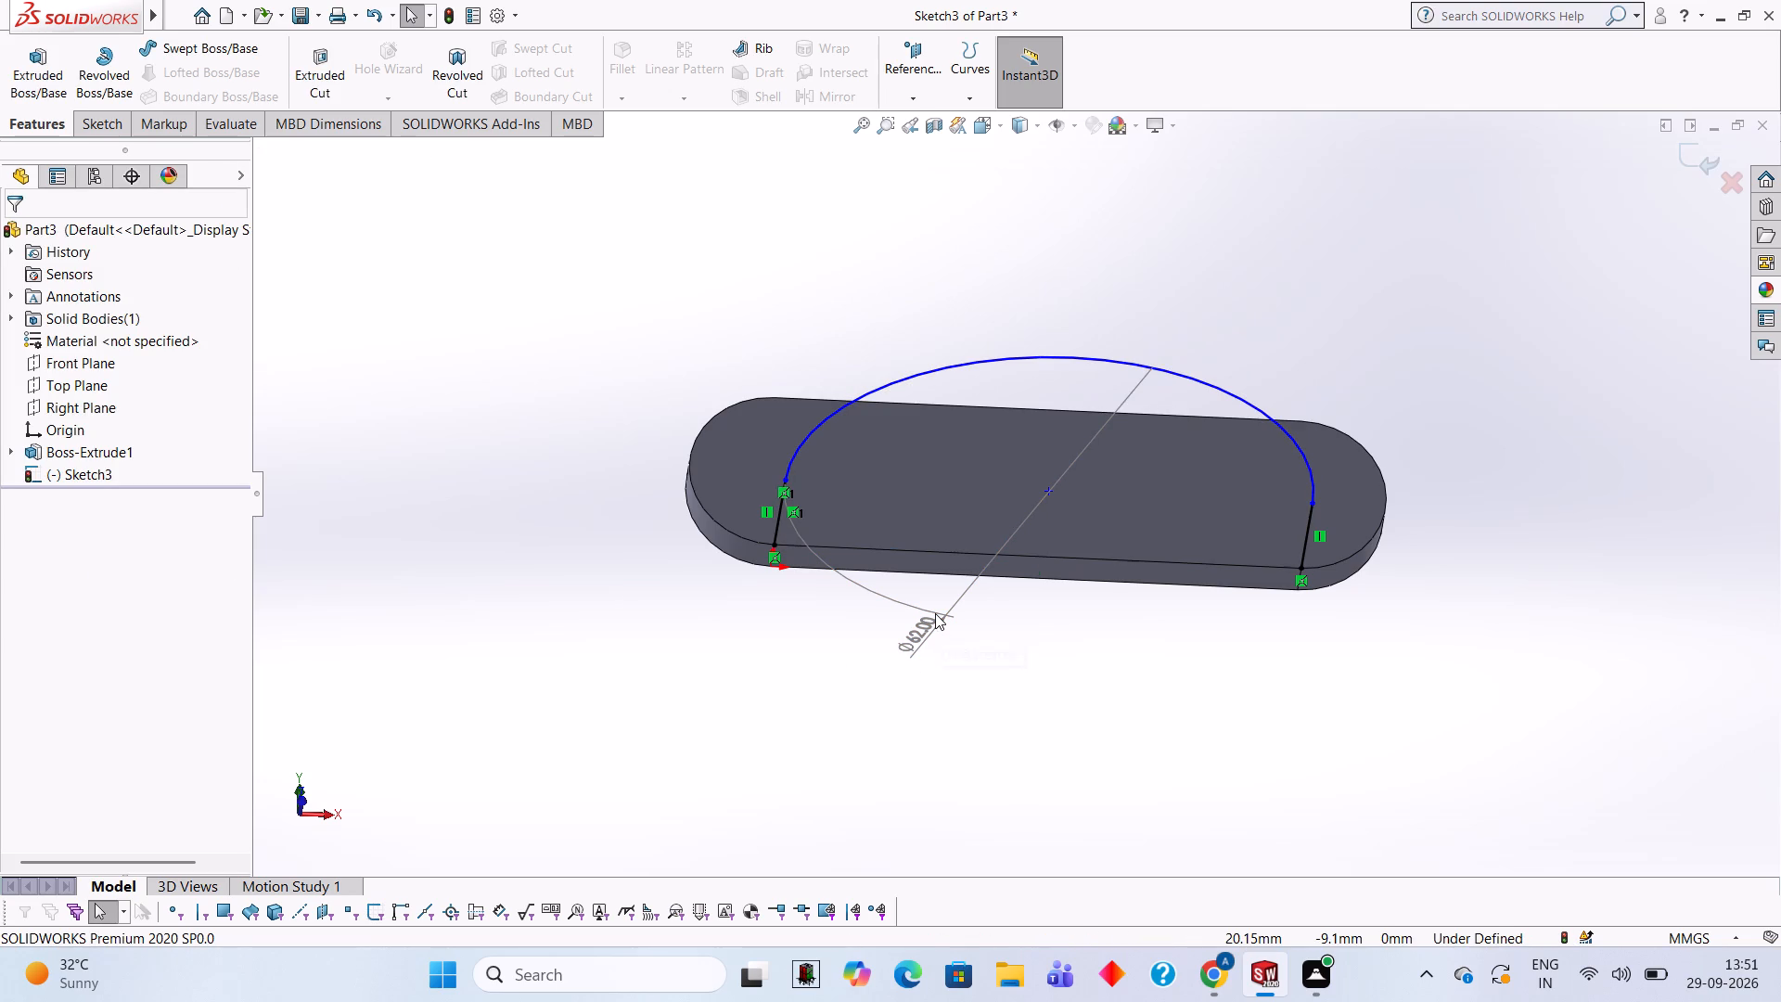
key(ctrl+z)
key(ctrl+z)
key(ctrl+z)
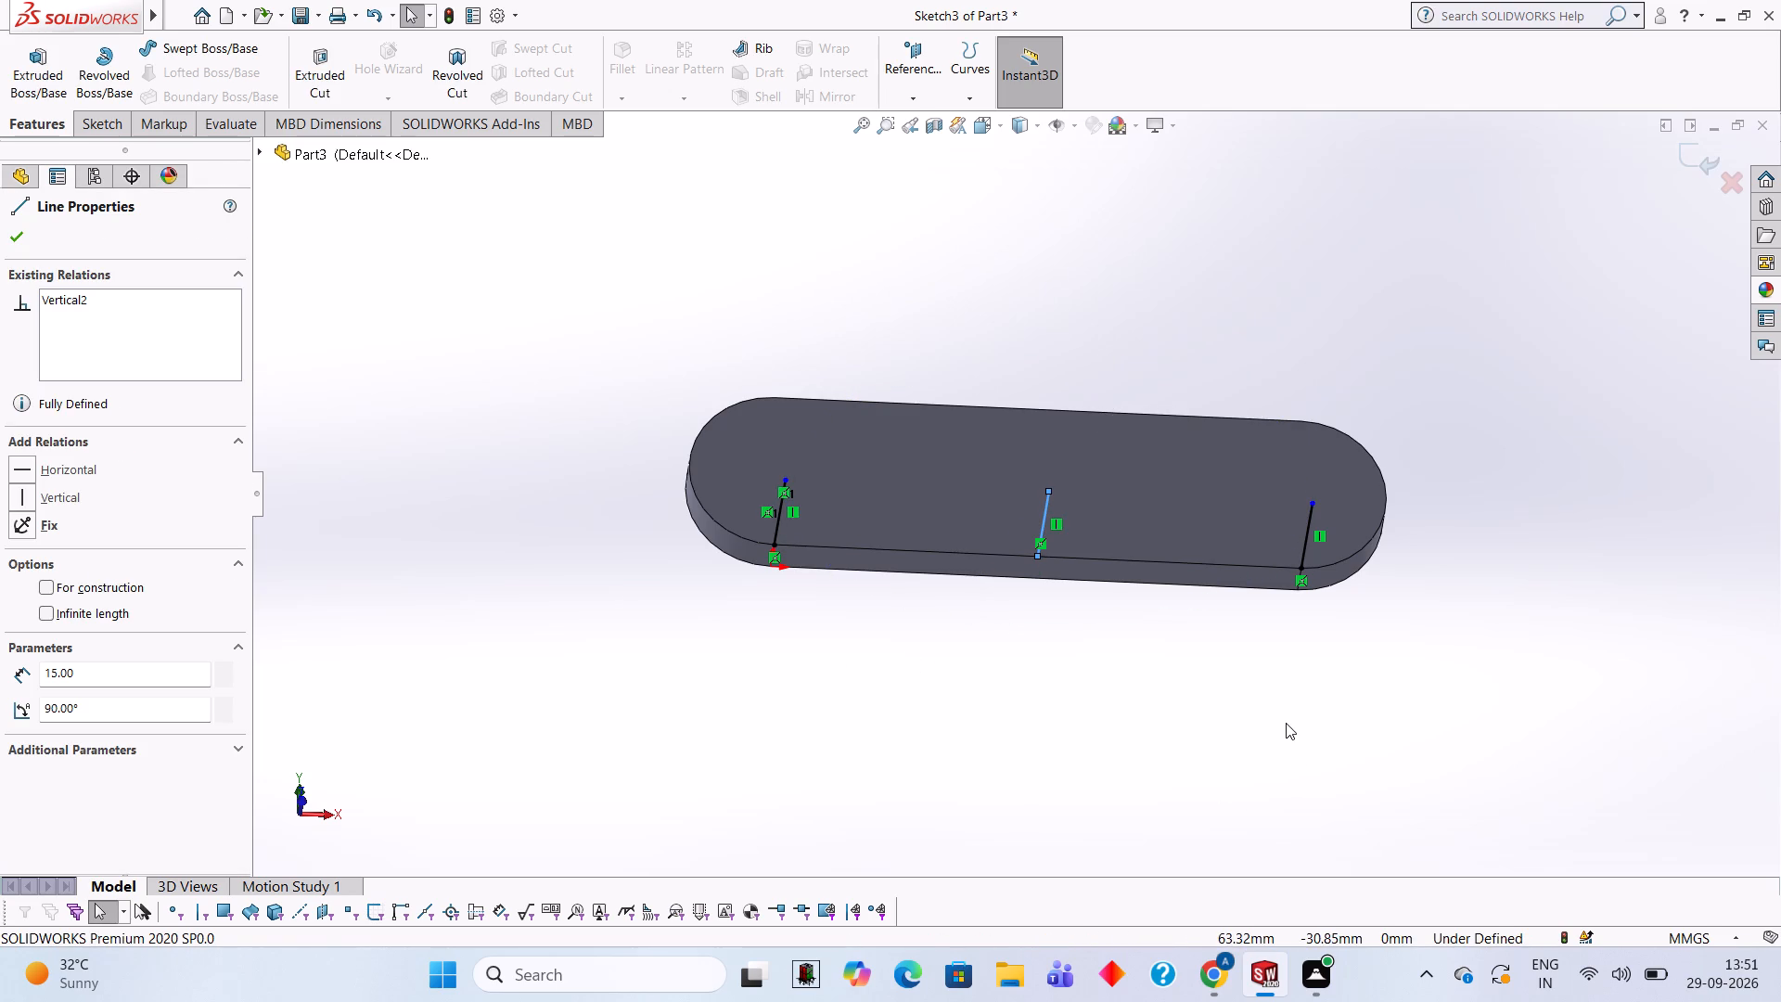
key(ctrl+z)
key(ctrl+z)
key(ctrl+z)
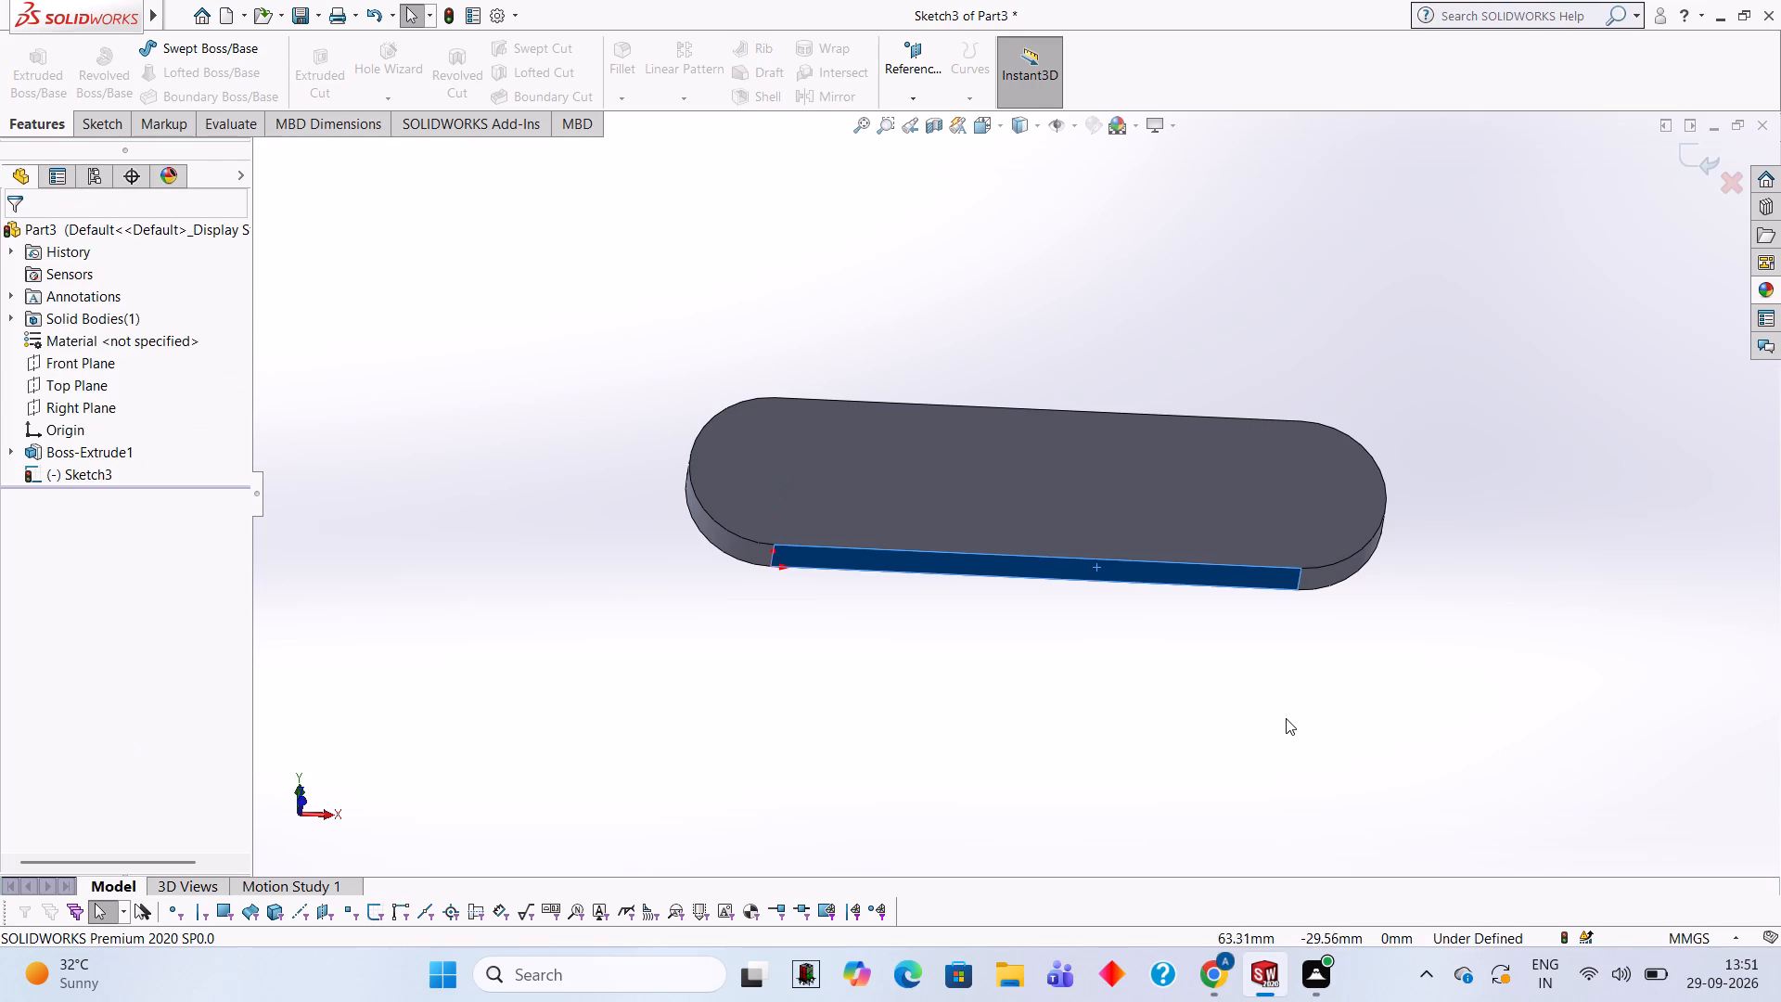
key(Escape)
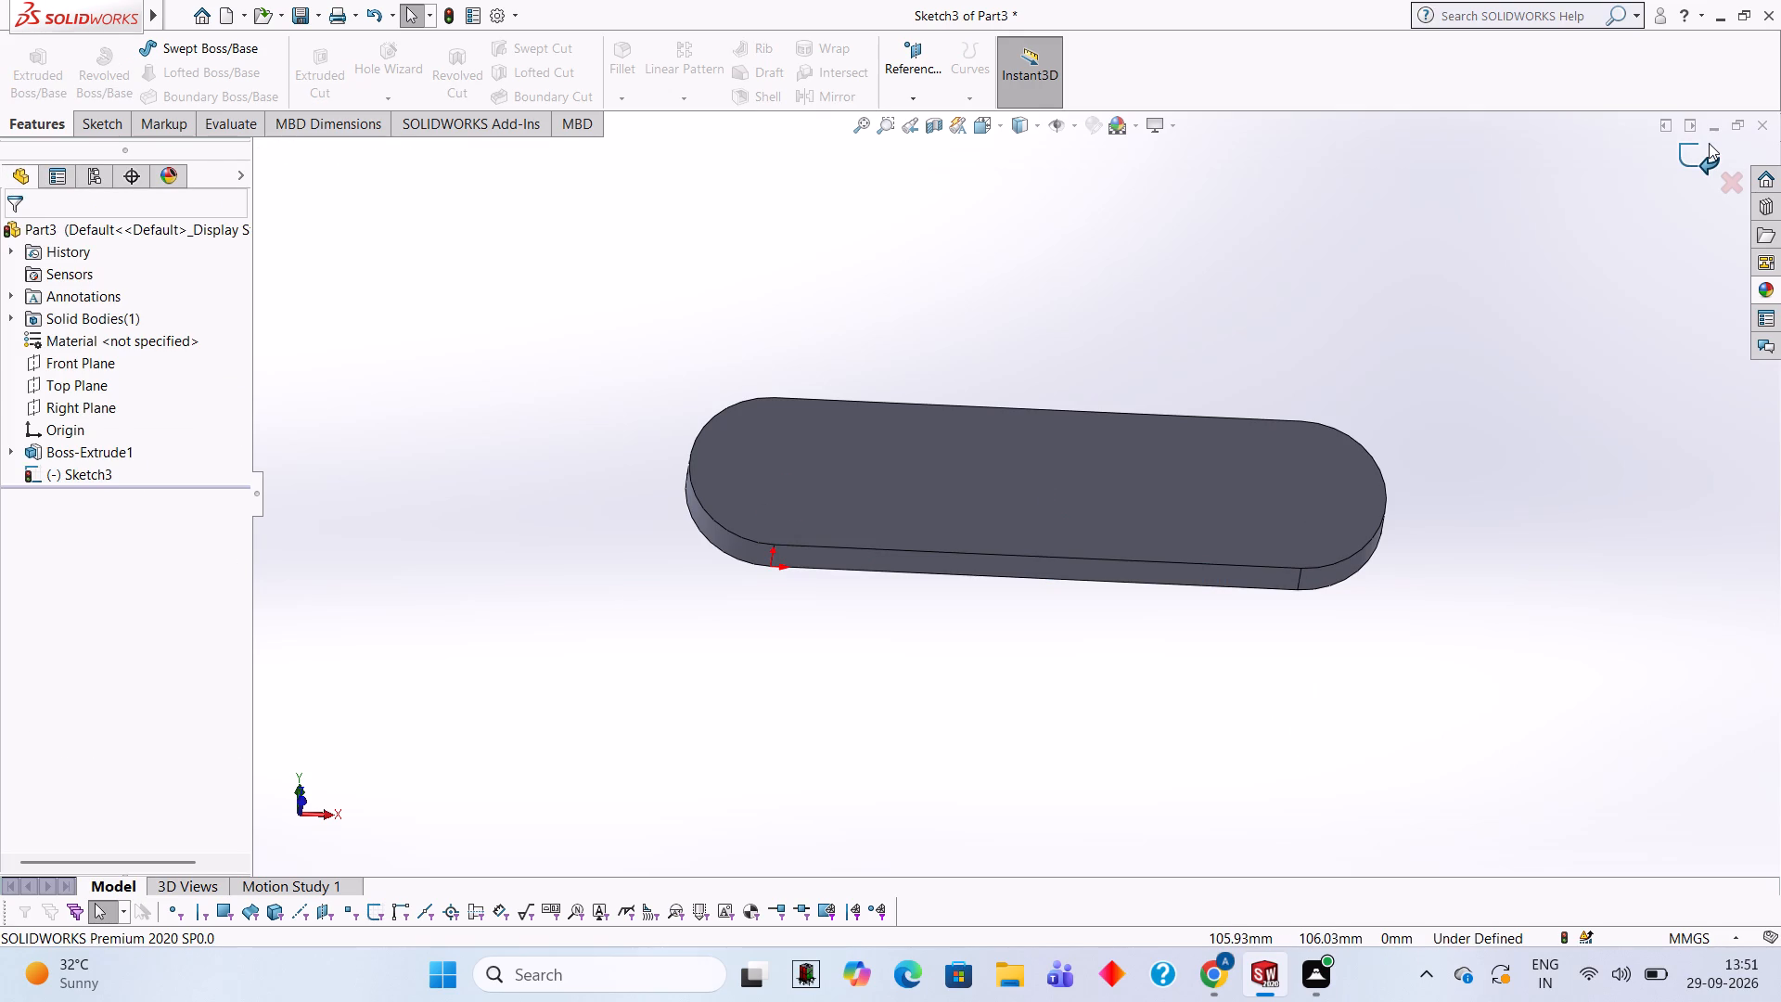
click(1702, 154)
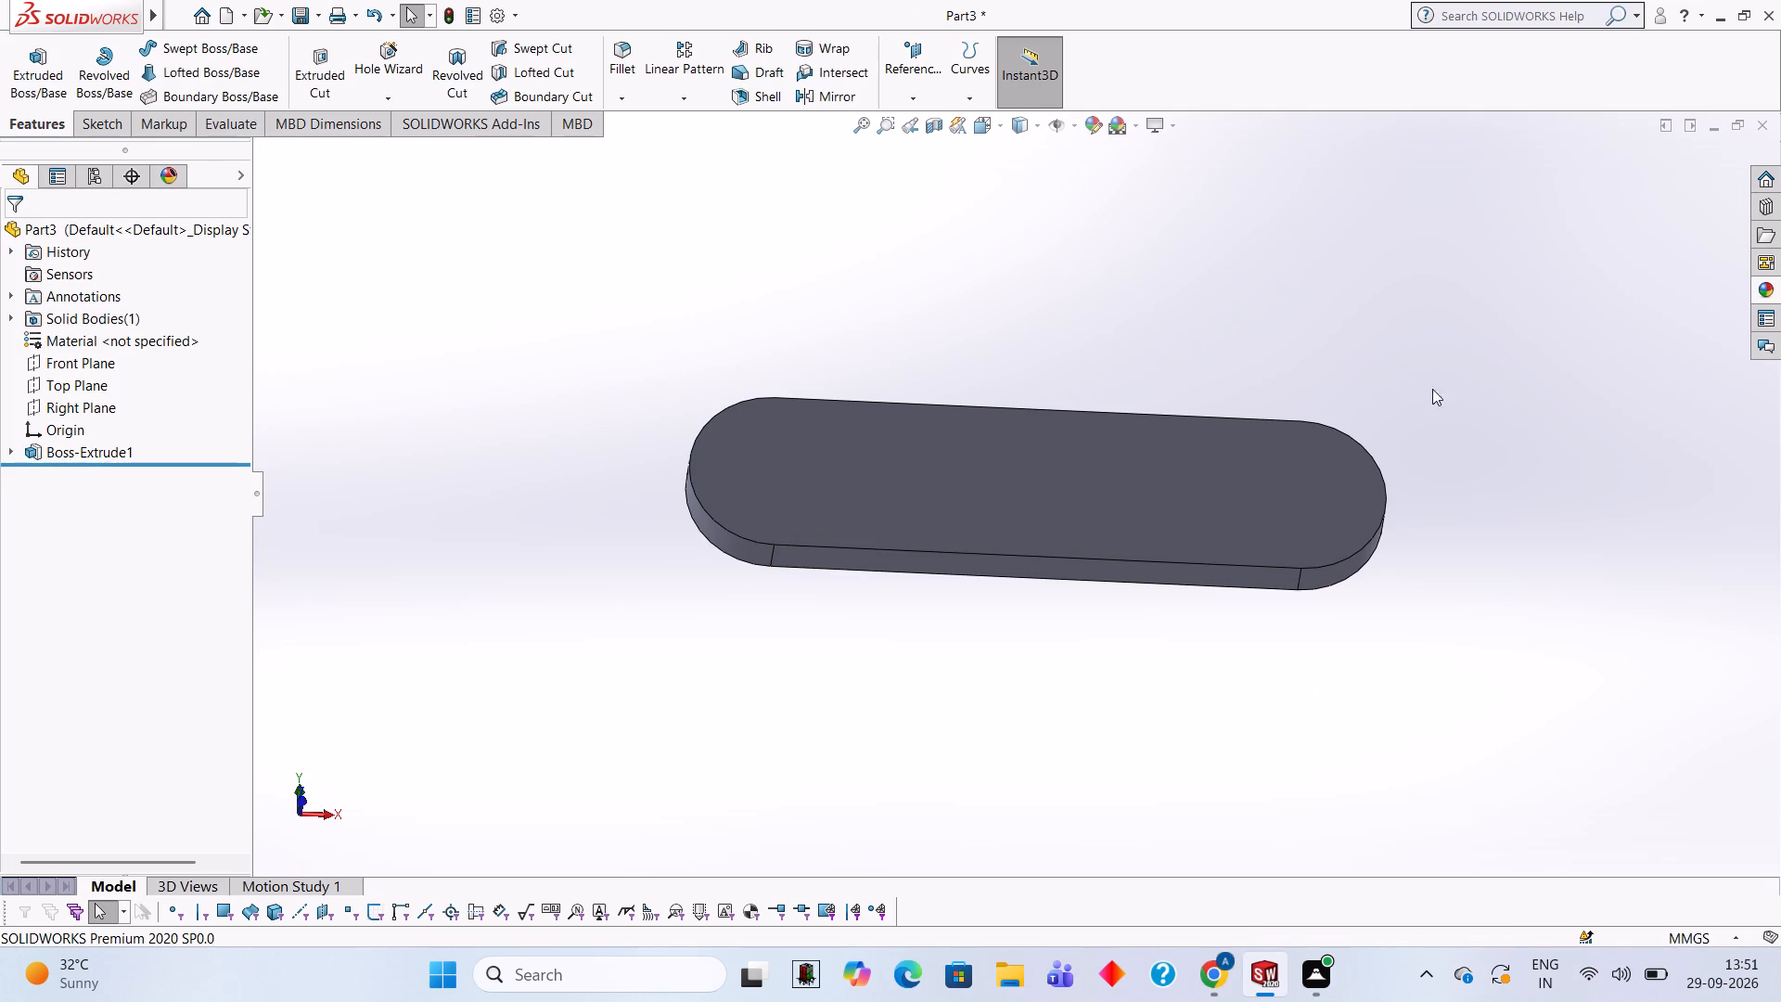
On the plate's long side face, sketch a 10 mm line inward from the upper-left corner and a 15 mm vertical line up from its end.
click(1140, 573)
click(1217, 515)
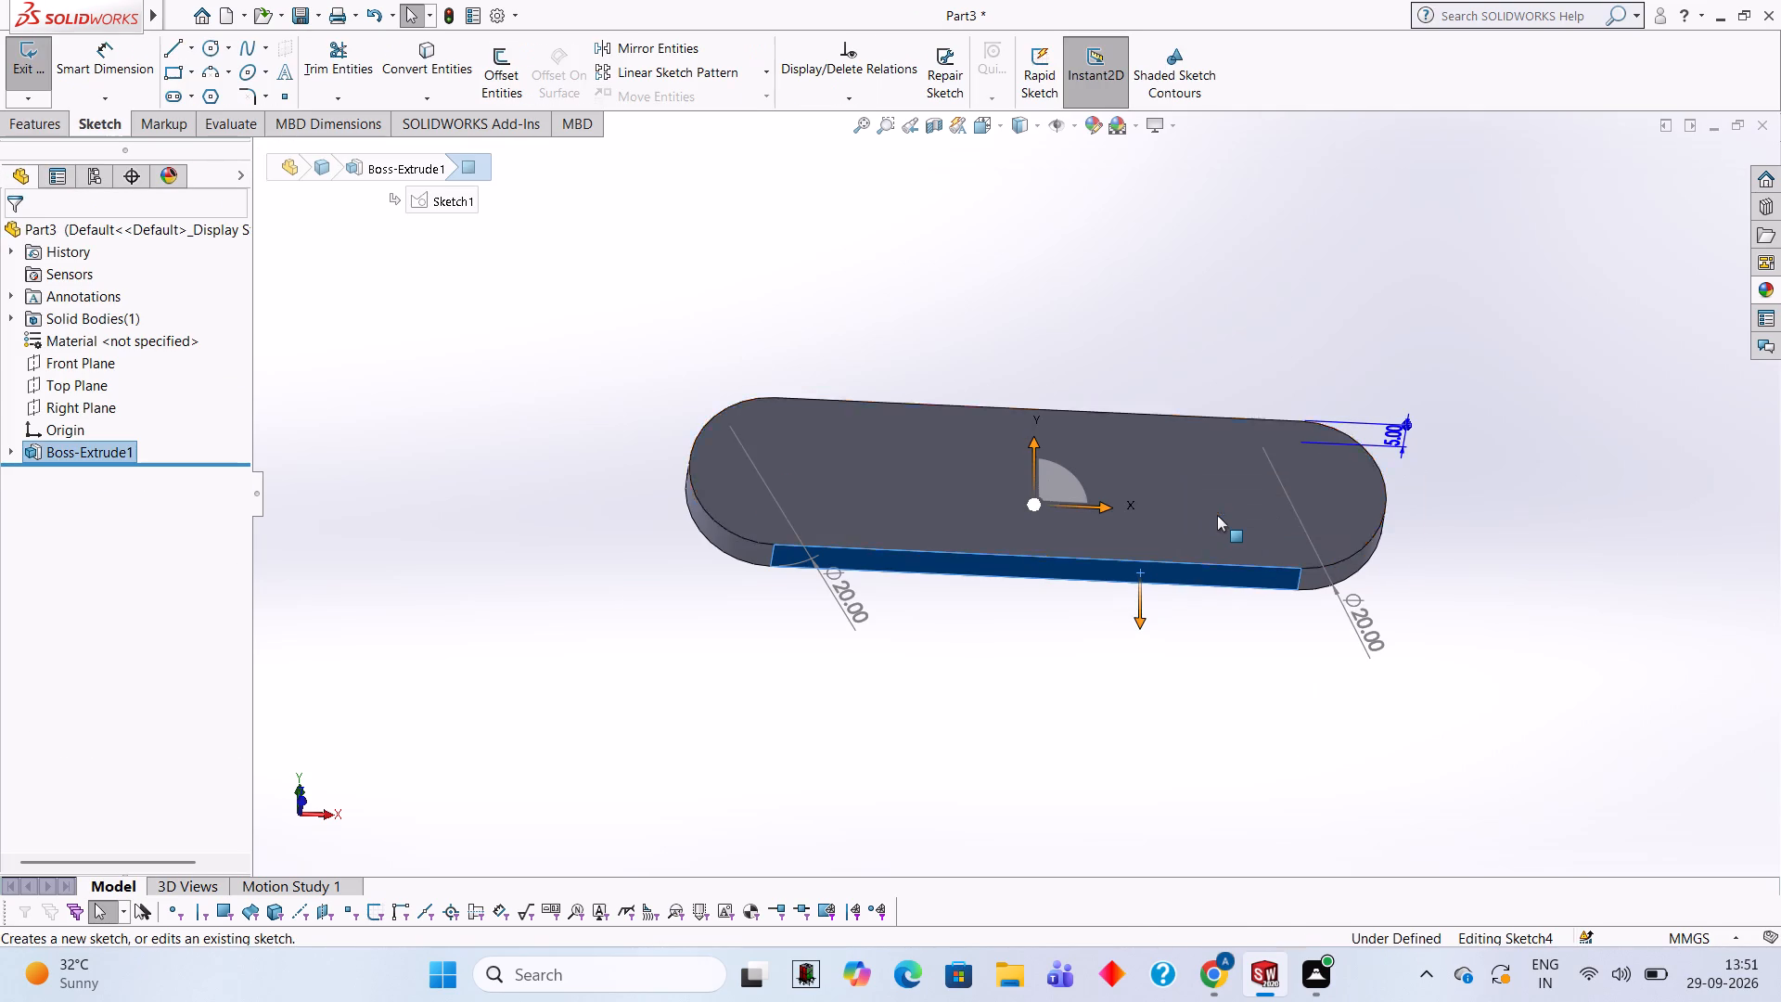
key(ctrl+8)
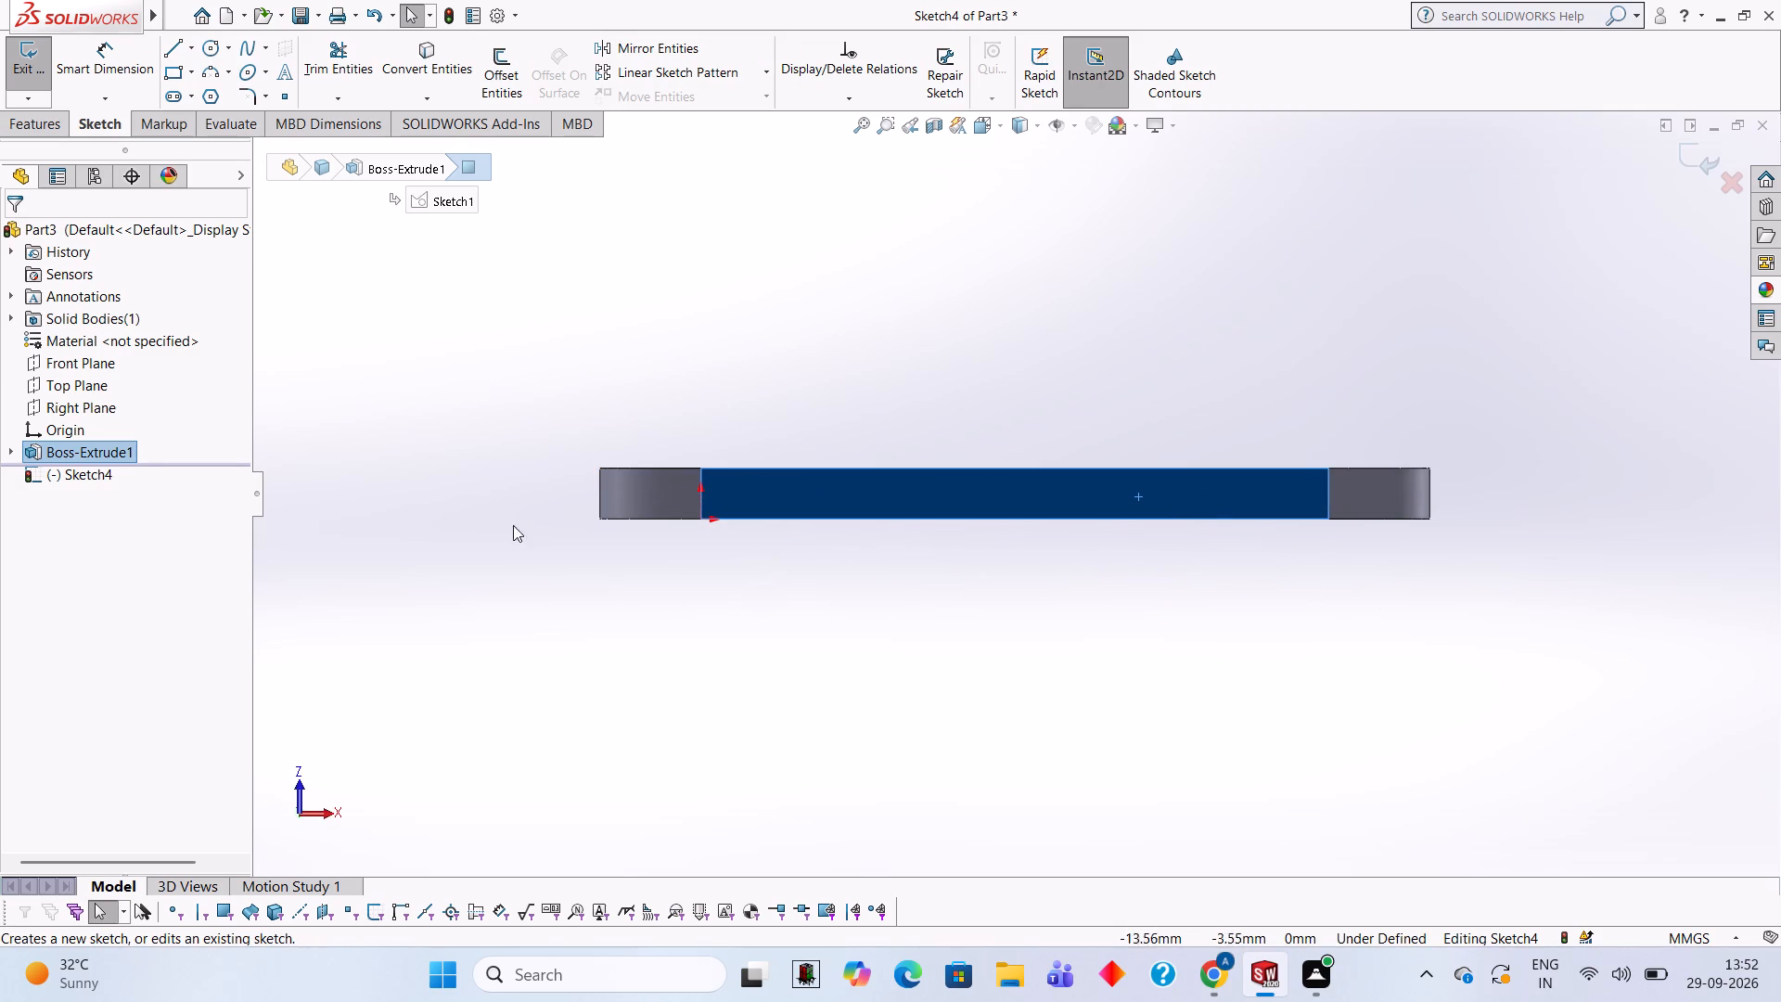
click(183, 51)
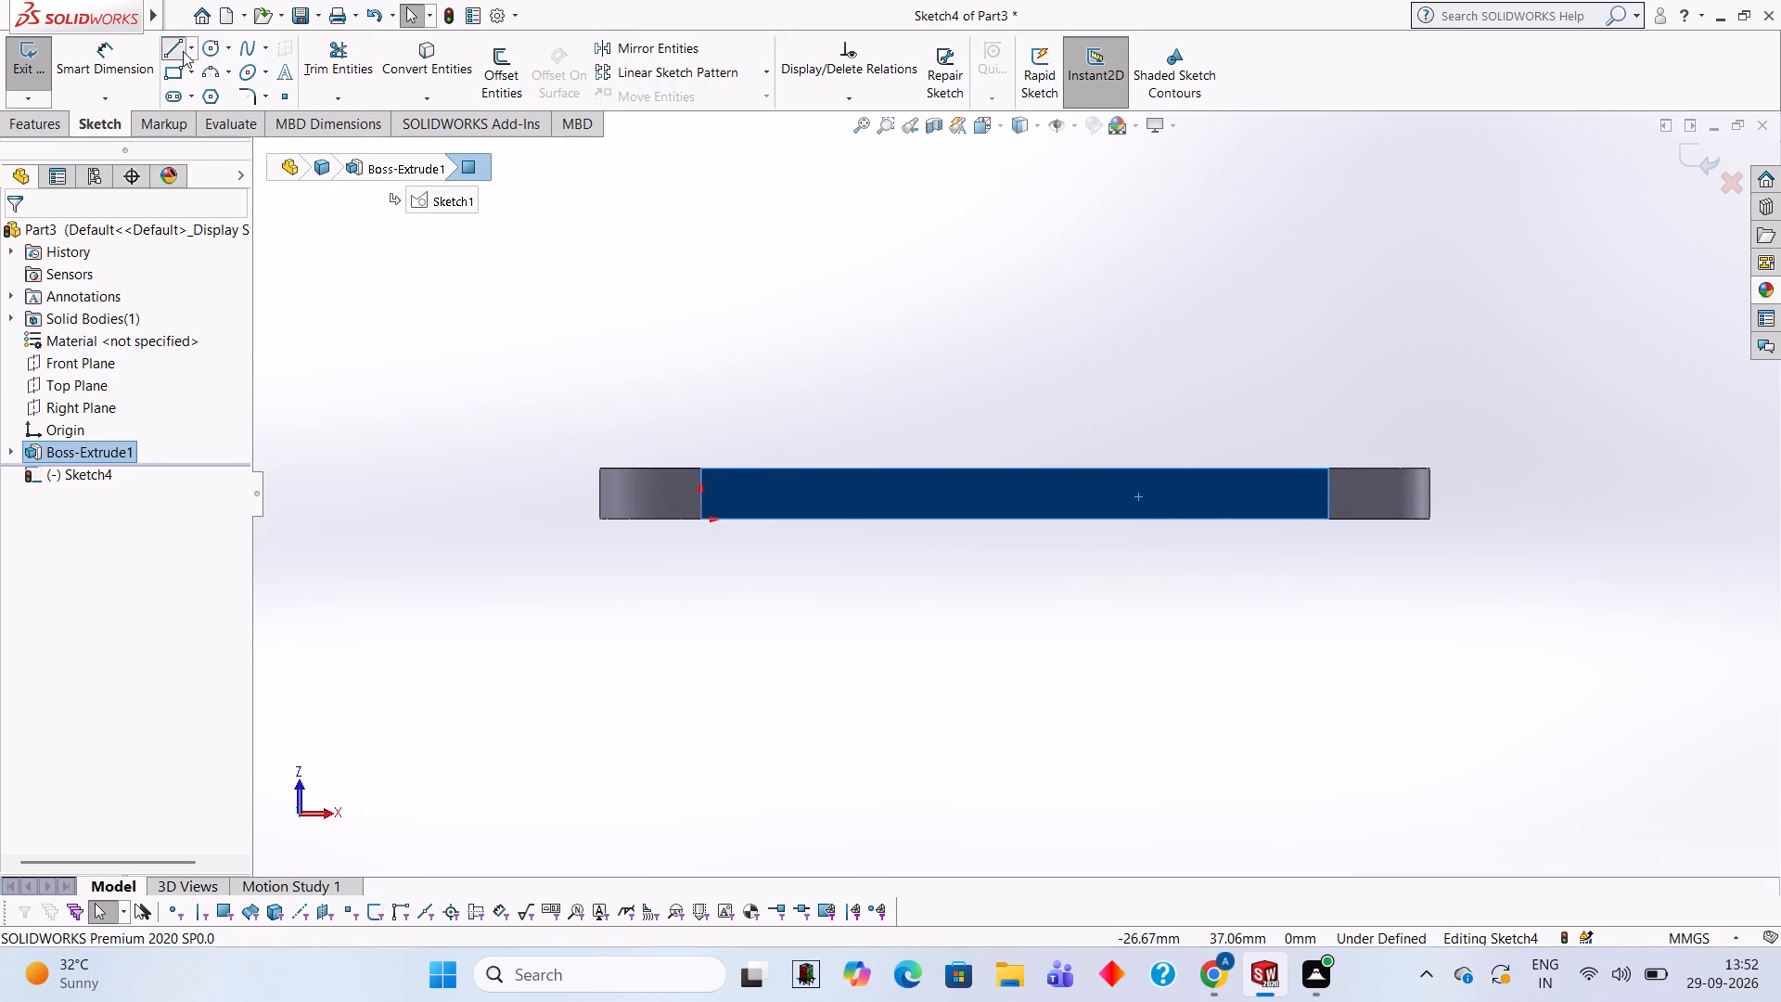
click(699, 466)
text(10)
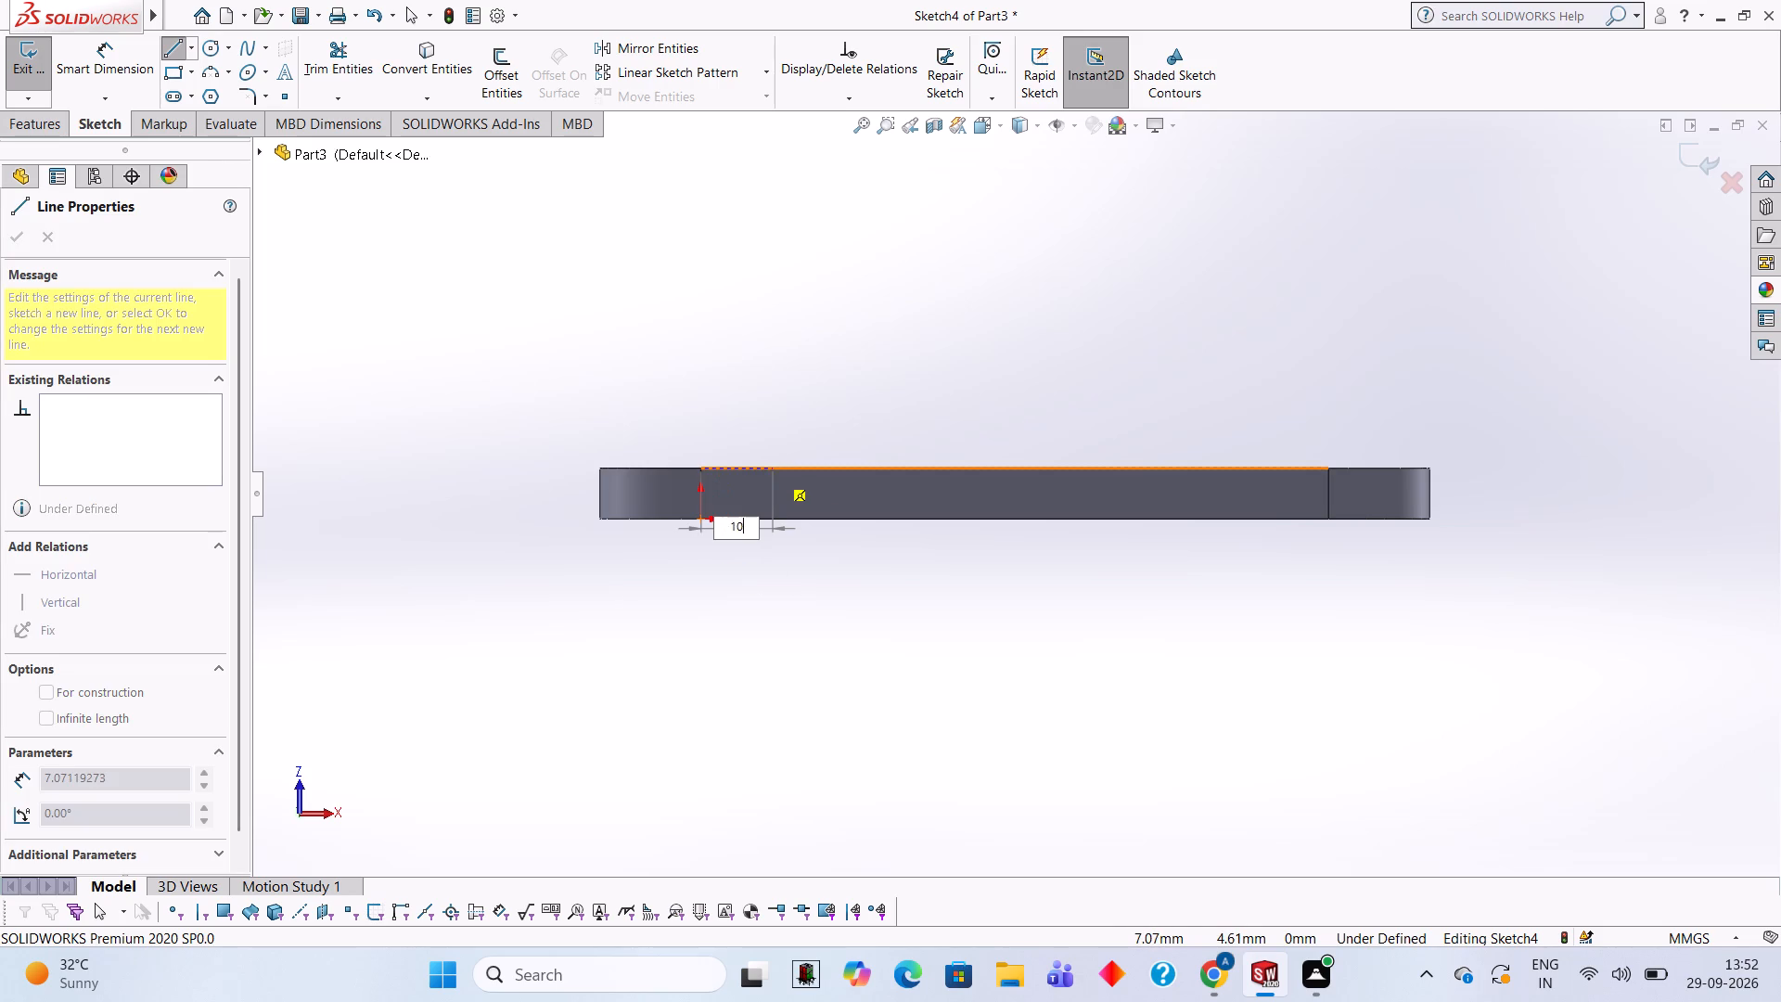
key(Return)
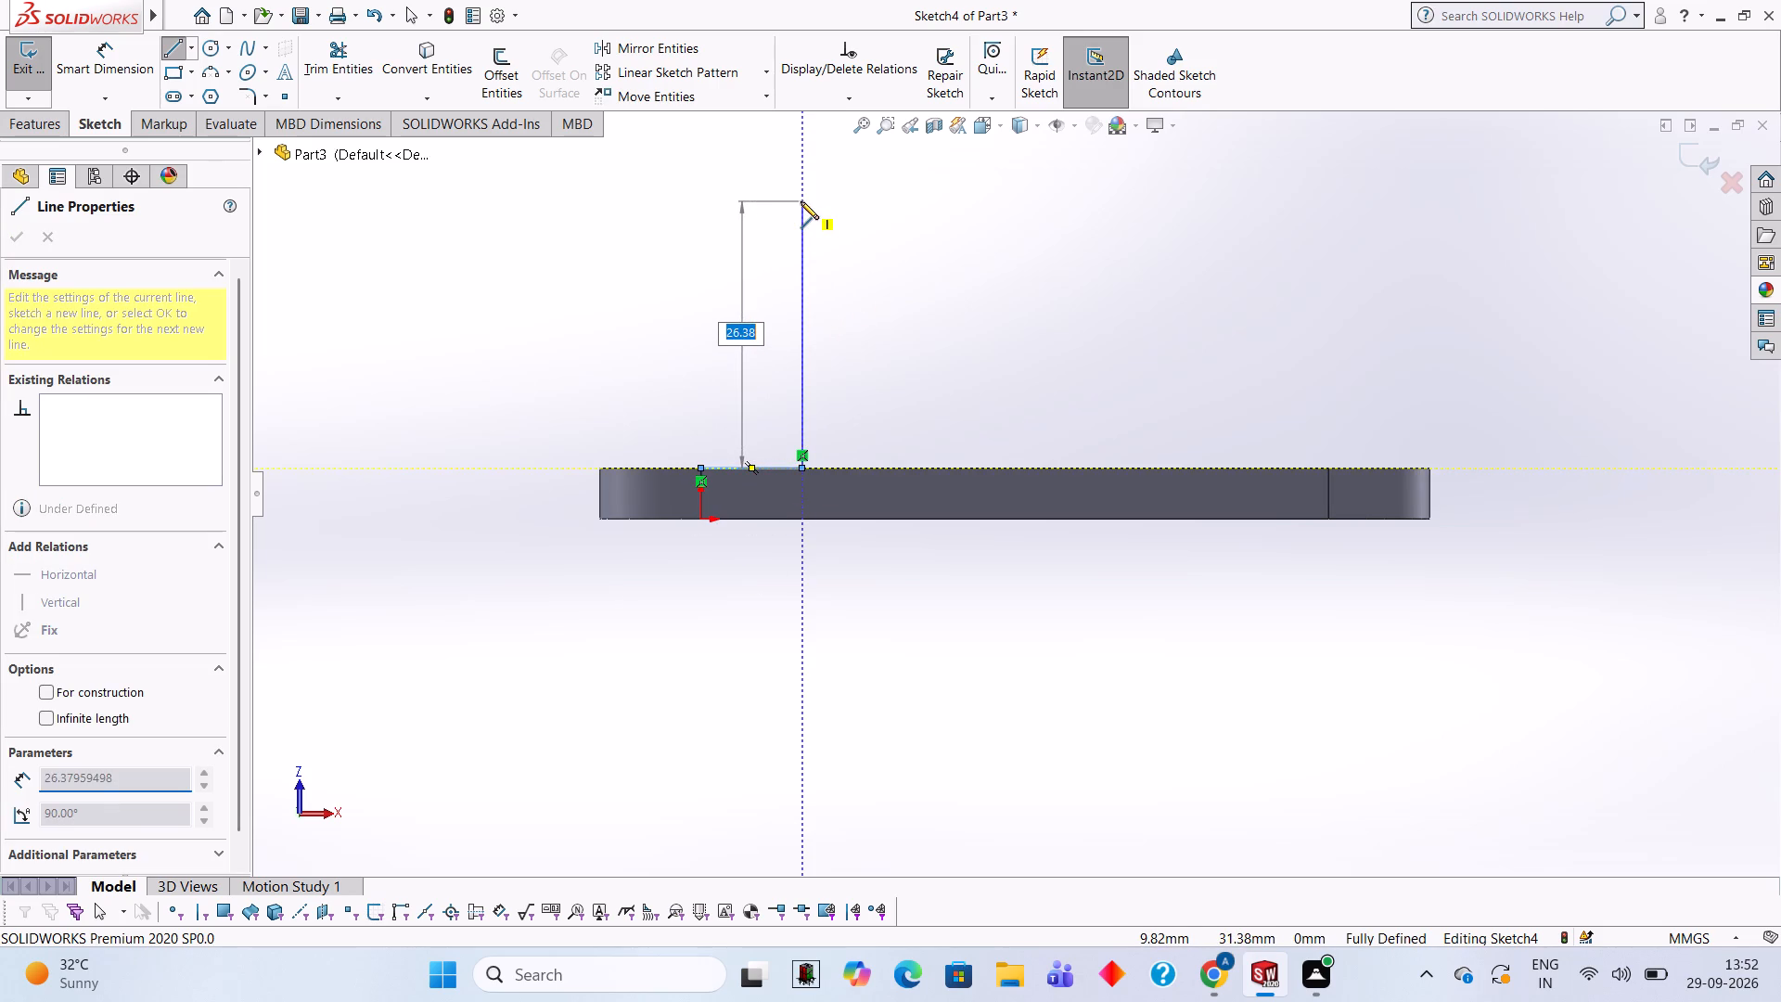
text(15)
key(Return)
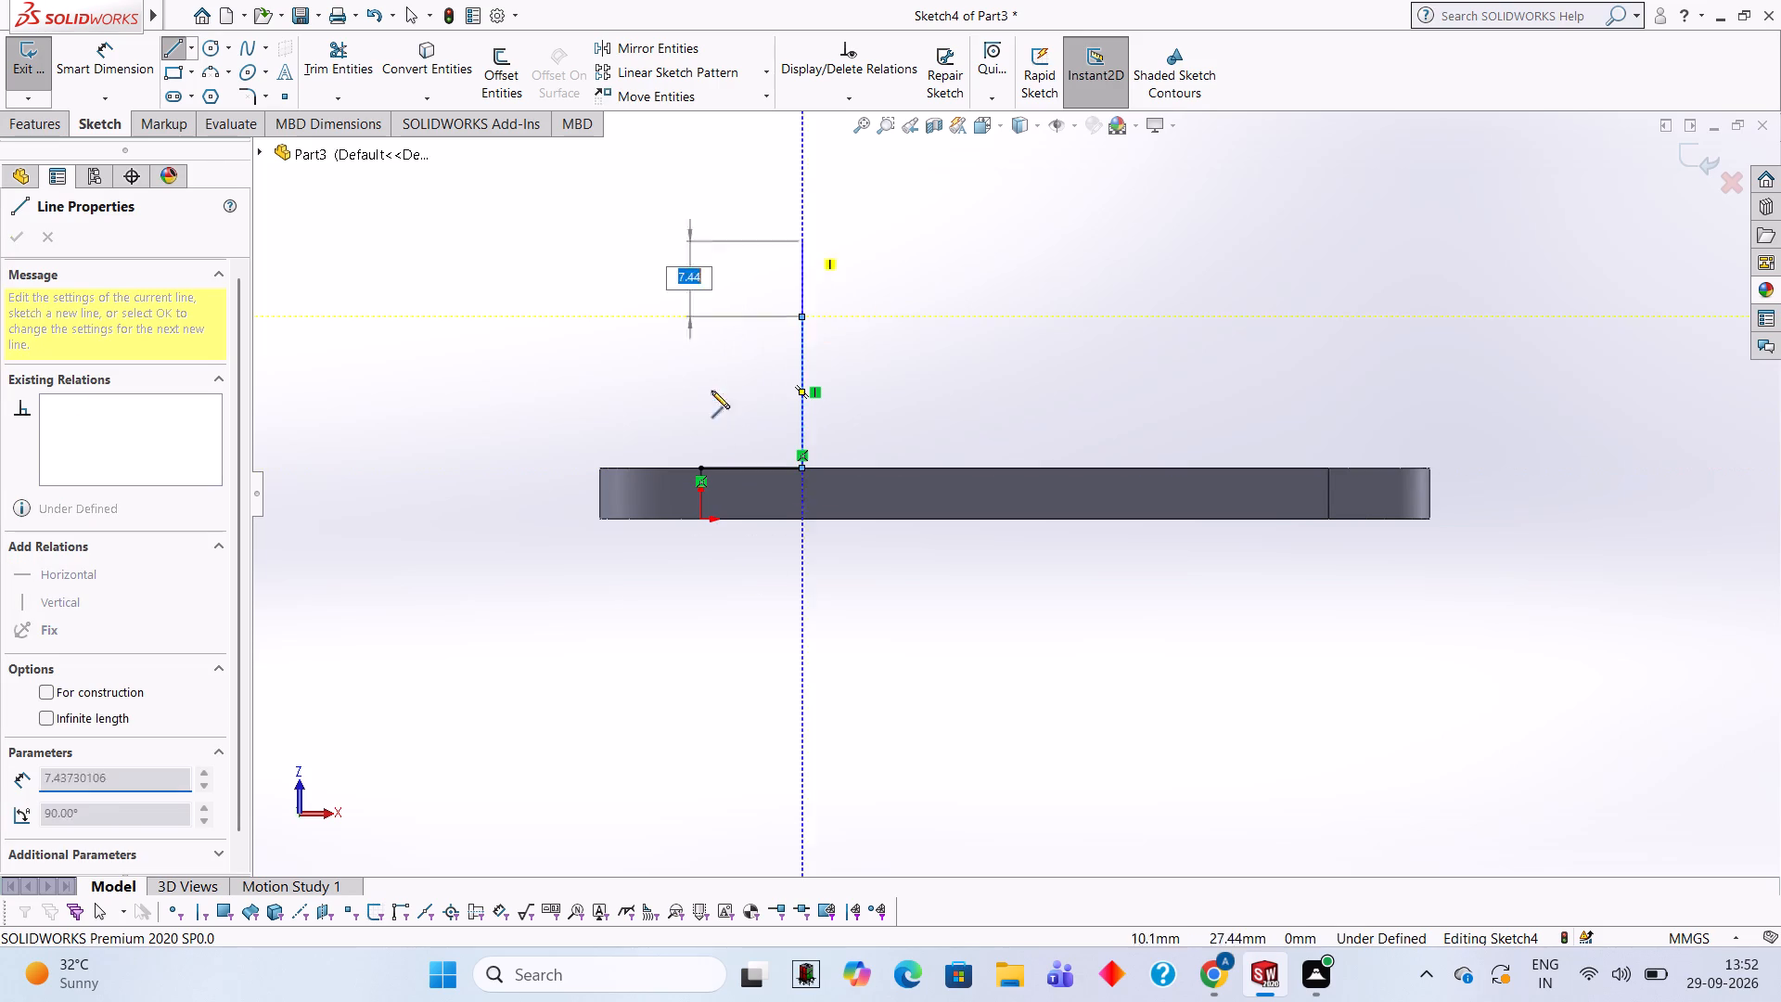
key(Escape)
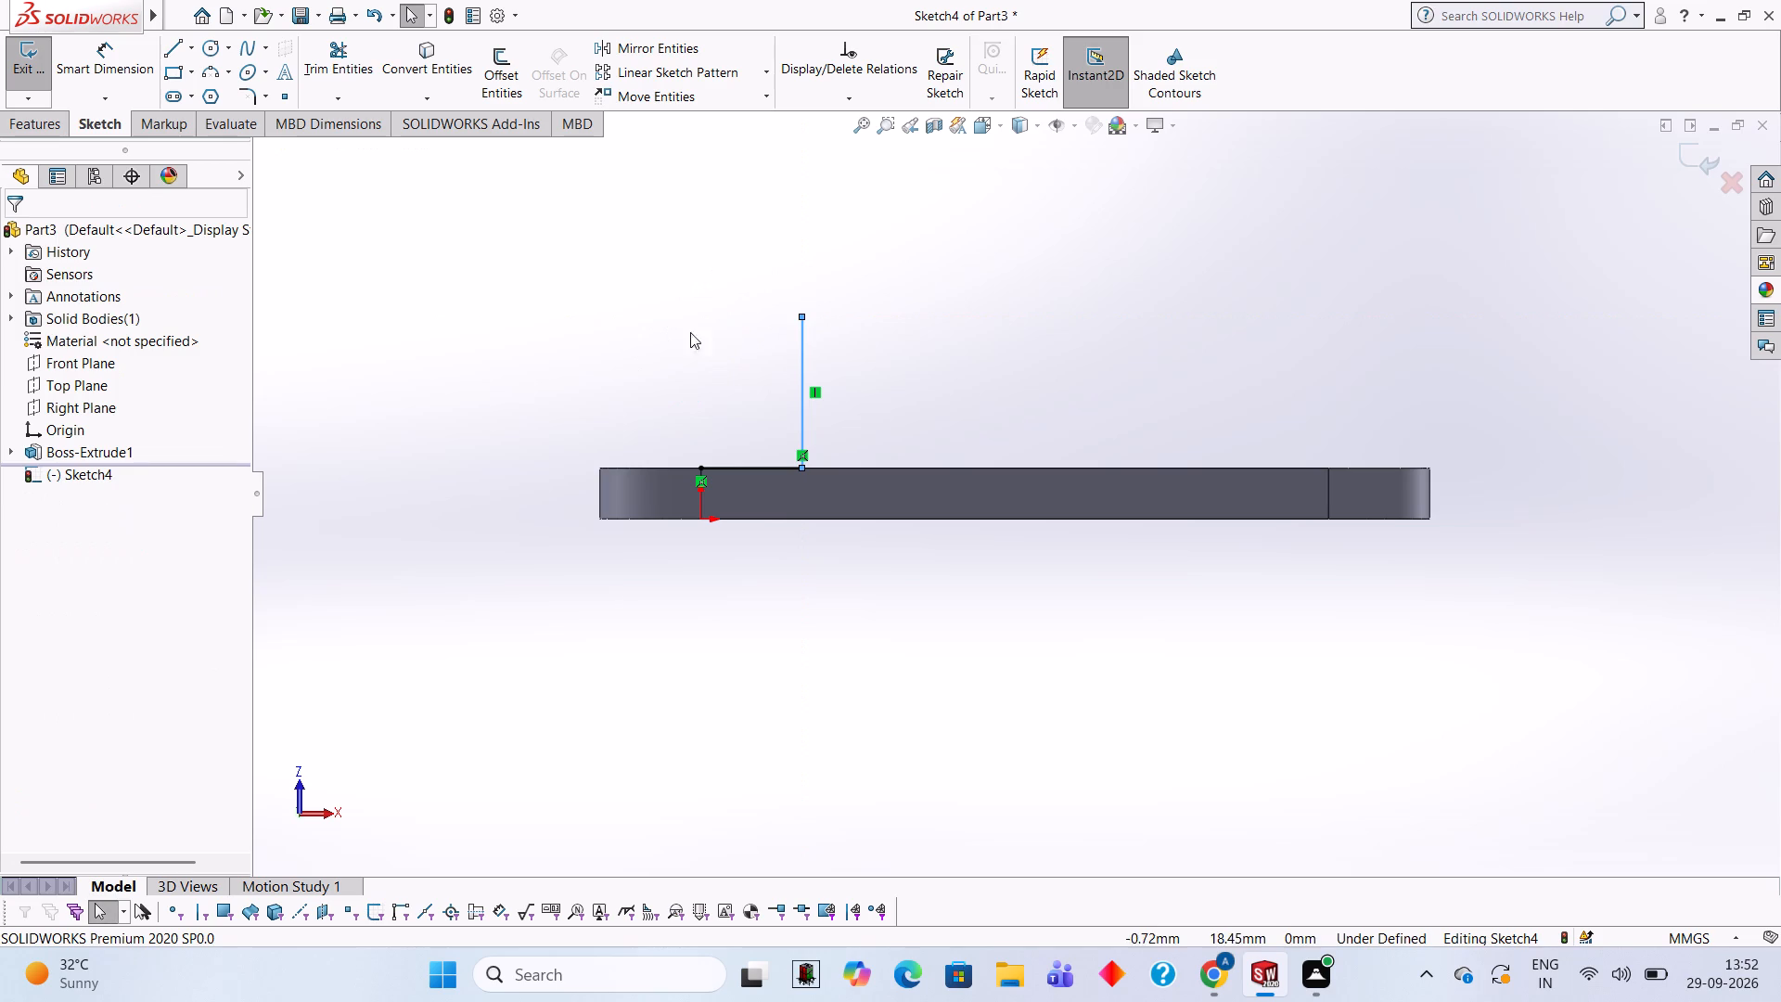
Sketch a 10 mm line inward from the face's upper-right corner and a 15 mm vertical line up from its end.
click(183, 41)
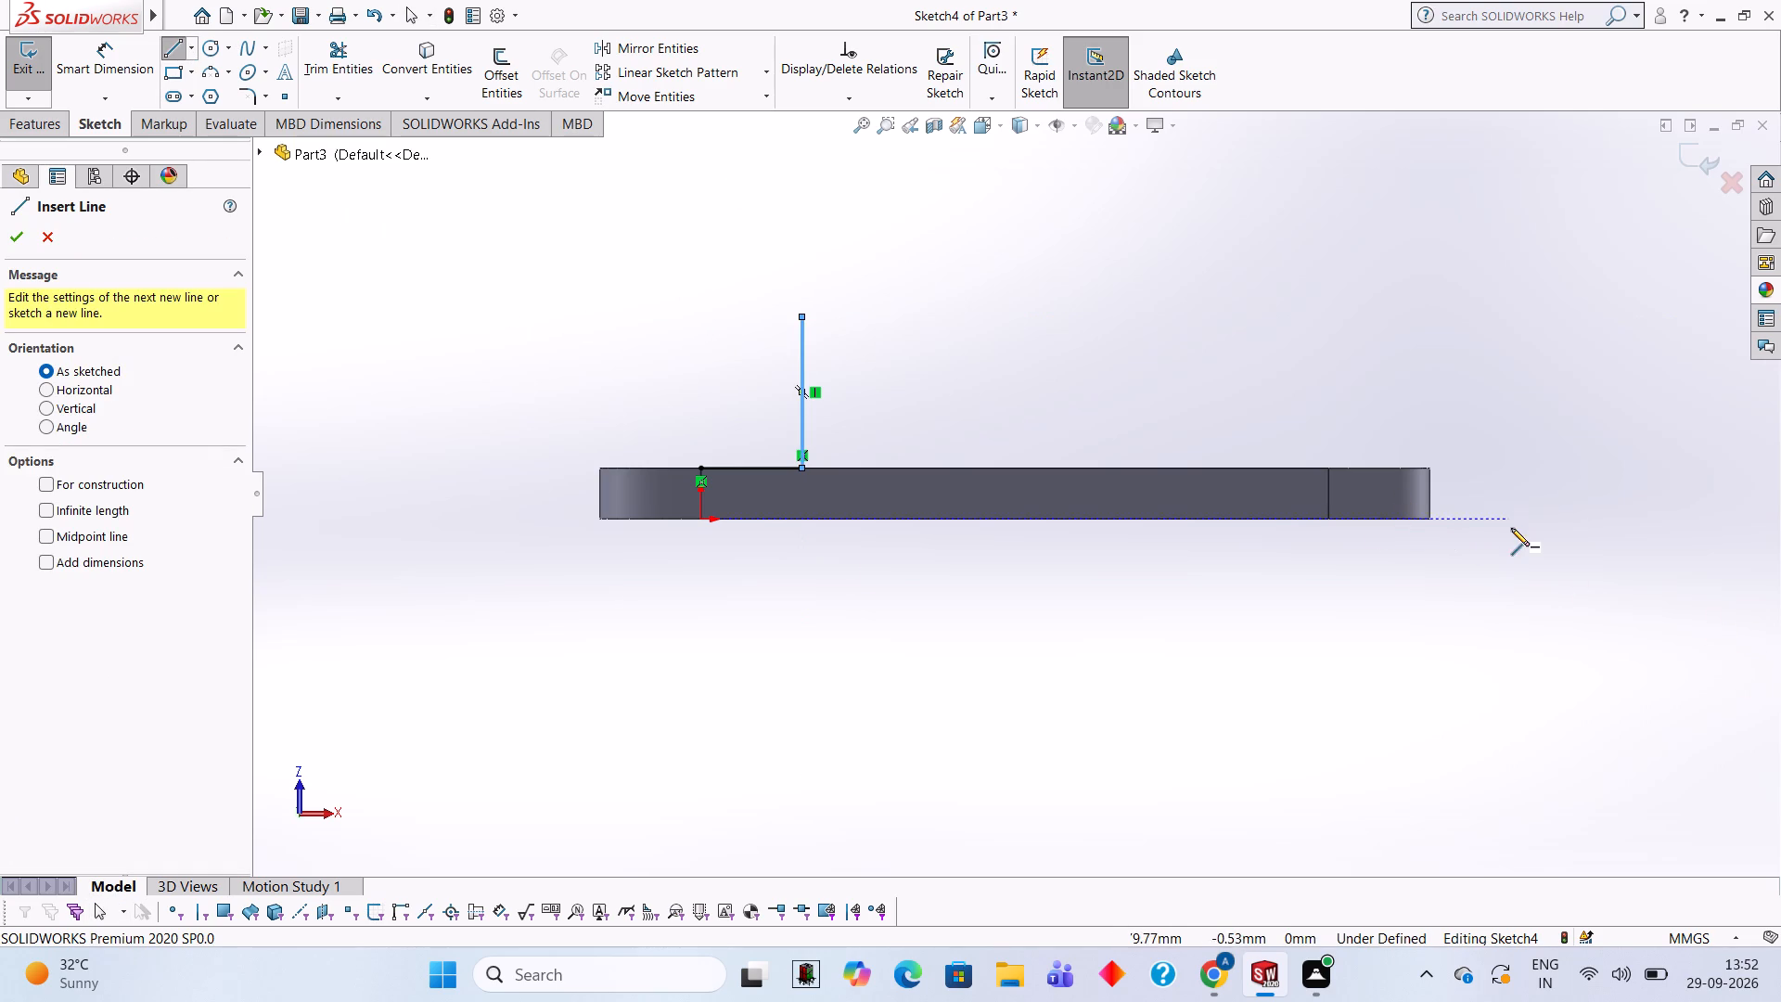
click(1327, 465)
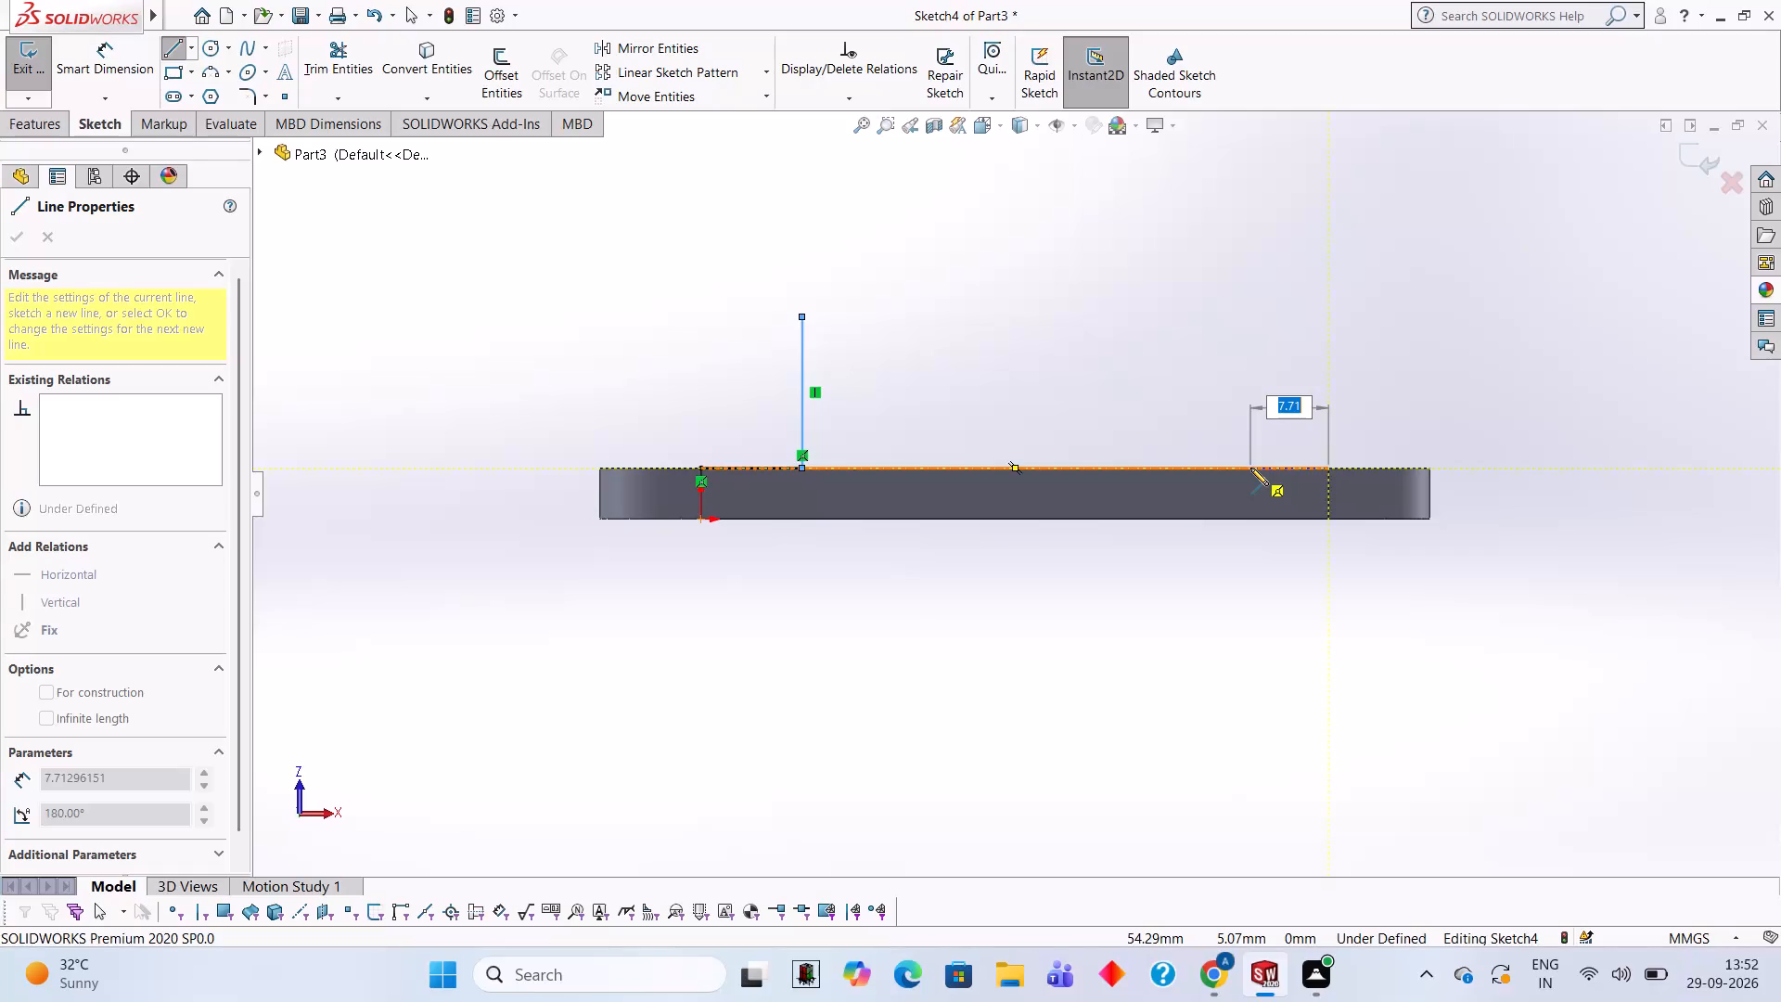
text(10)
key(Return)
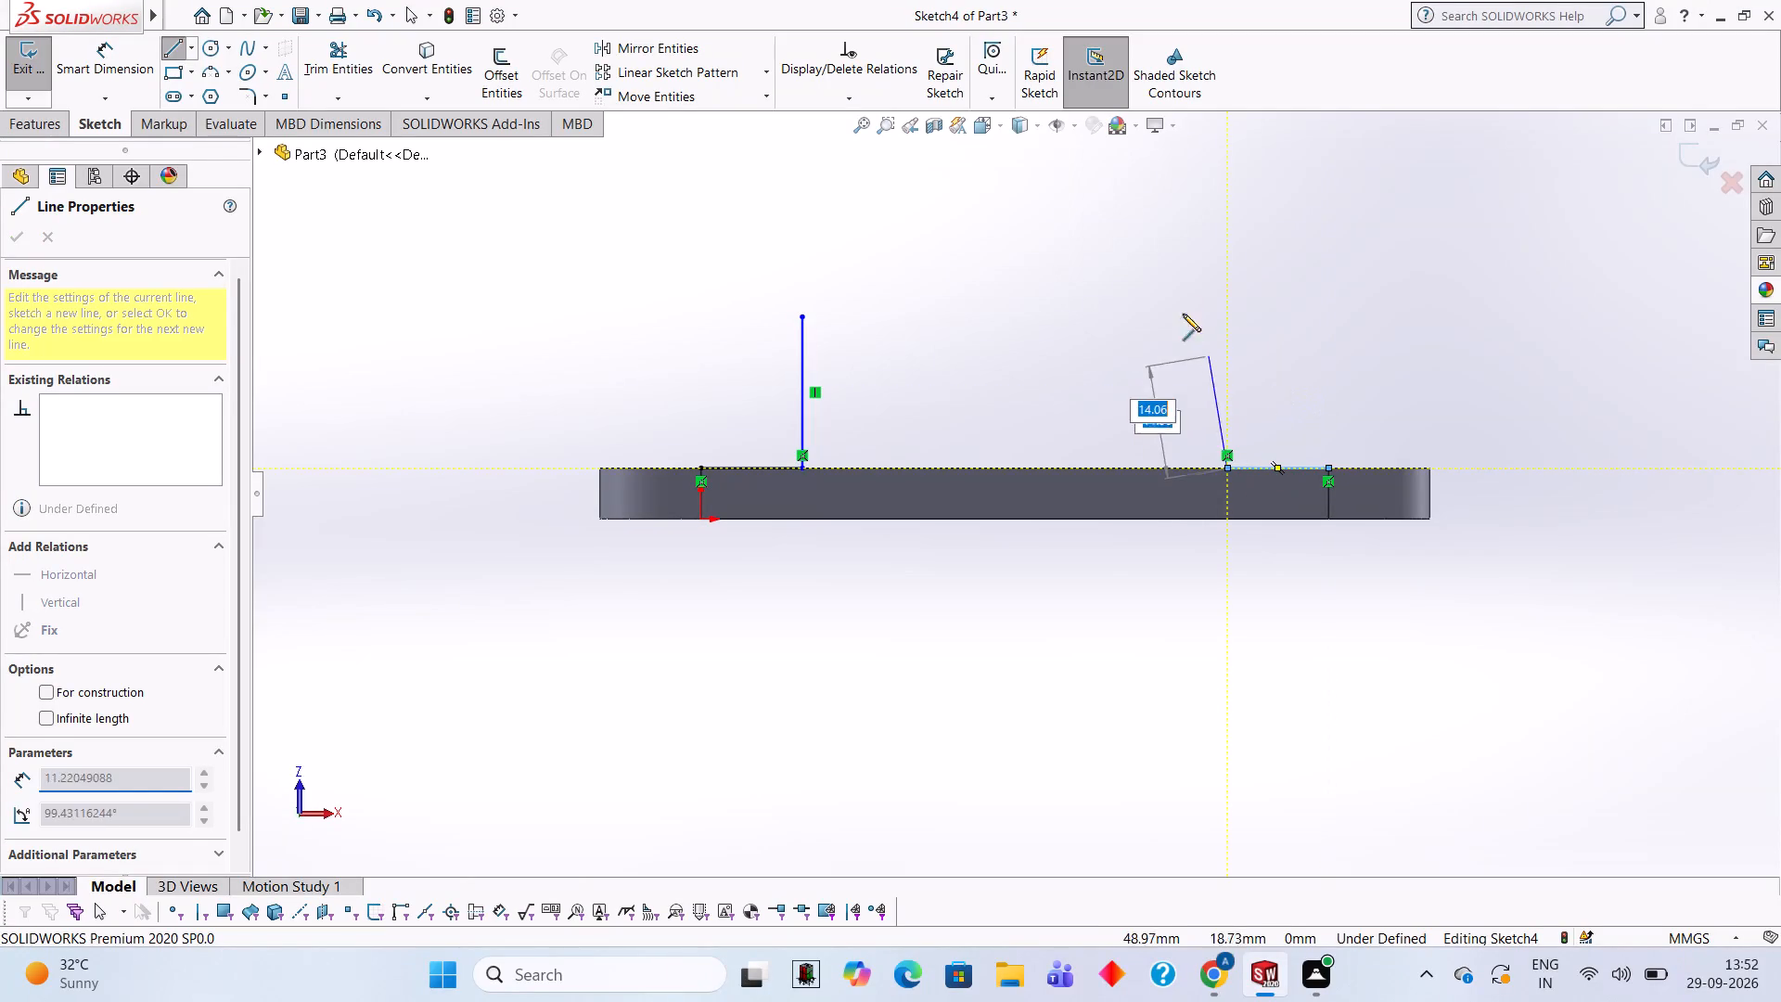
text(15)
key(Return)
key(Escape)
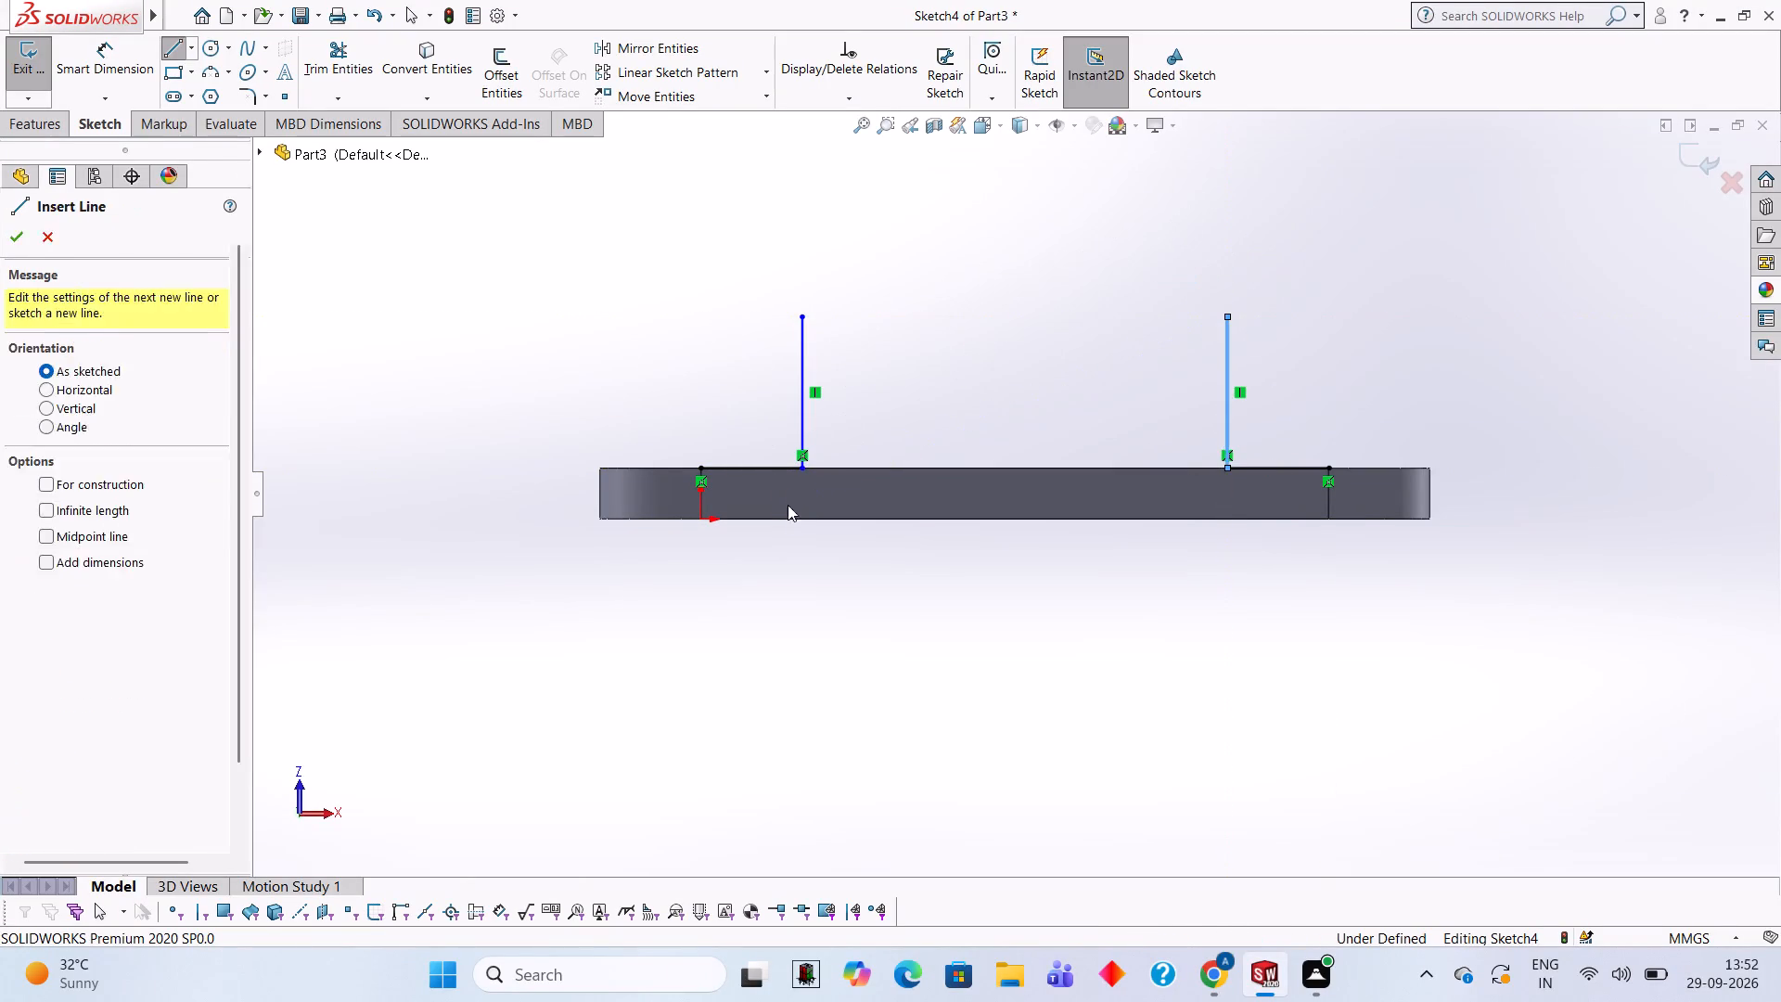
Draw a 15 mm vertical line upward from the midpoint of the plate's upper edge.
click(172, 49)
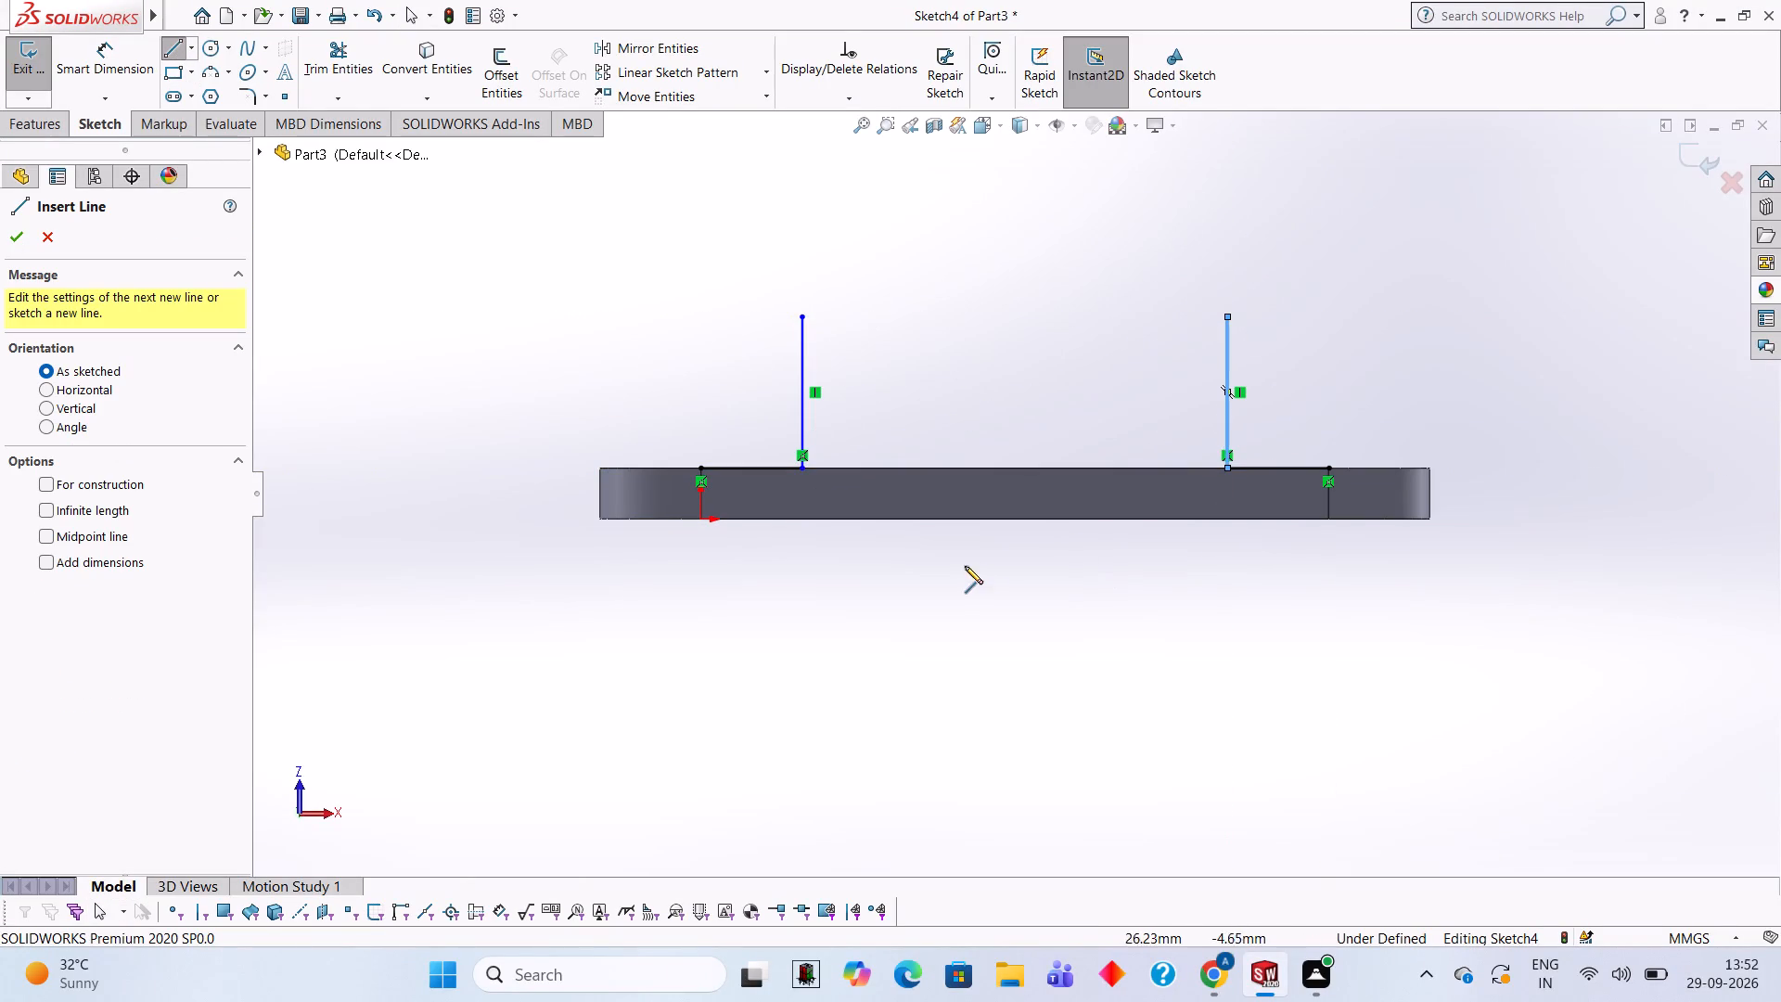
click(1012, 465)
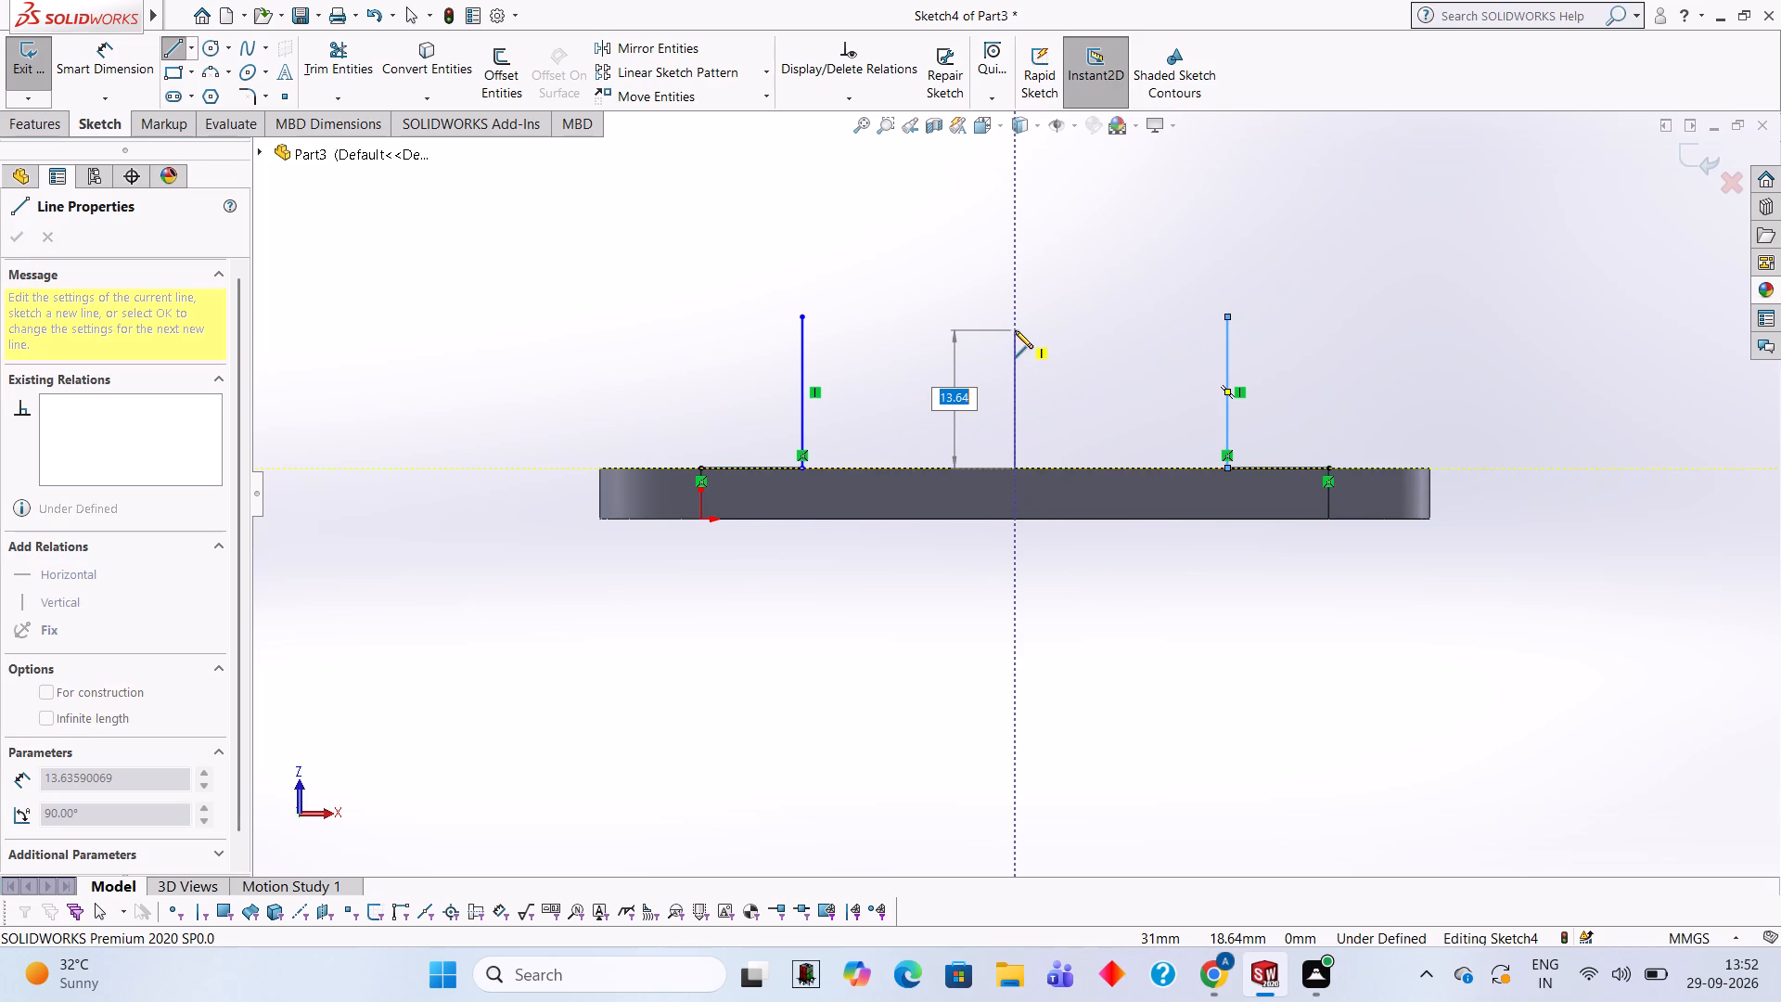
text(15)
key(Return)
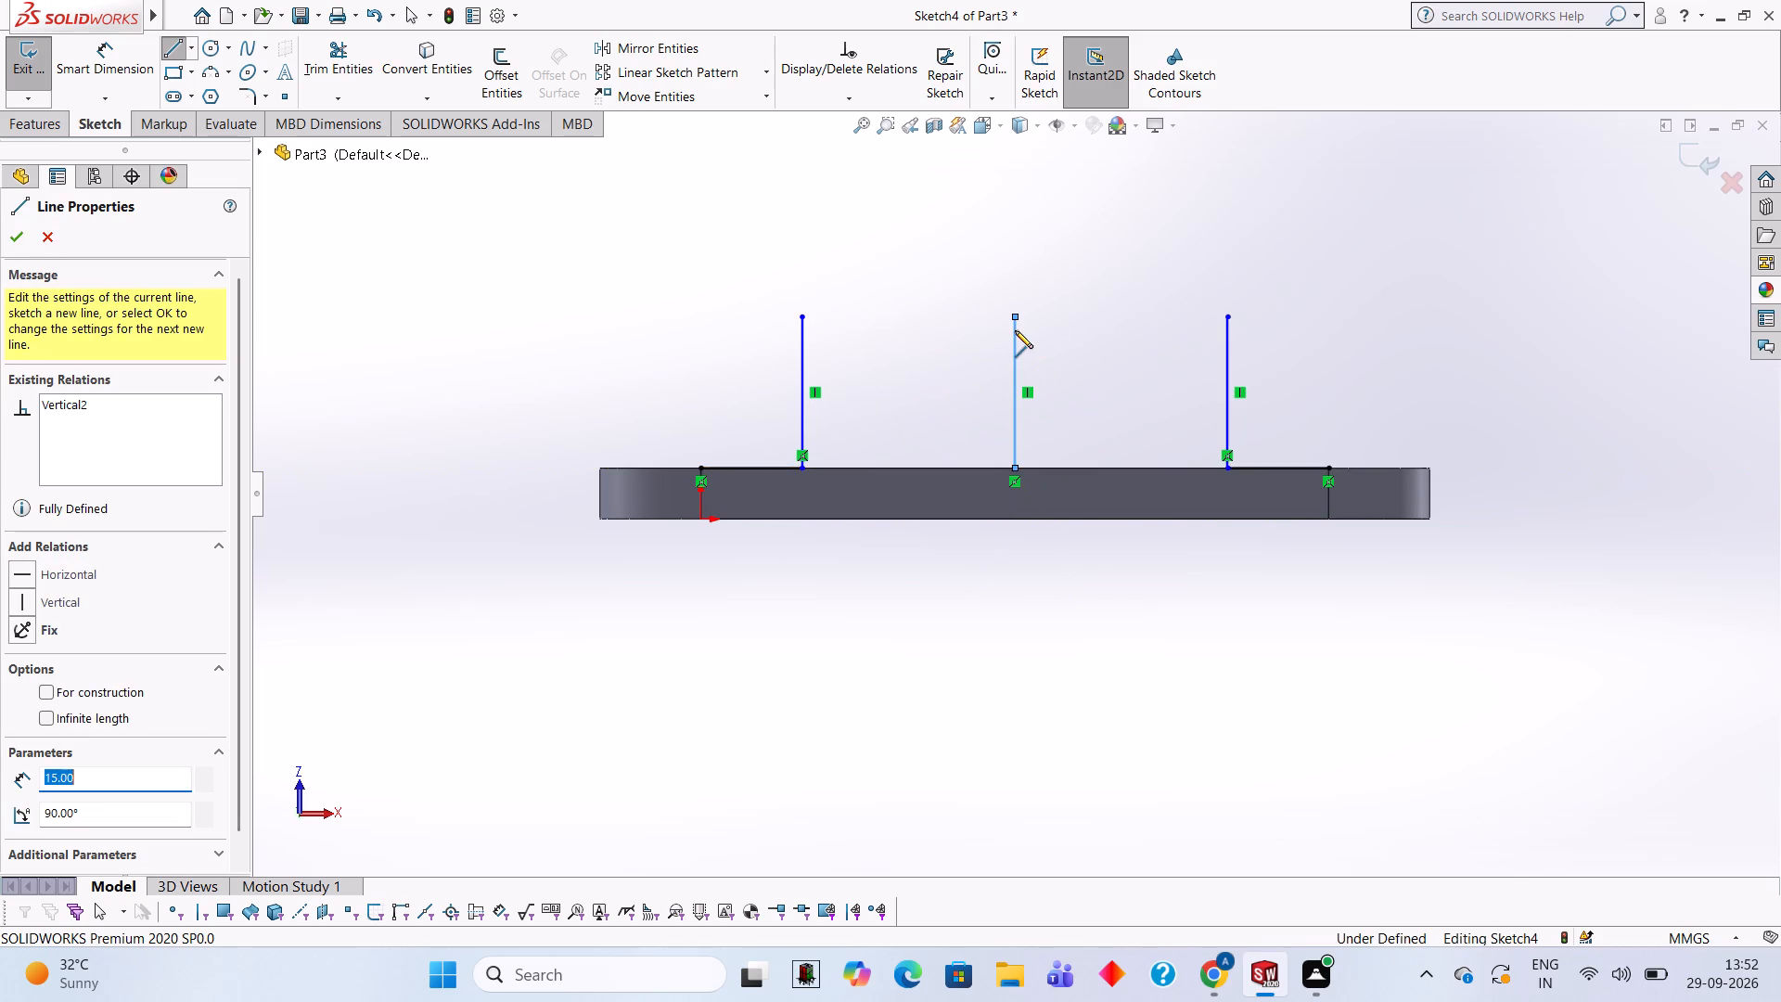
Draw a 42 mm diameter circle centred on the upper end of the middle vertical line.
click(211, 50)
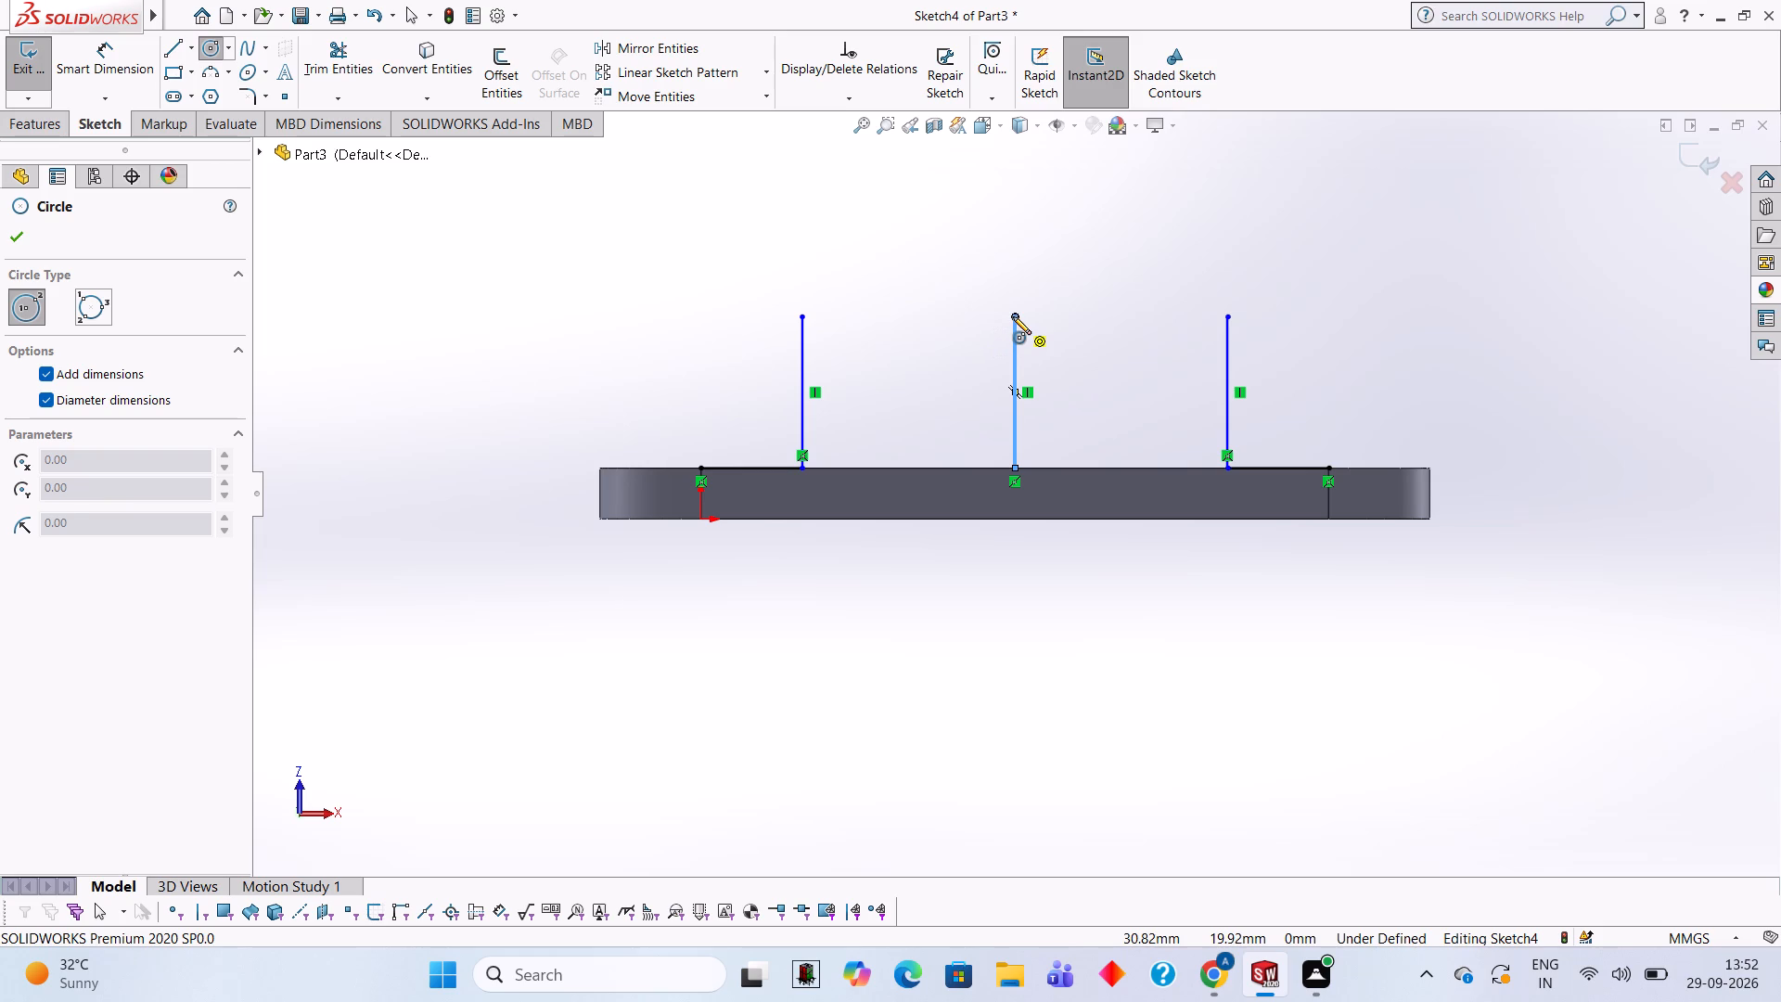
click(1013, 316)
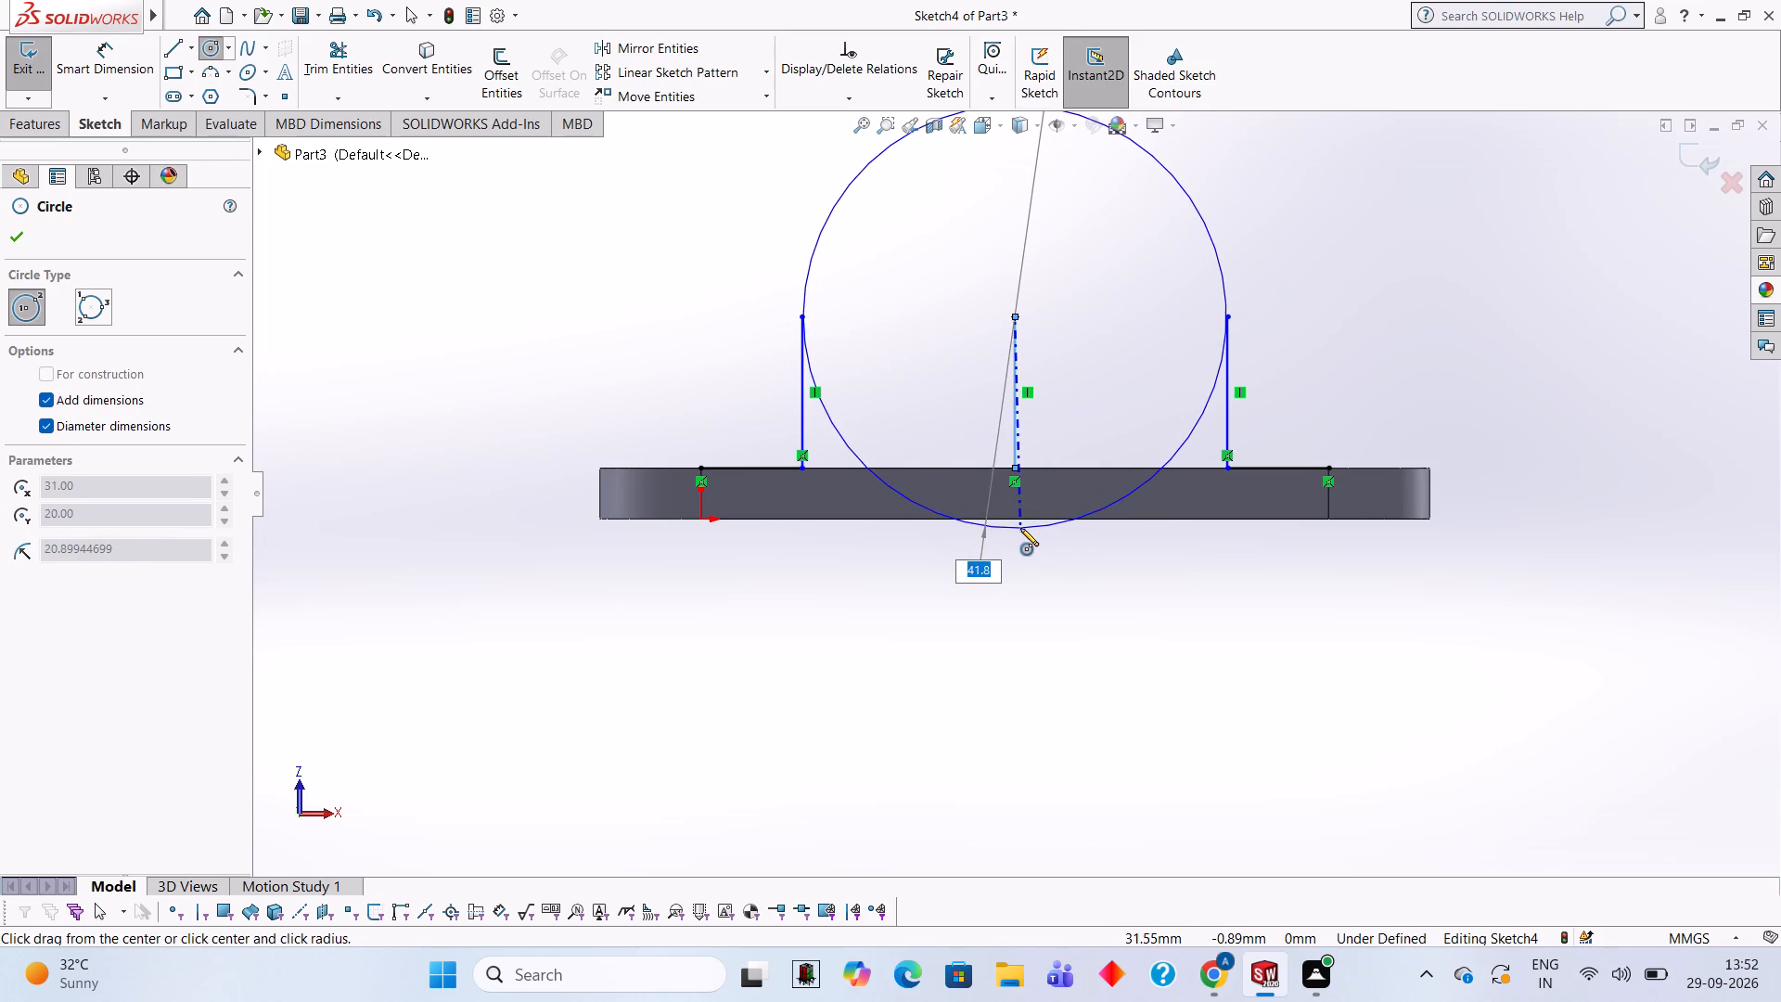
text(42)
key(Return)
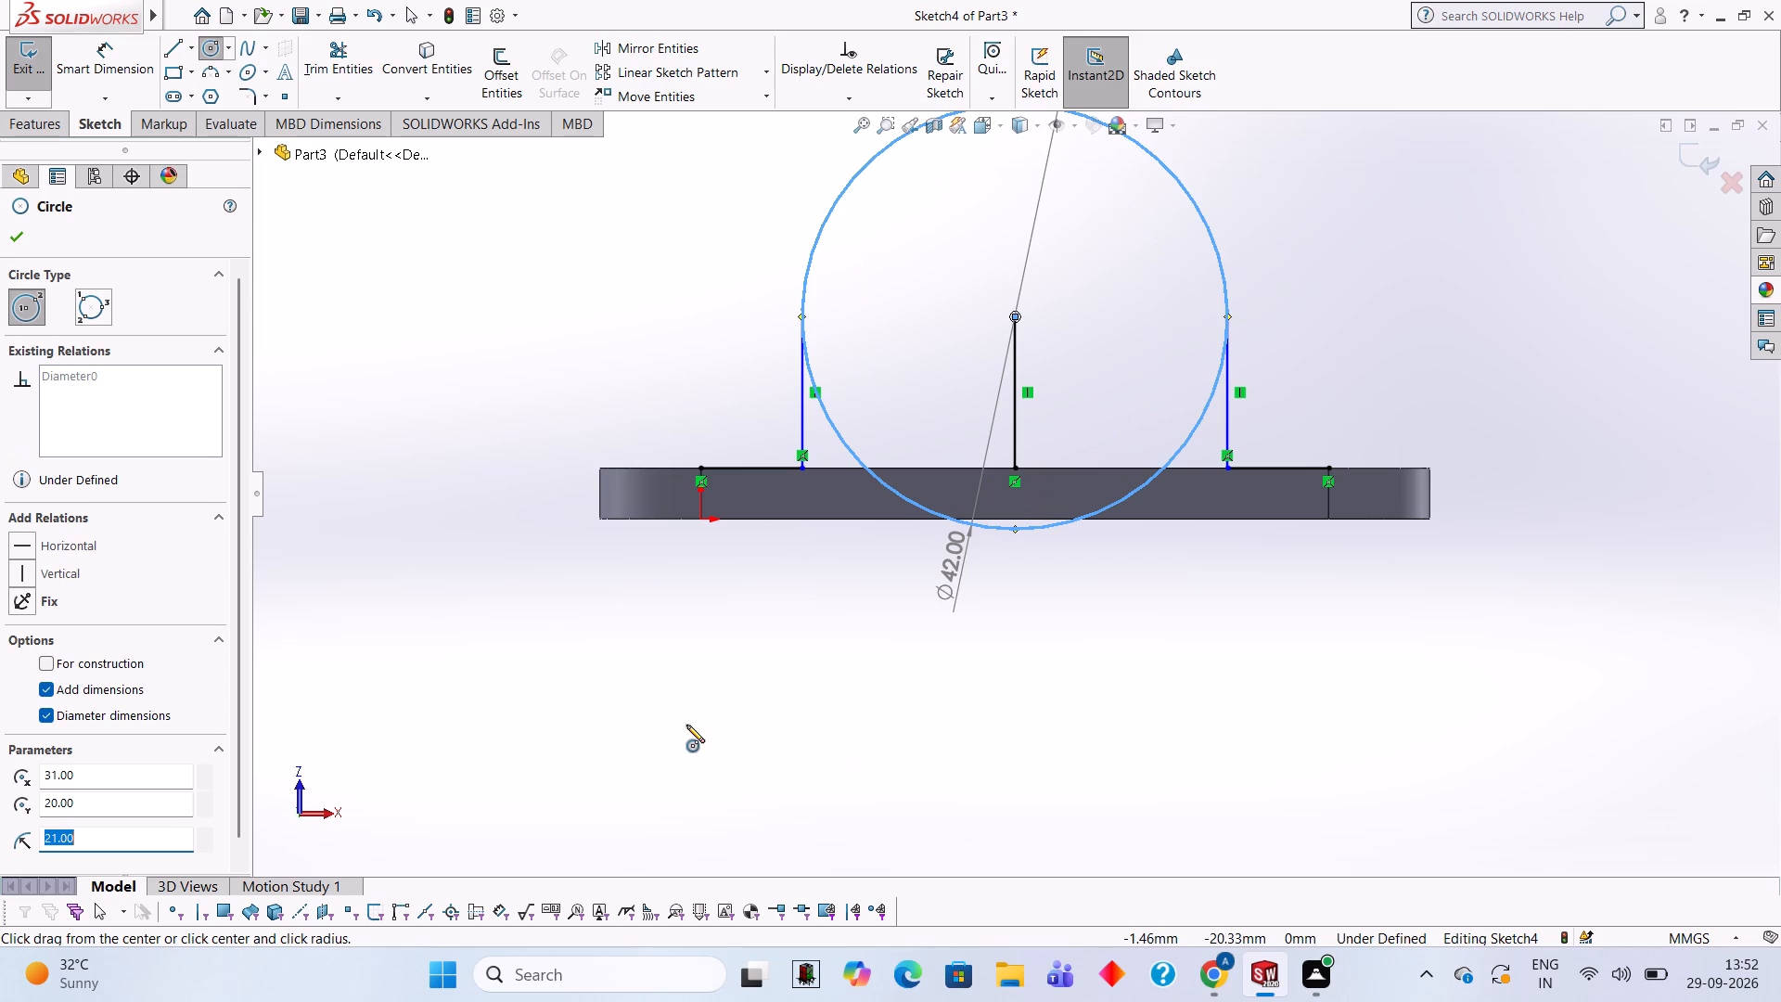
Trim away the circle's lower half, the middle vertical line and the two 10 mm horizontal lines.
click(364, 58)
click(1047, 527)
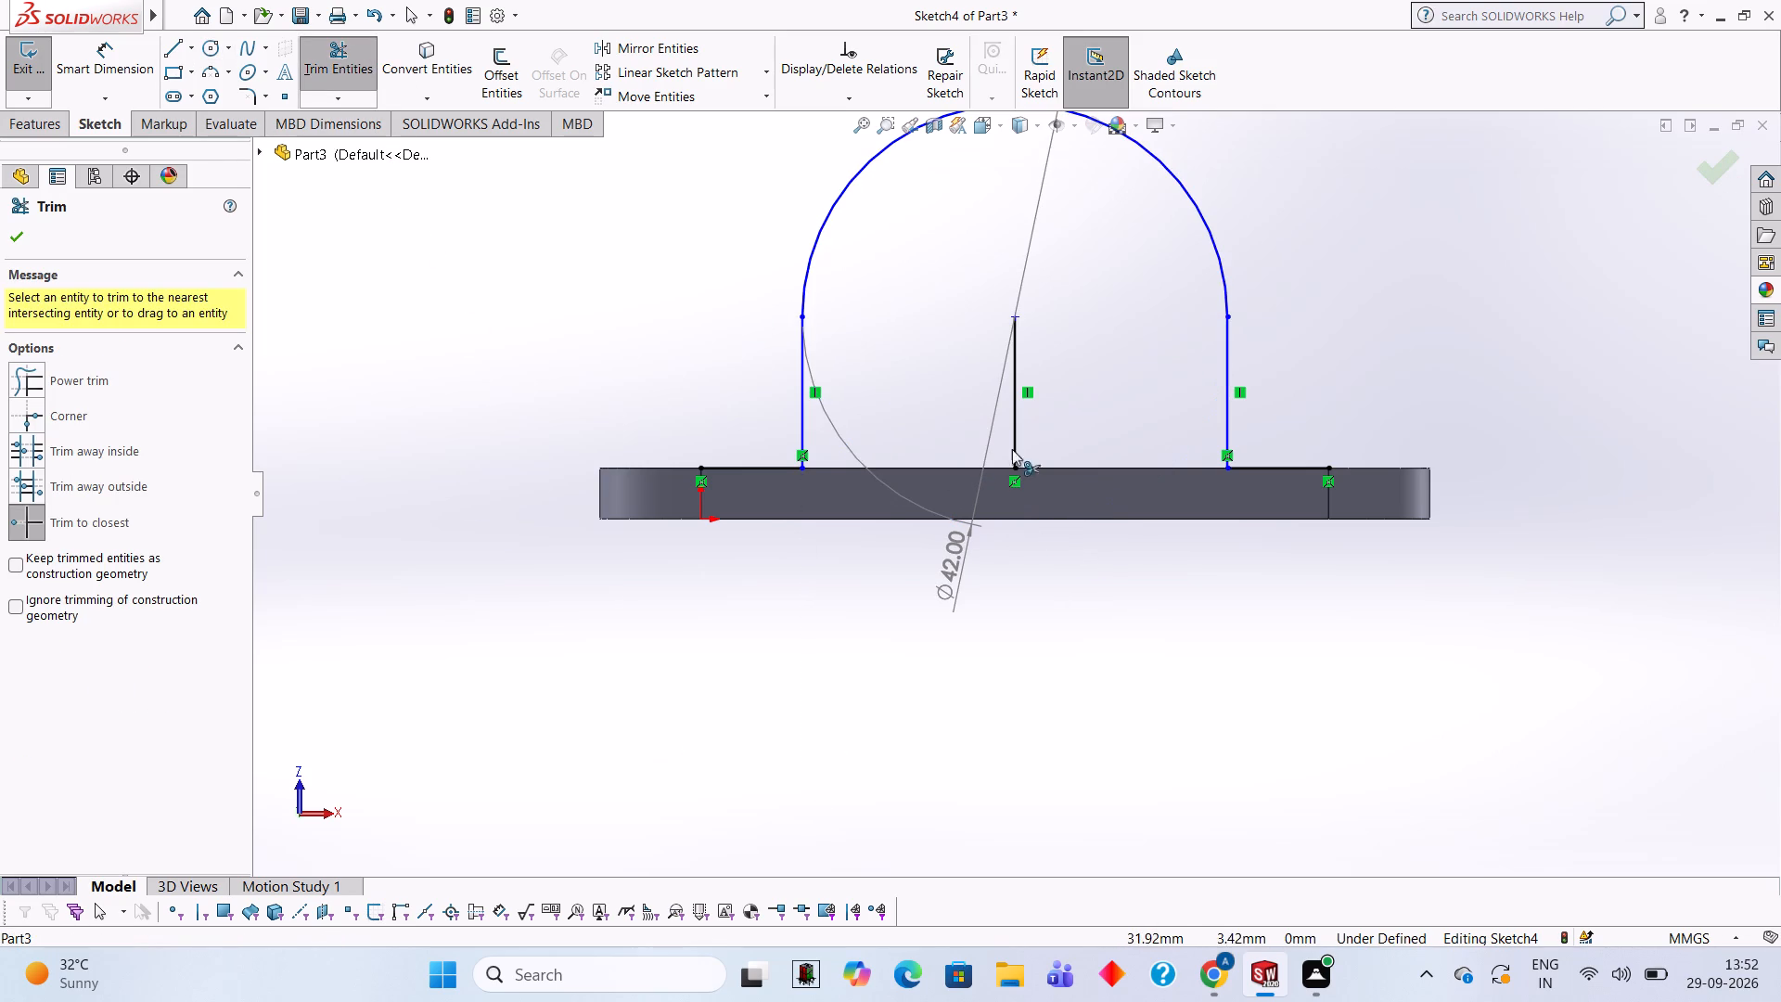
click(1014, 419)
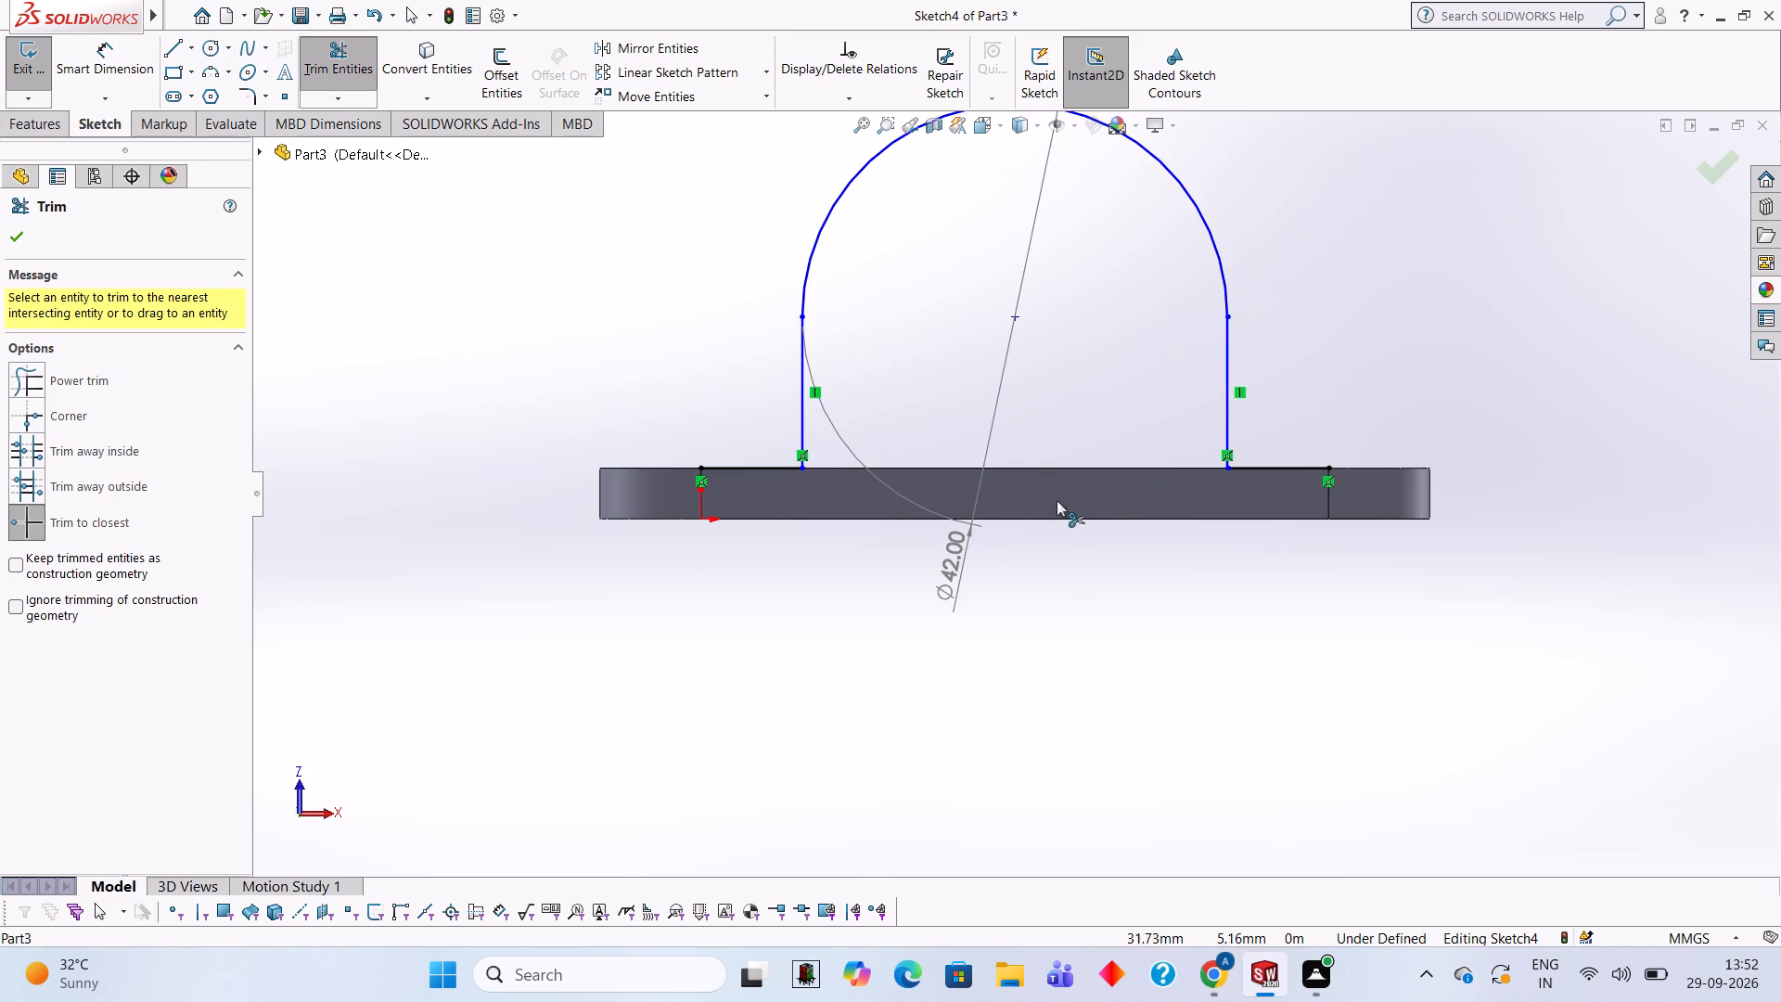
click(1300, 470)
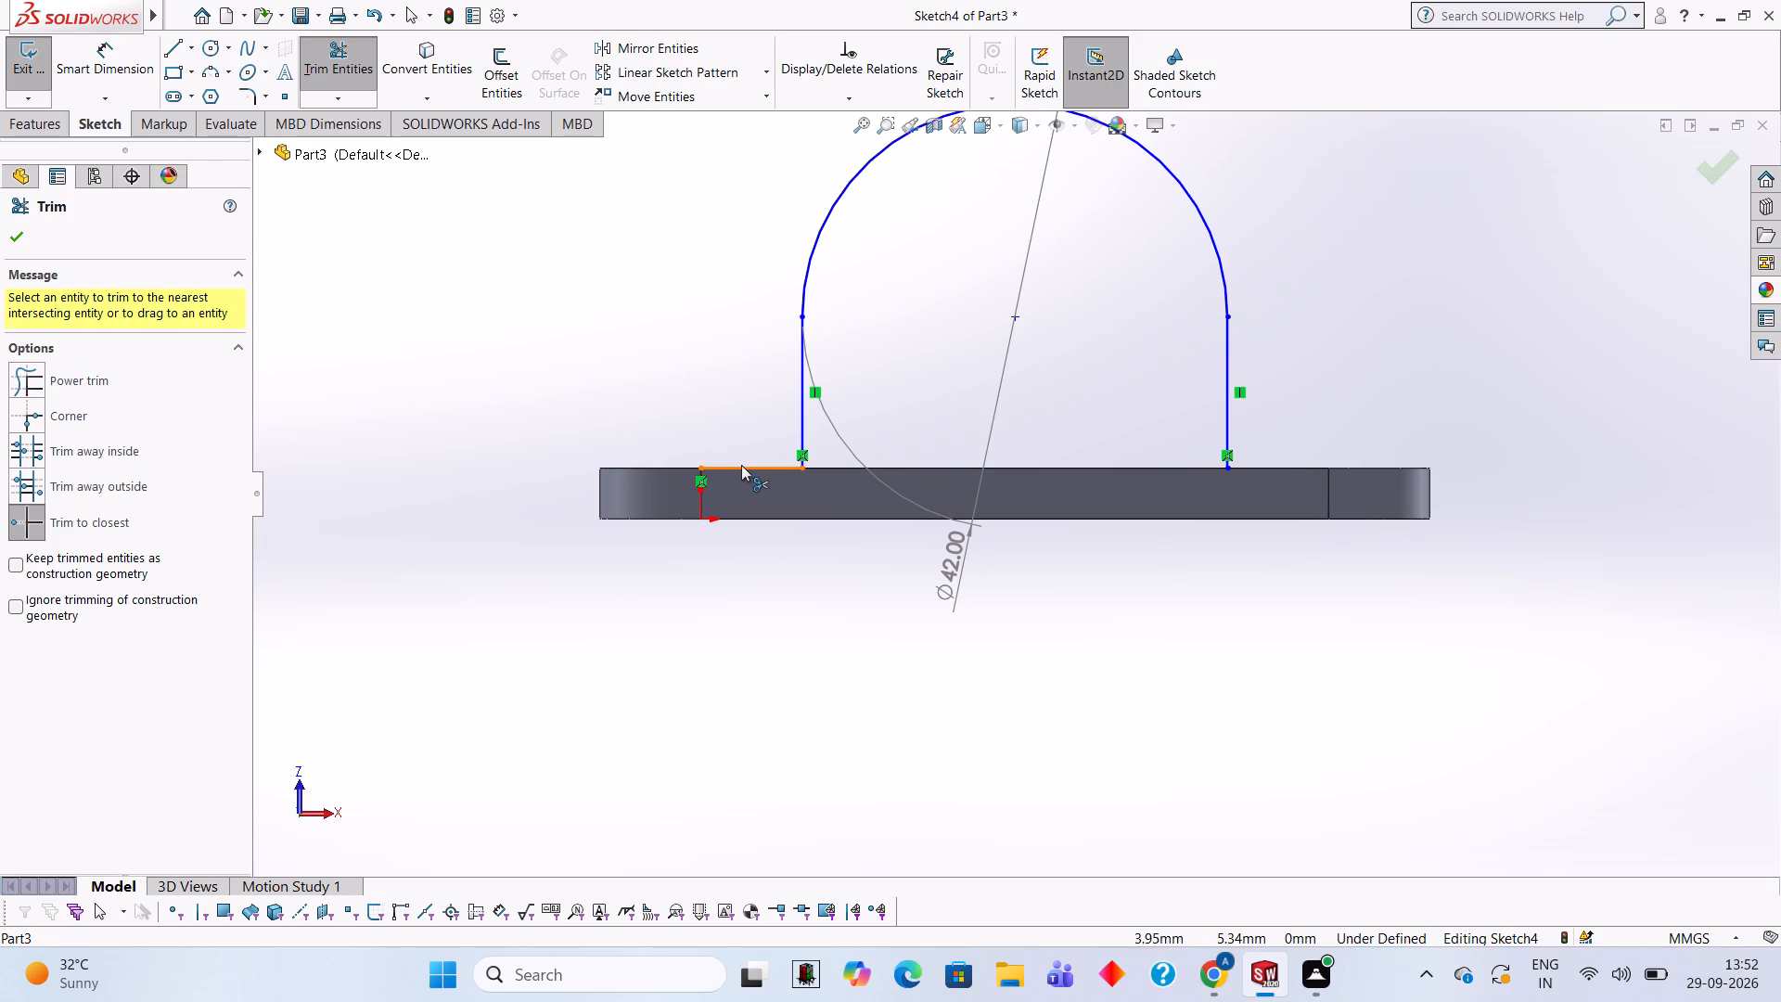
click(744, 466)
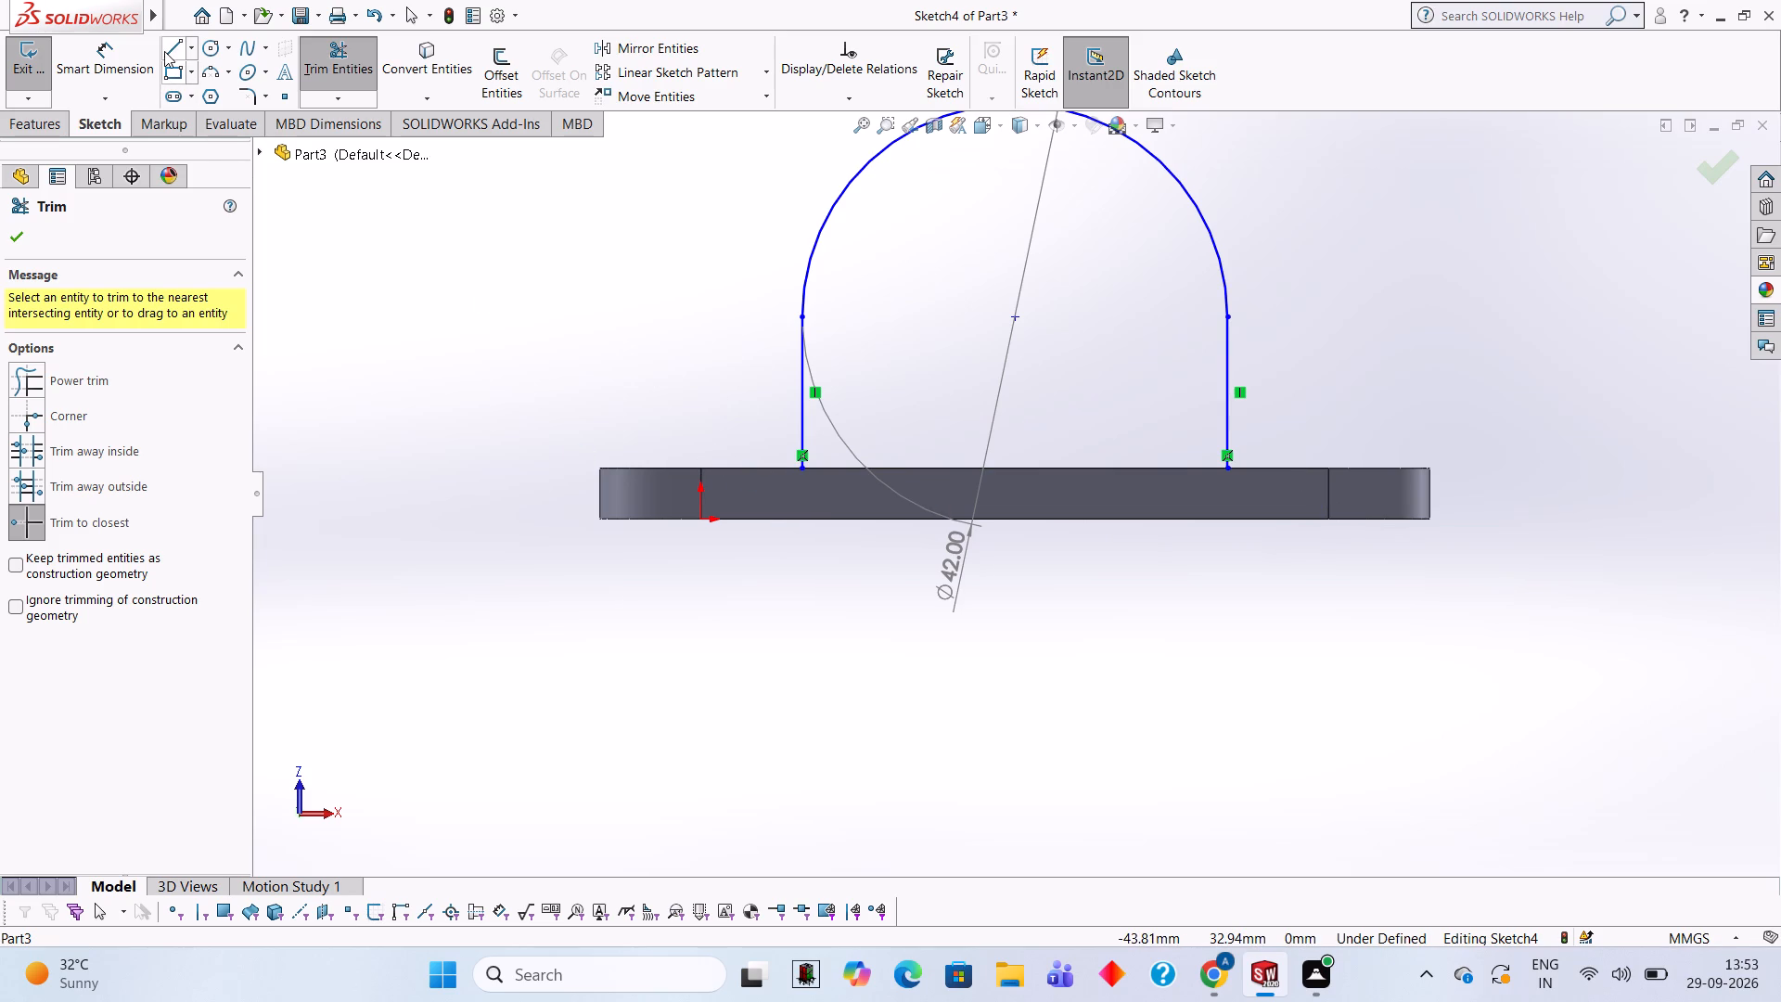
Close the arched profile with a horizontal line joining the lower ends of the two vertical lines.
click(172, 53)
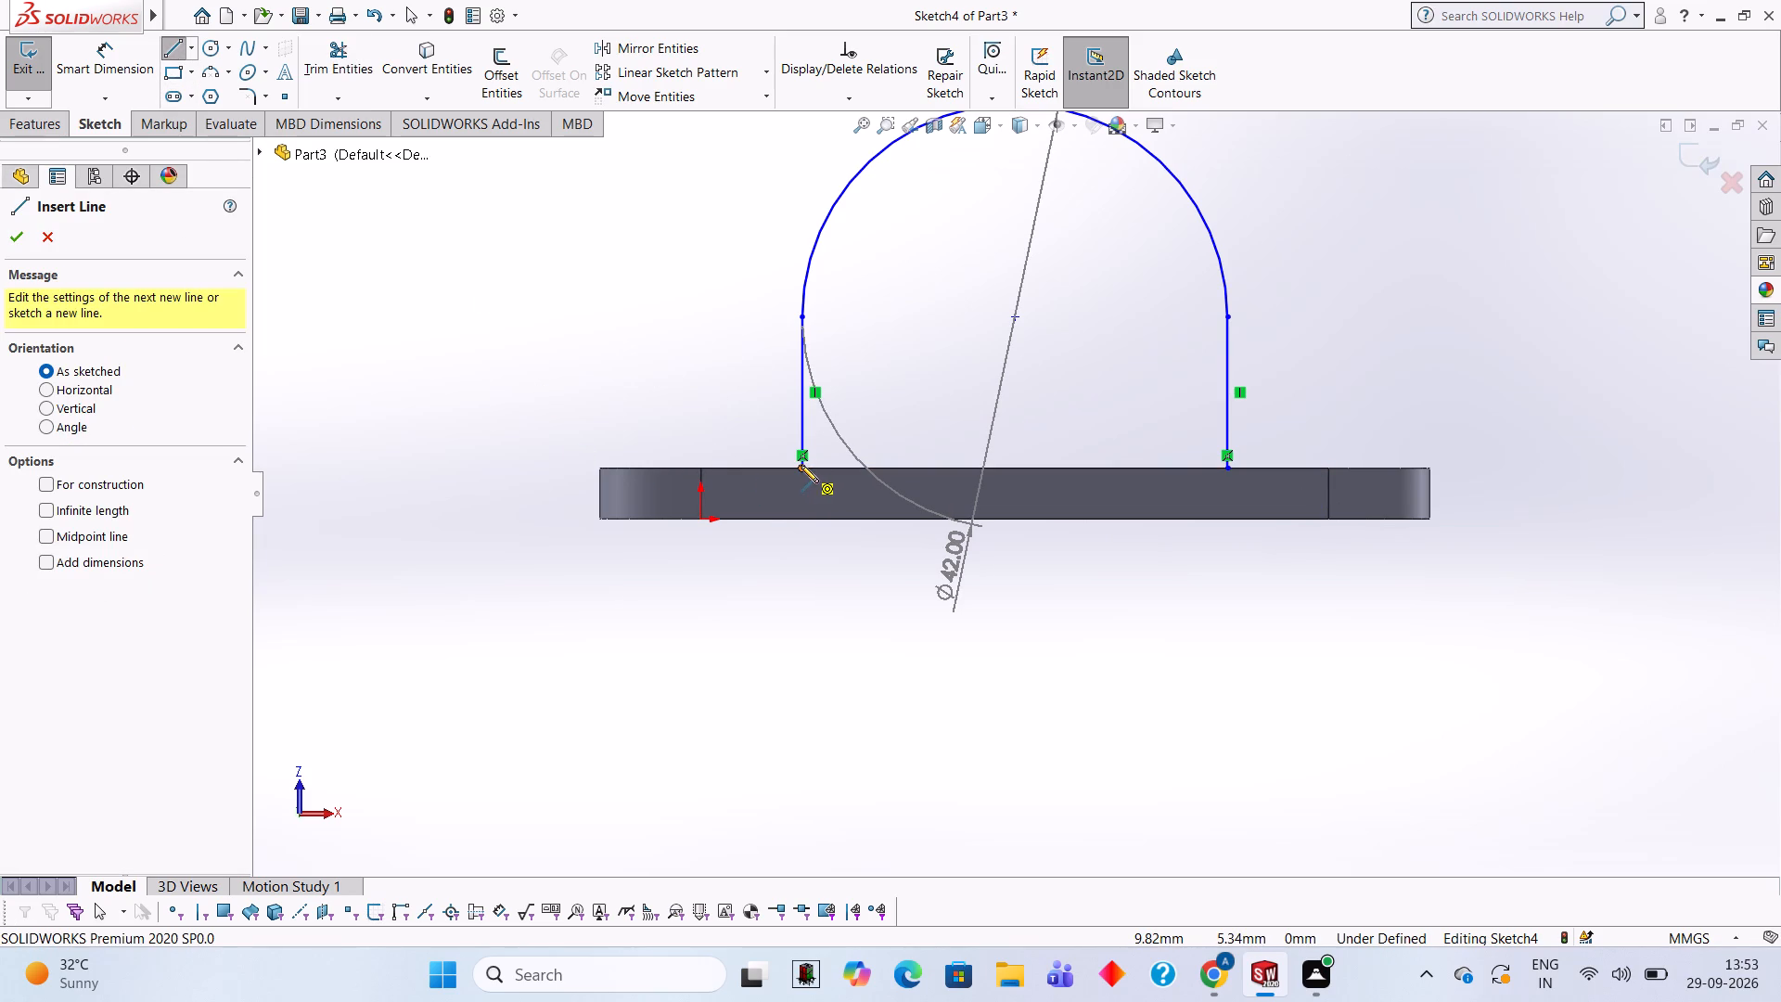
click(801, 465)
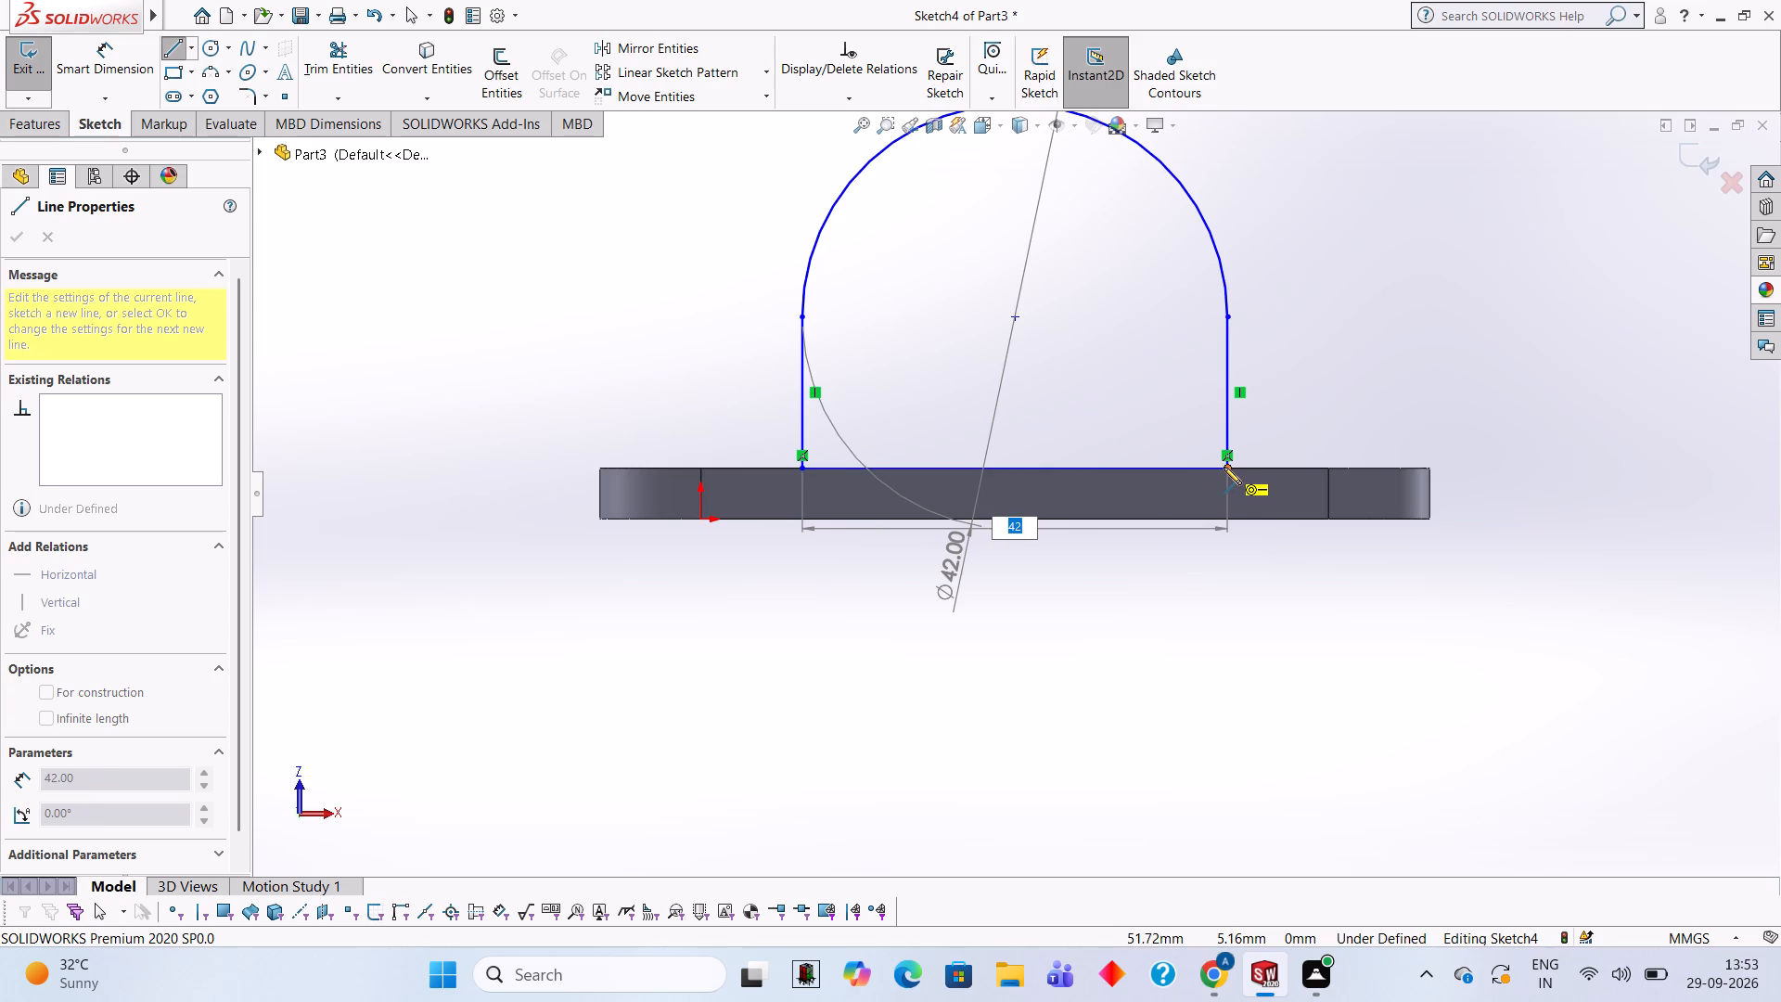
click(1224, 467)
Extrude the closed arched profile as a 20 mm blind boss in the reversed direction, merged with the plate.
middle_drag(1353, 222, 1419, 448)
click(42, 130)
click(36, 96)
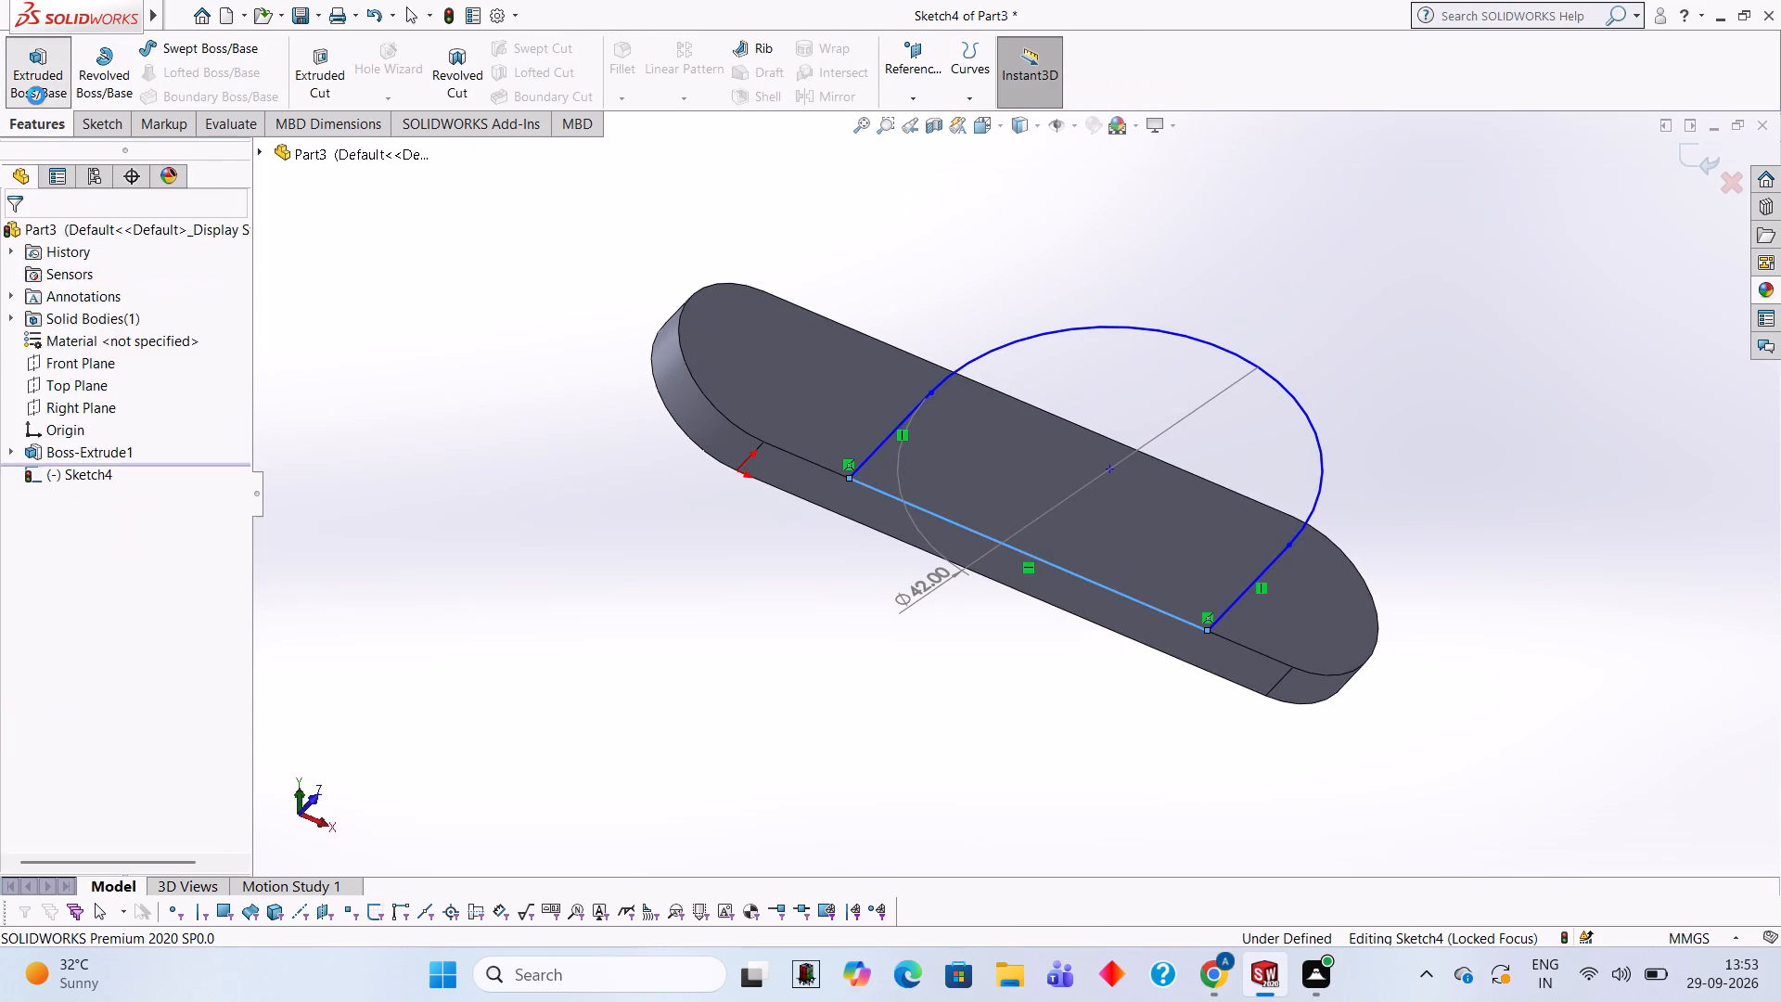
click(22, 360)
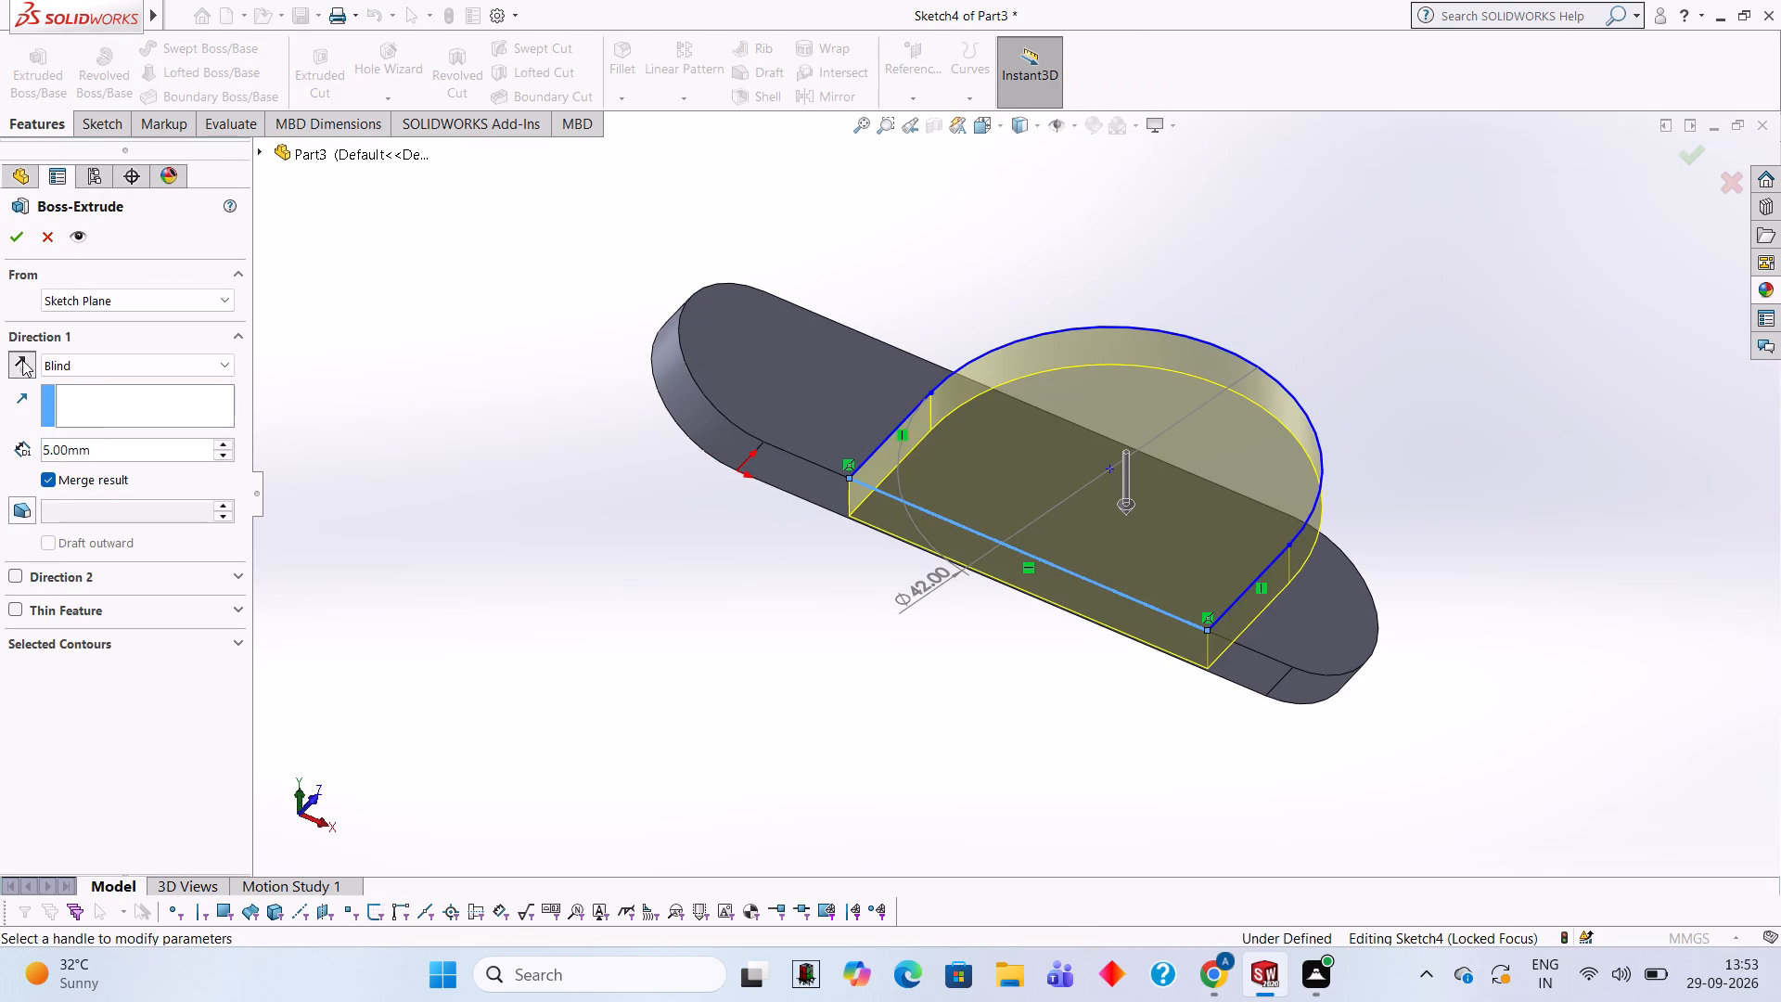
click(134, 442)
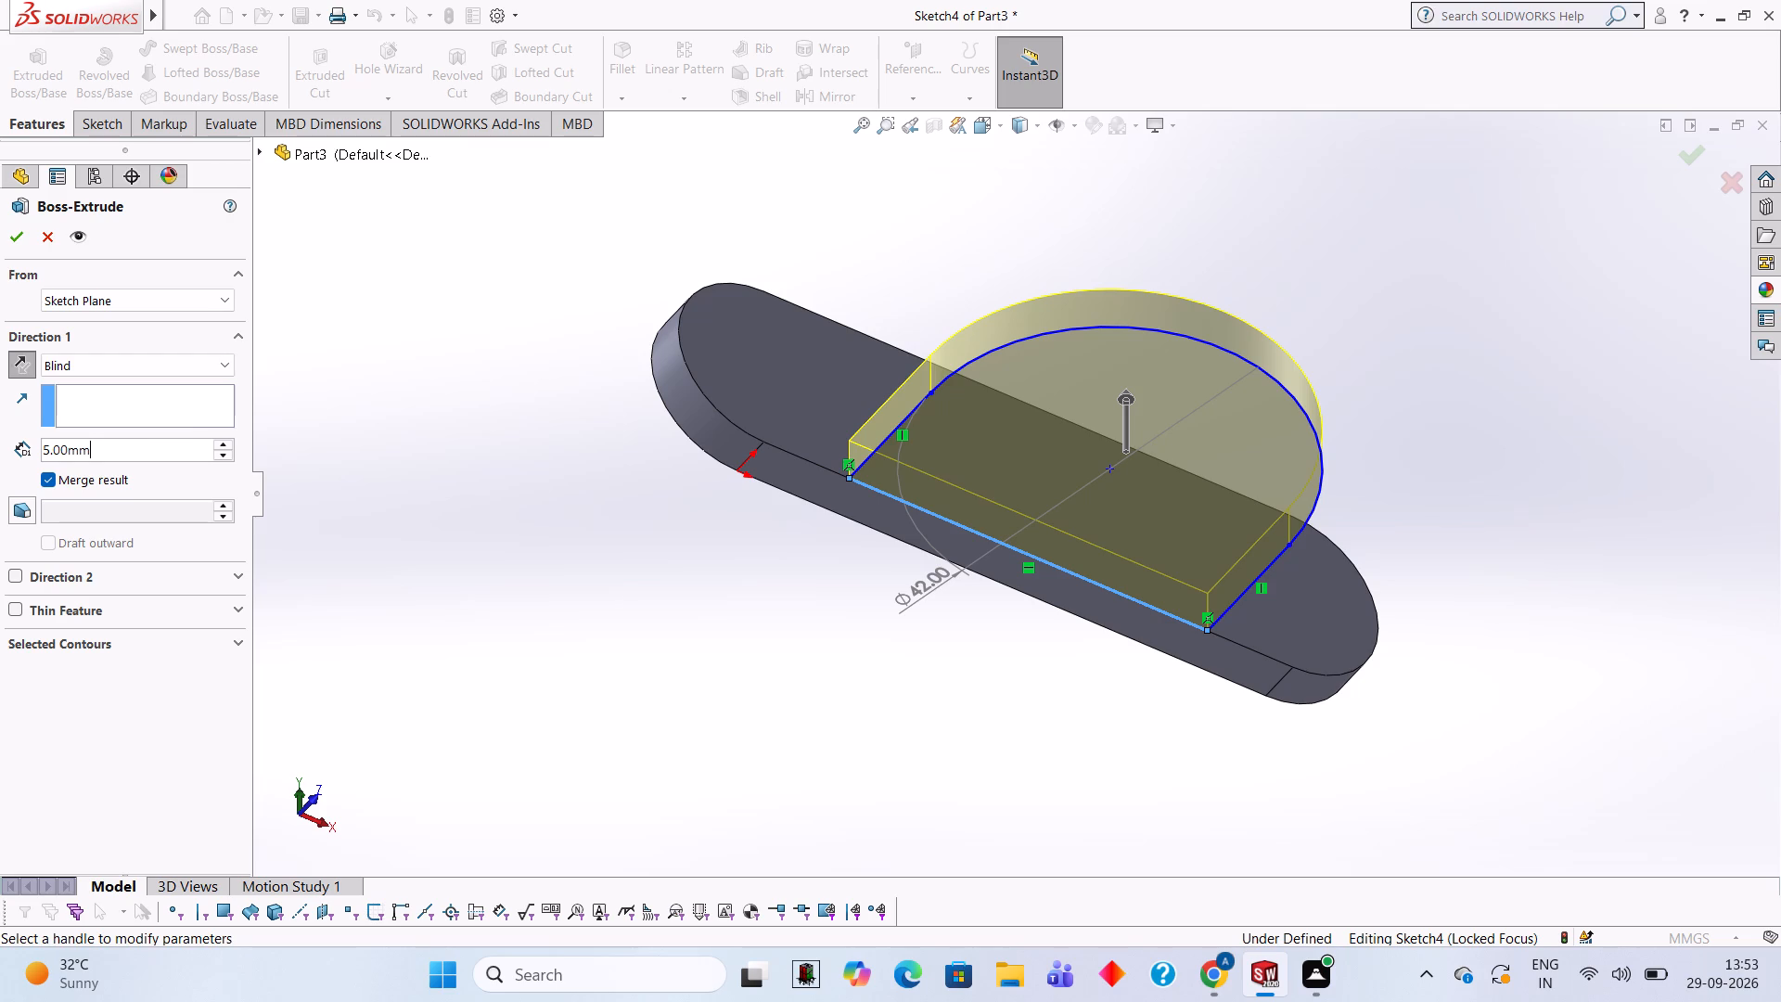
key(BackSpace)
key(BackSpace)
key(BackSpace)
key(BackSpace)
key(BackSpace)
key(BackSpace)
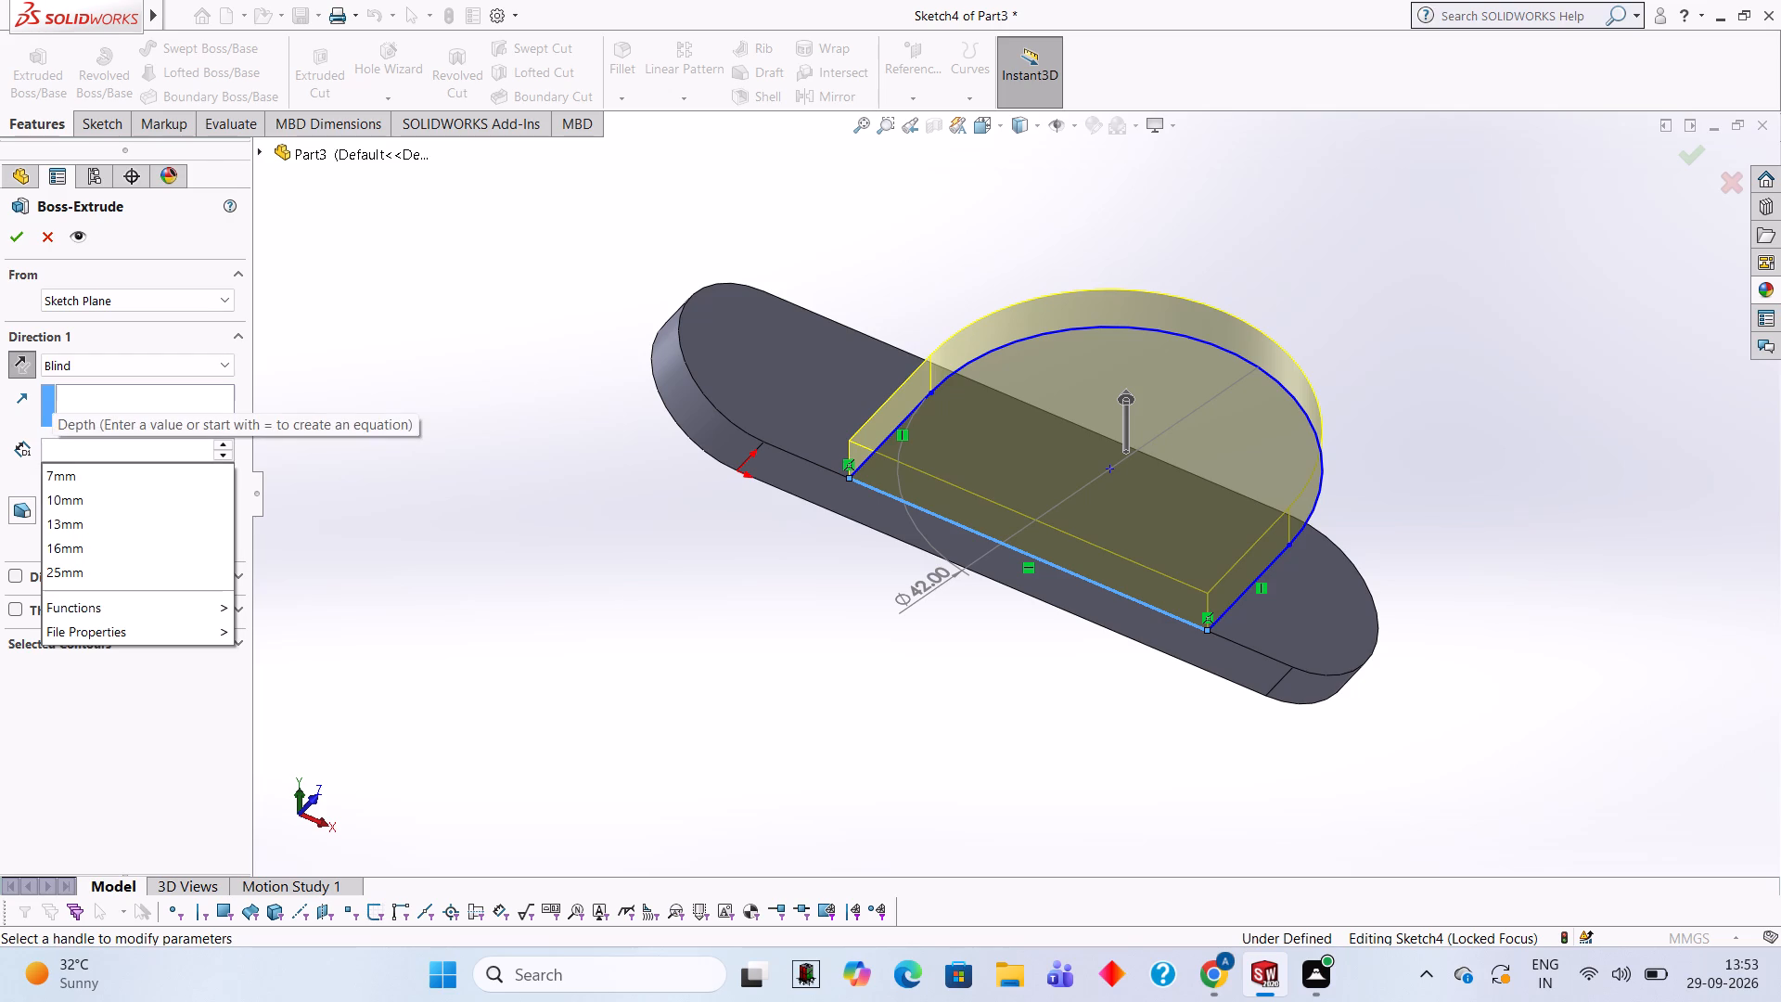
text(20)
key(Return)
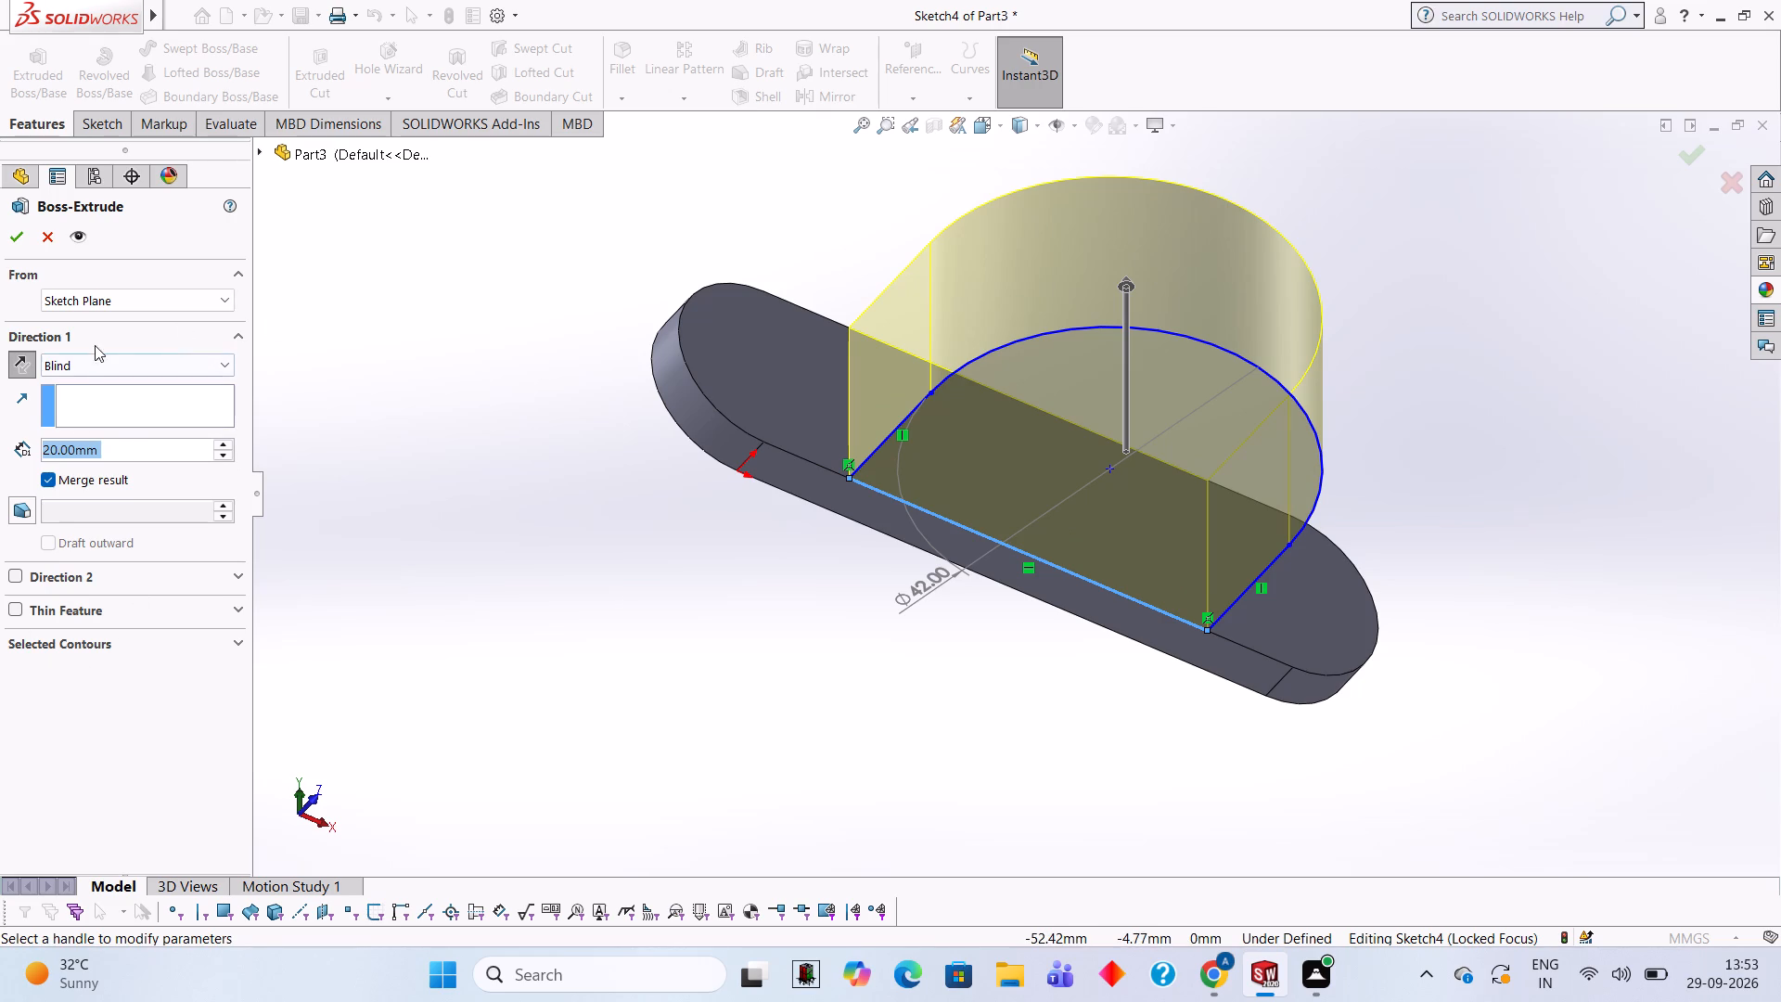
click(6, 246)
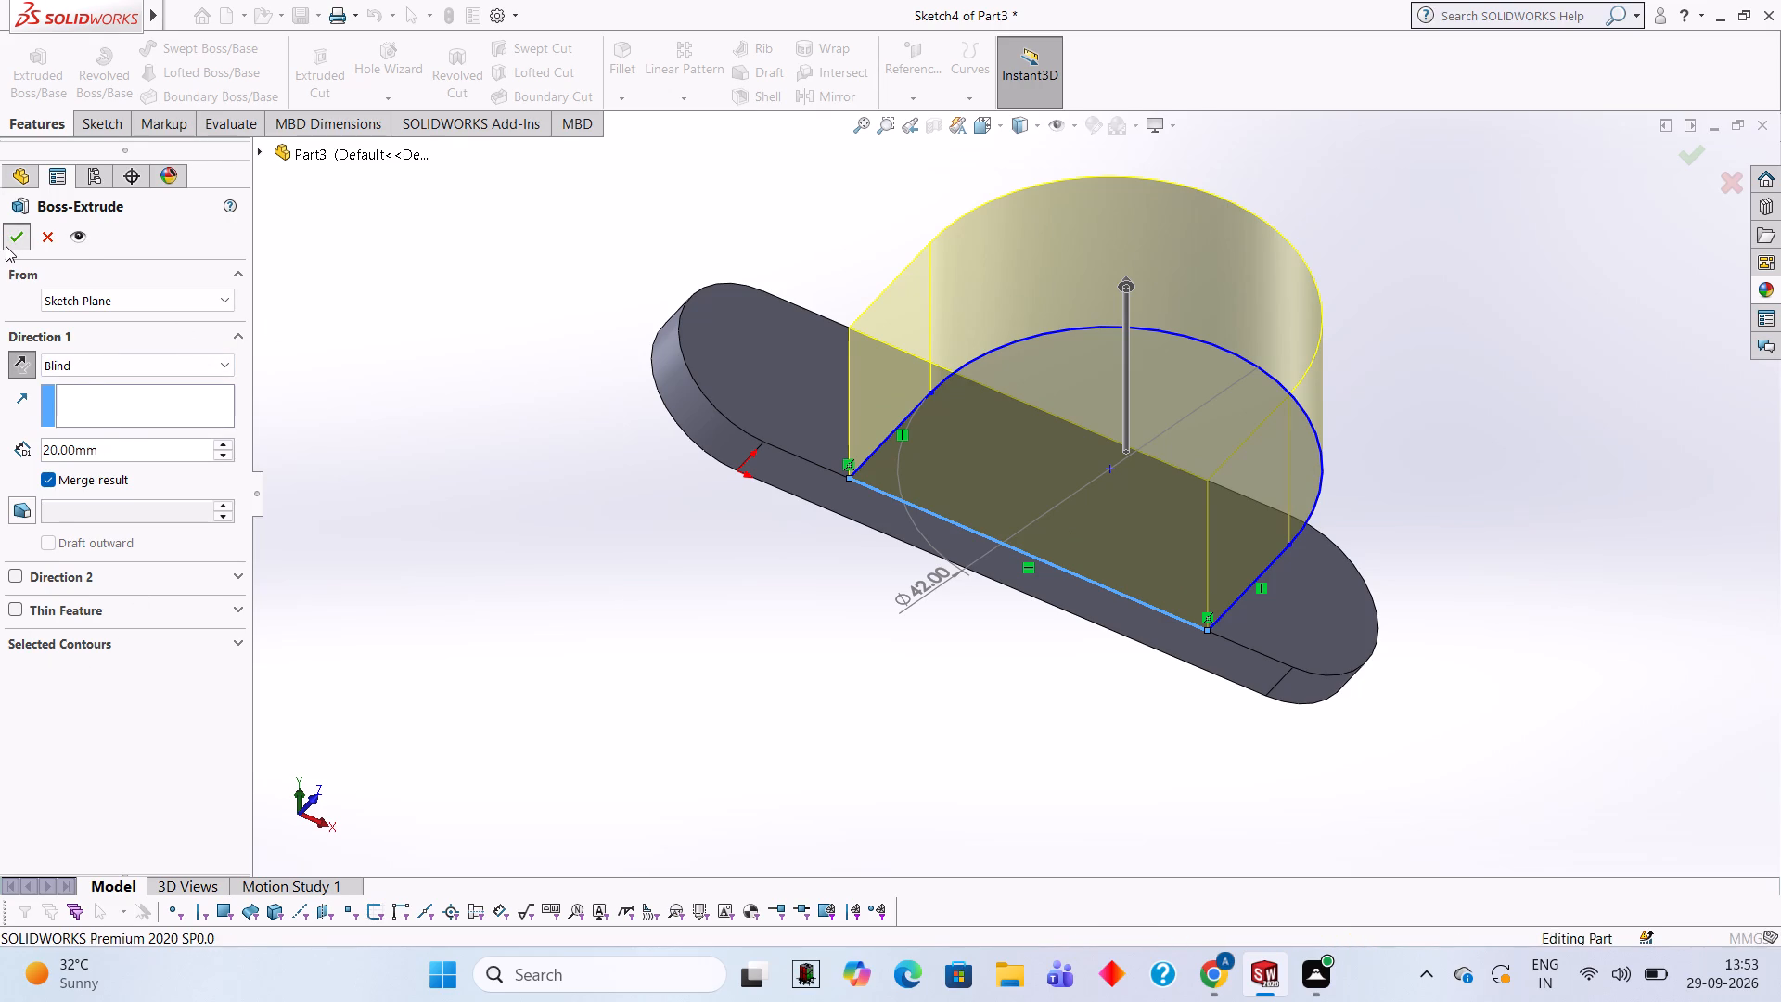
click(378, 325)
Start a new sketch on the flat front face shared by the plate and arched boss, viewed normal to it.
middle_drag(670, 520, 606, 537)
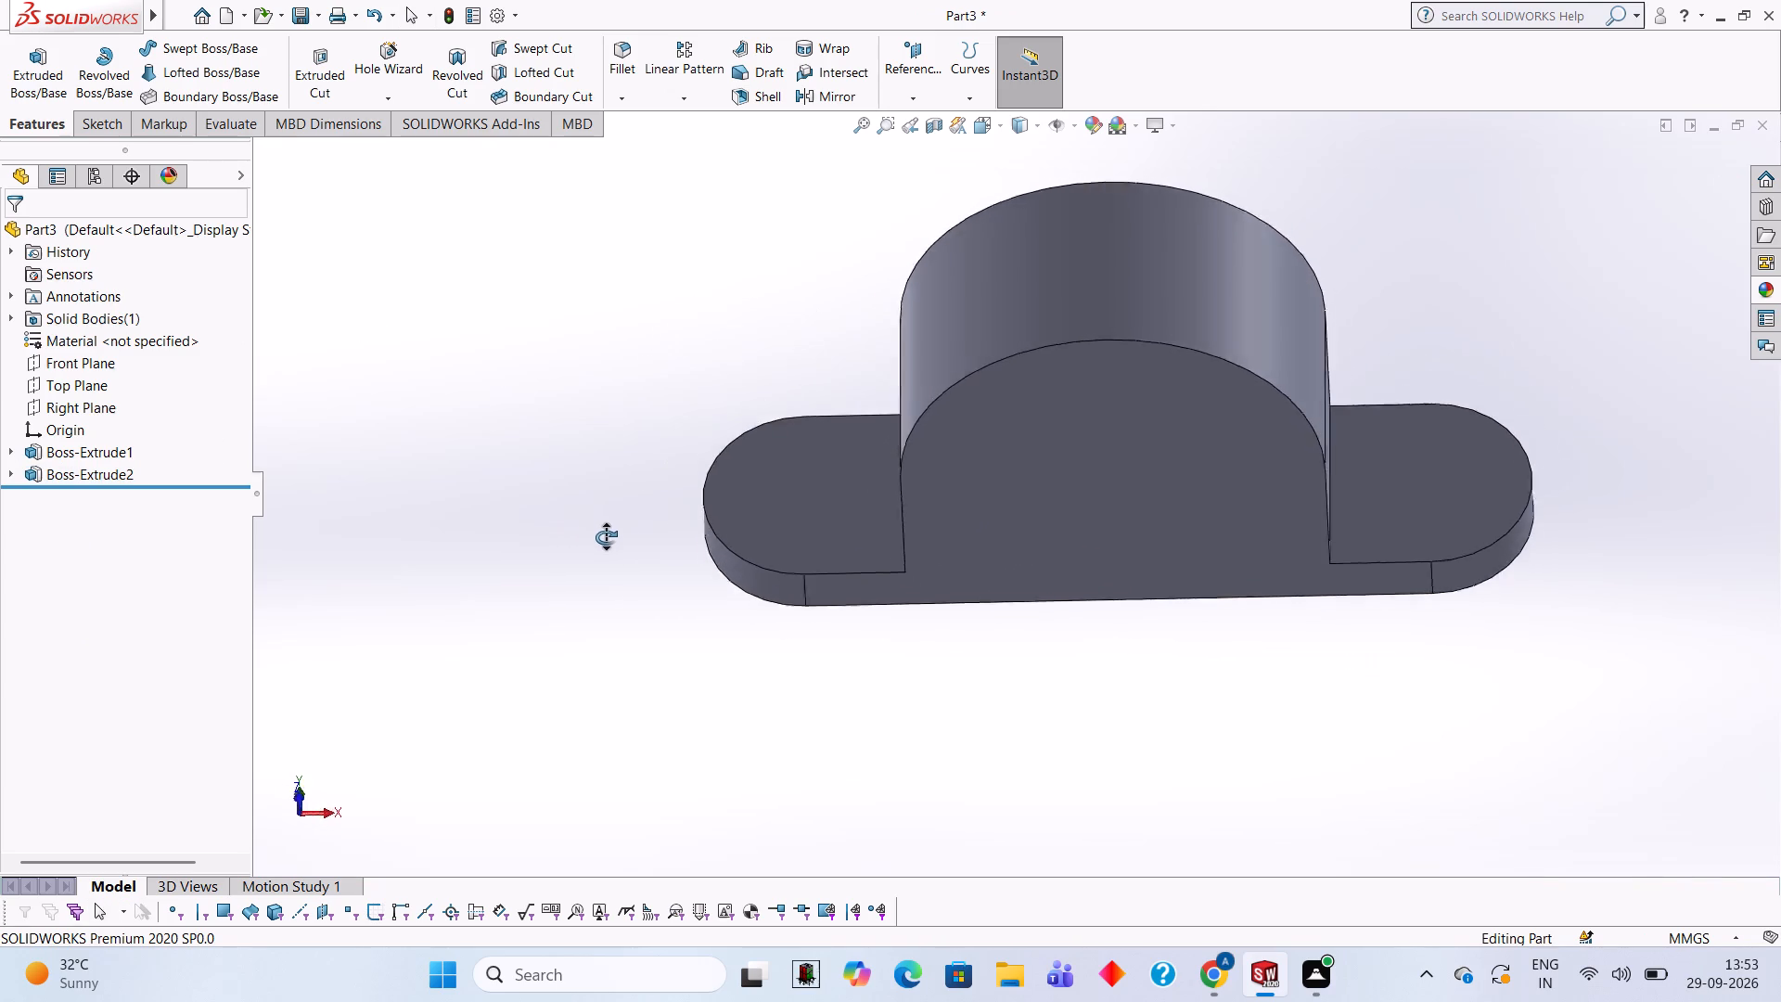
middle_drag(606, 537, 647, 571)
middle_drag(642, 433, 553, 507)
middle_drag(566, 619, 546, 511)
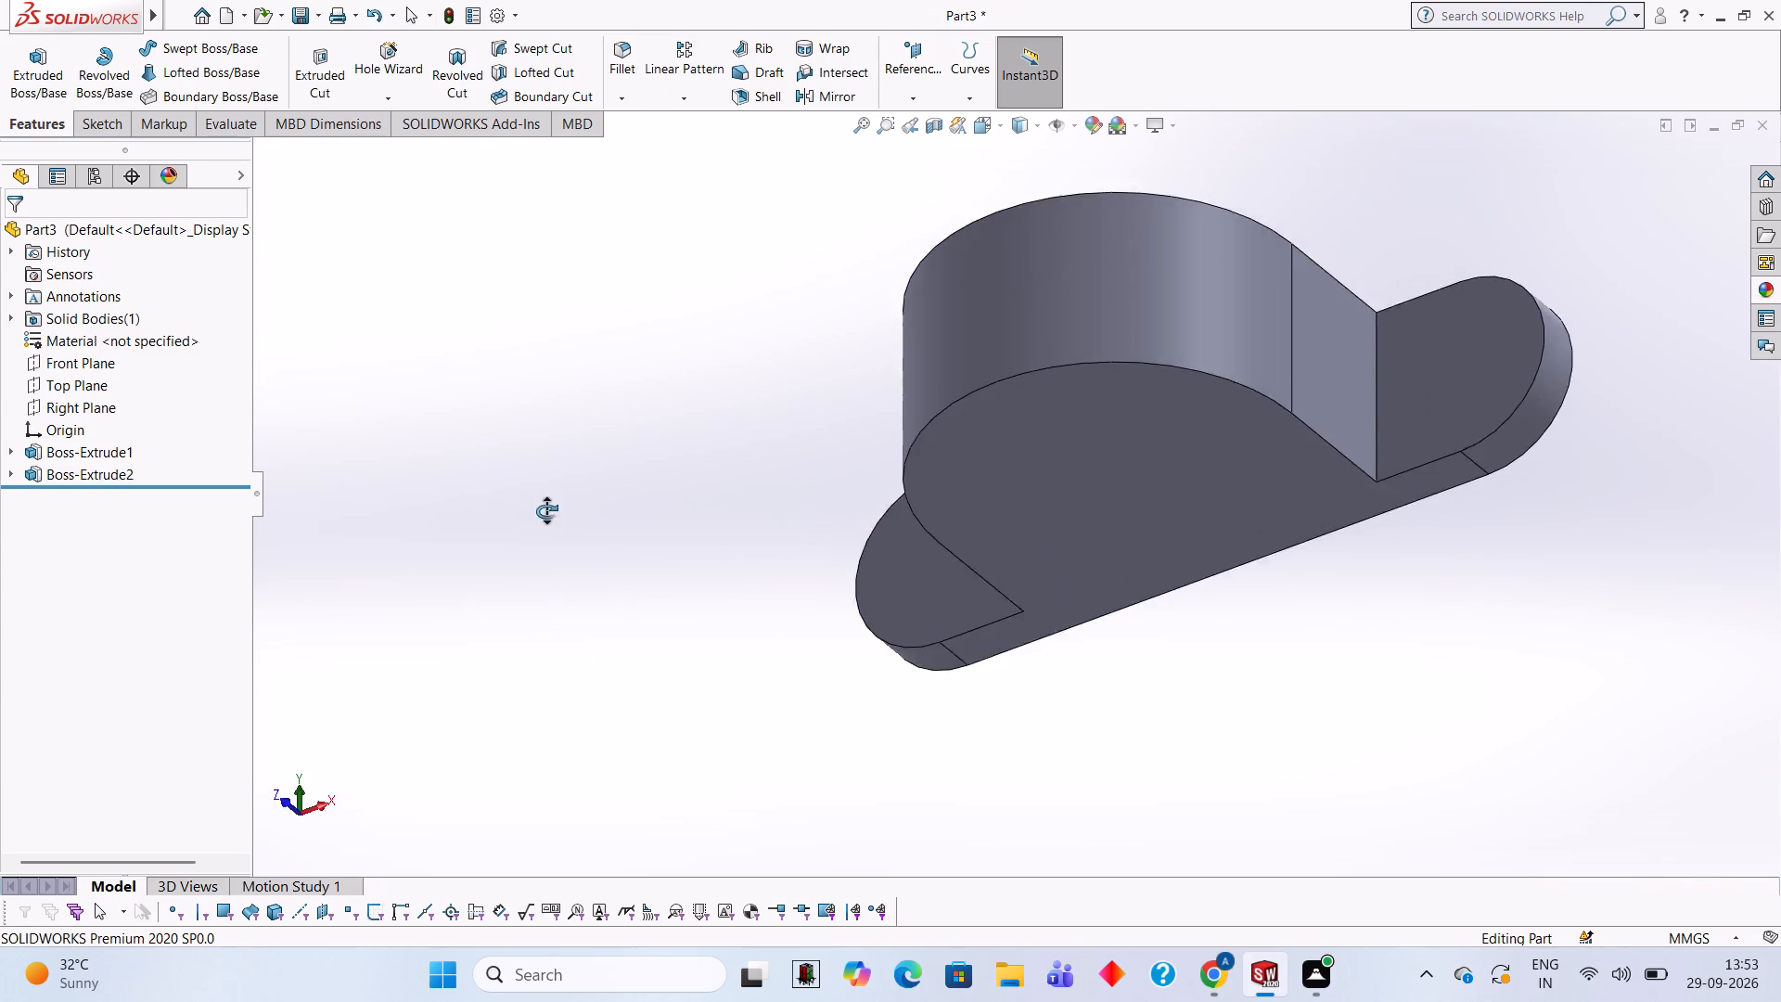
middle_drag(546, 511, 577, 441)
click(1064, 450)
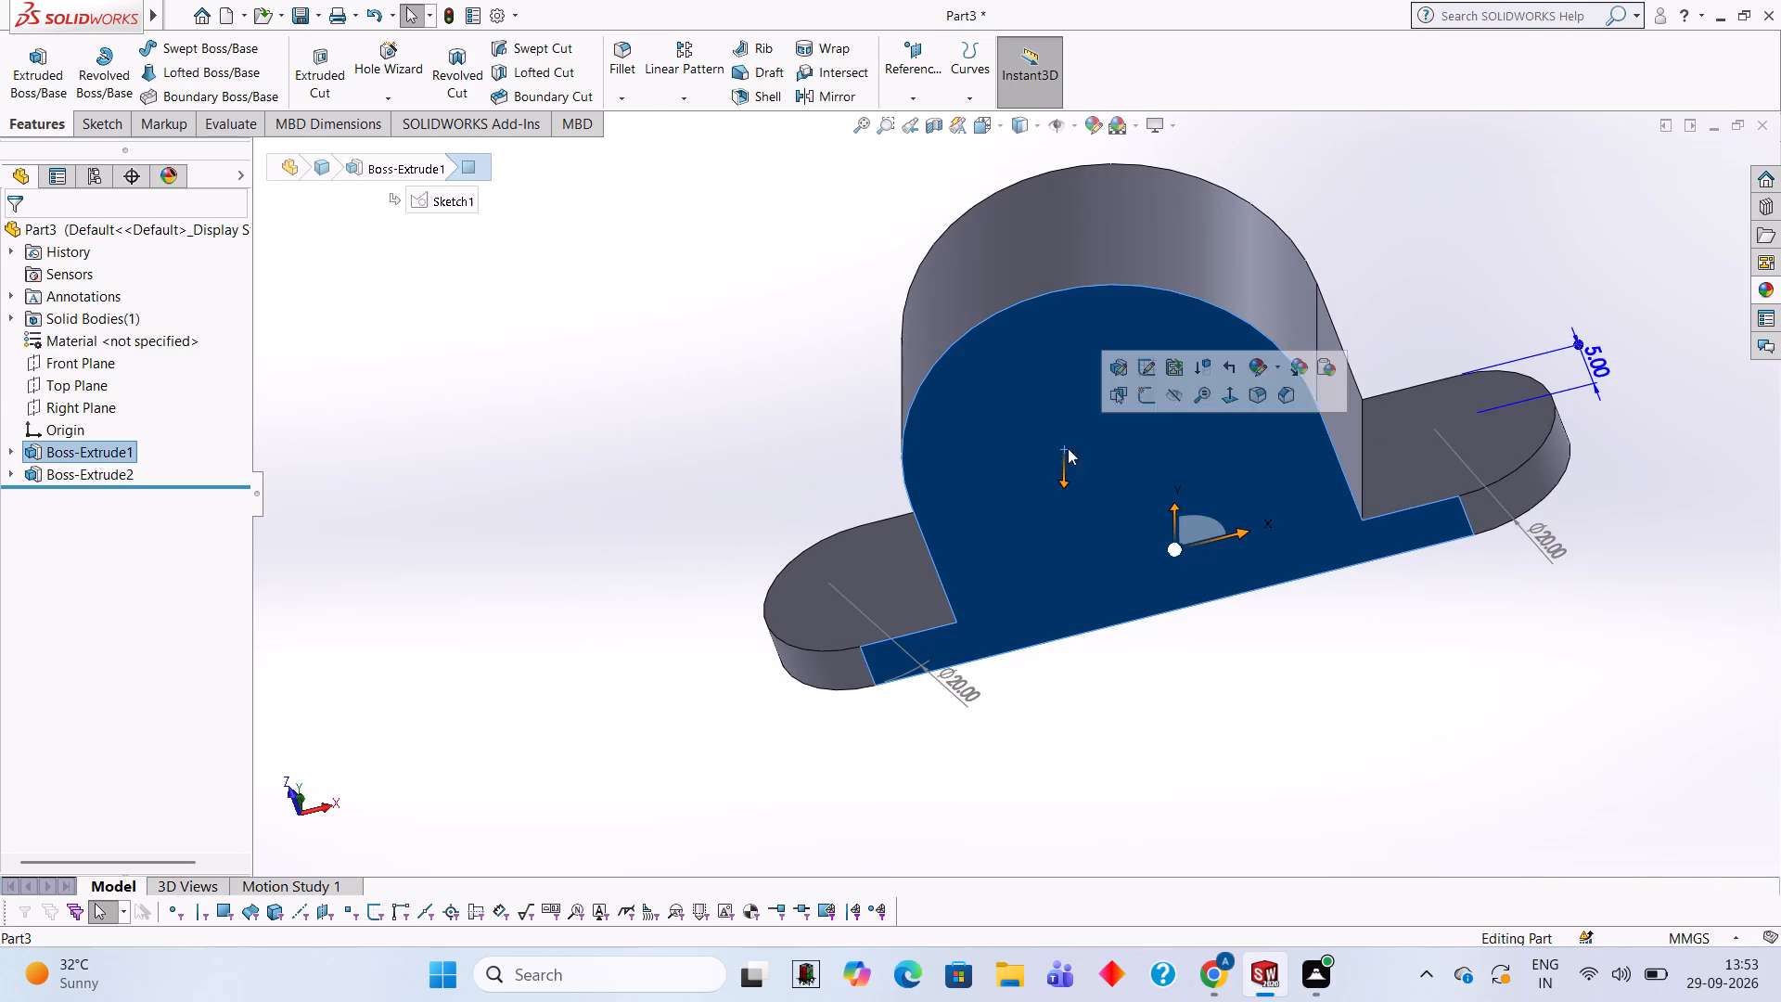
click(1142, 401)
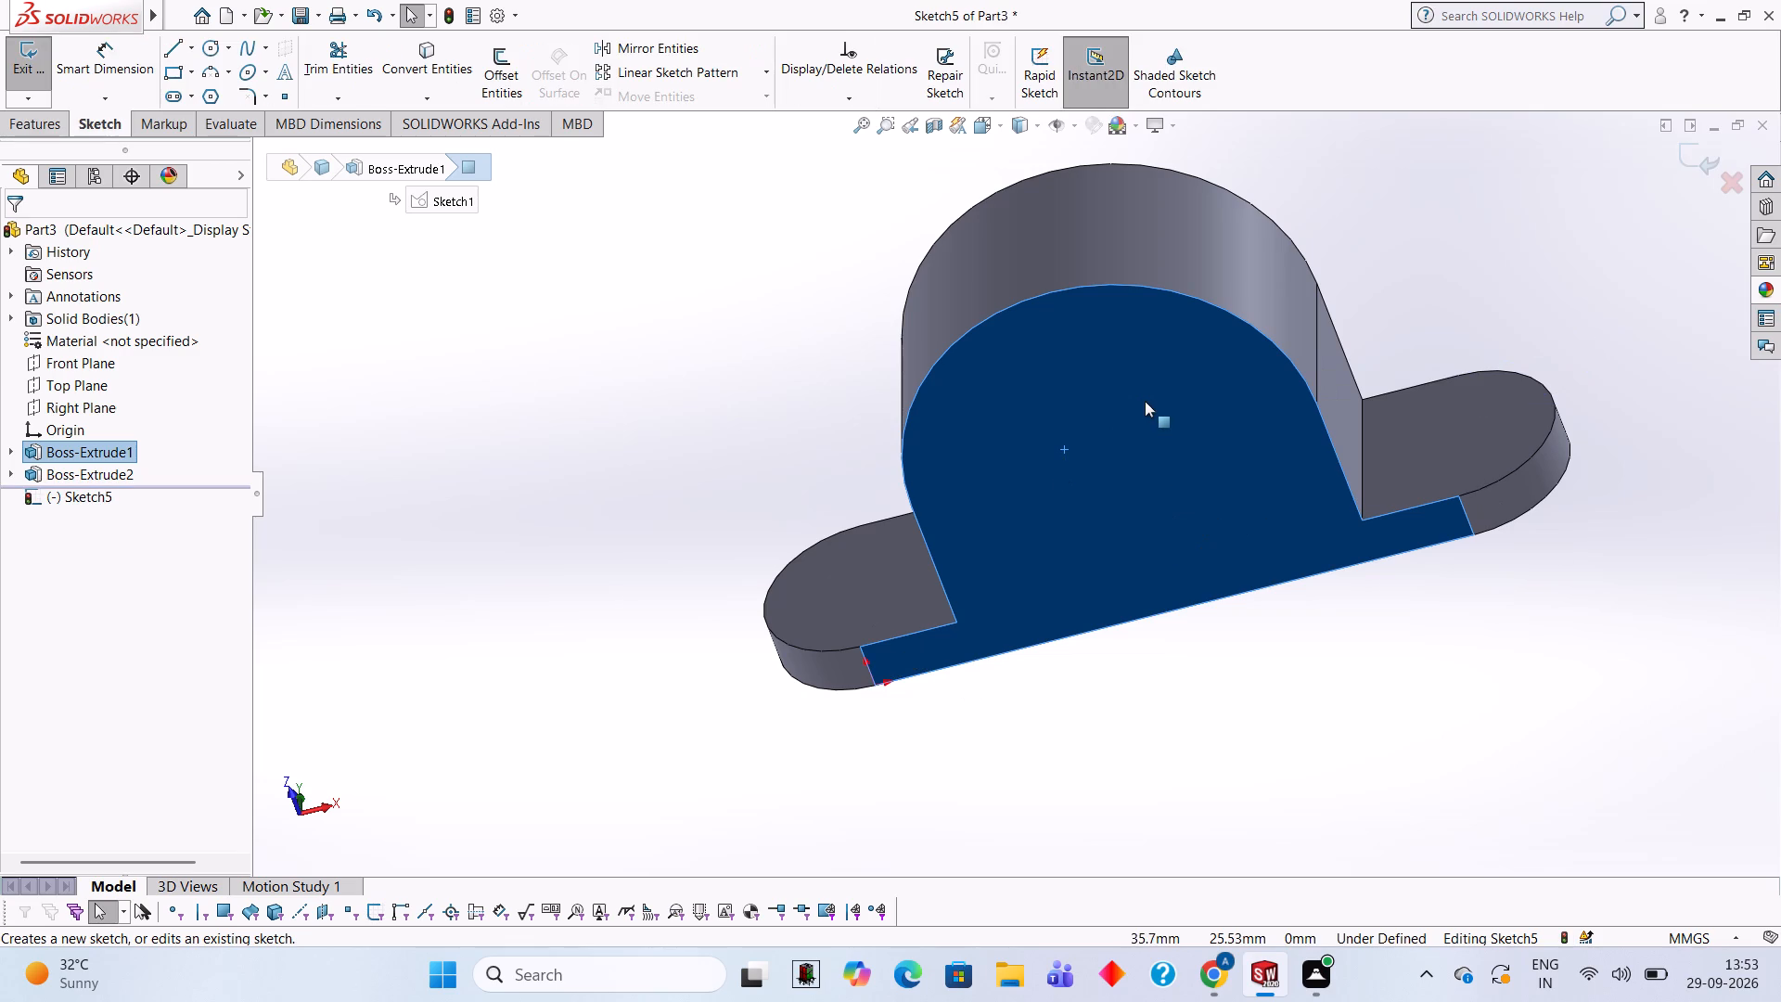
key(ctrl+8)
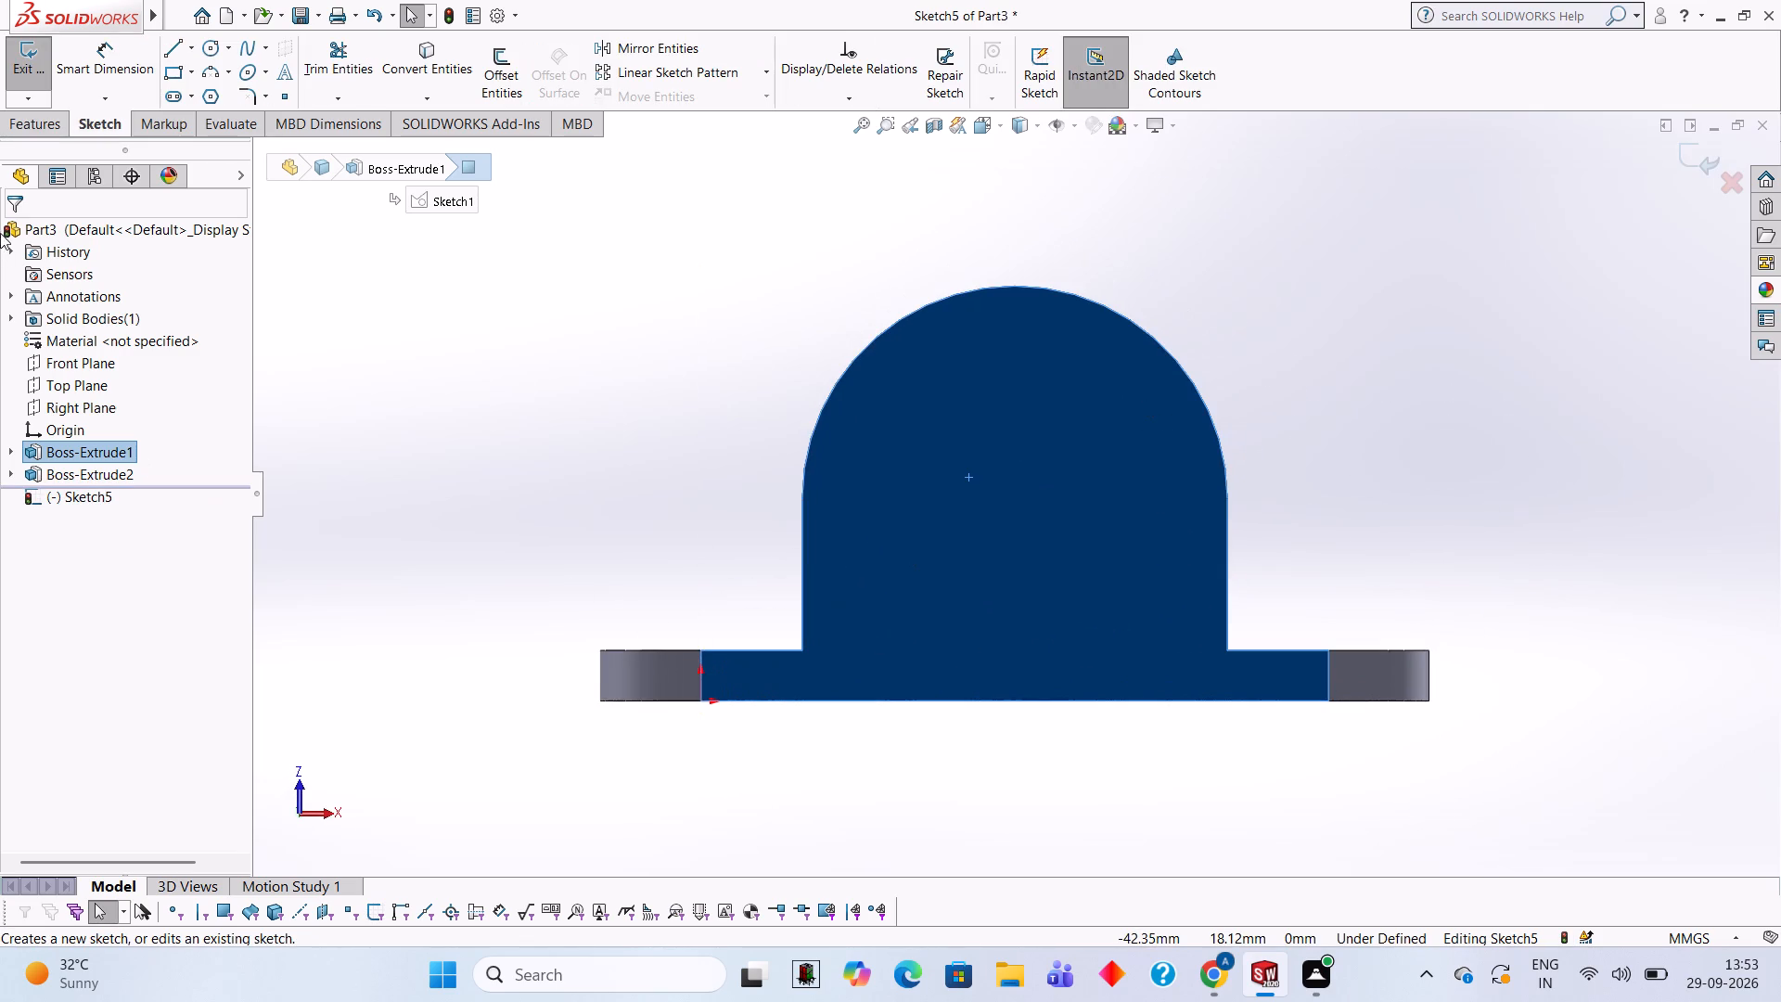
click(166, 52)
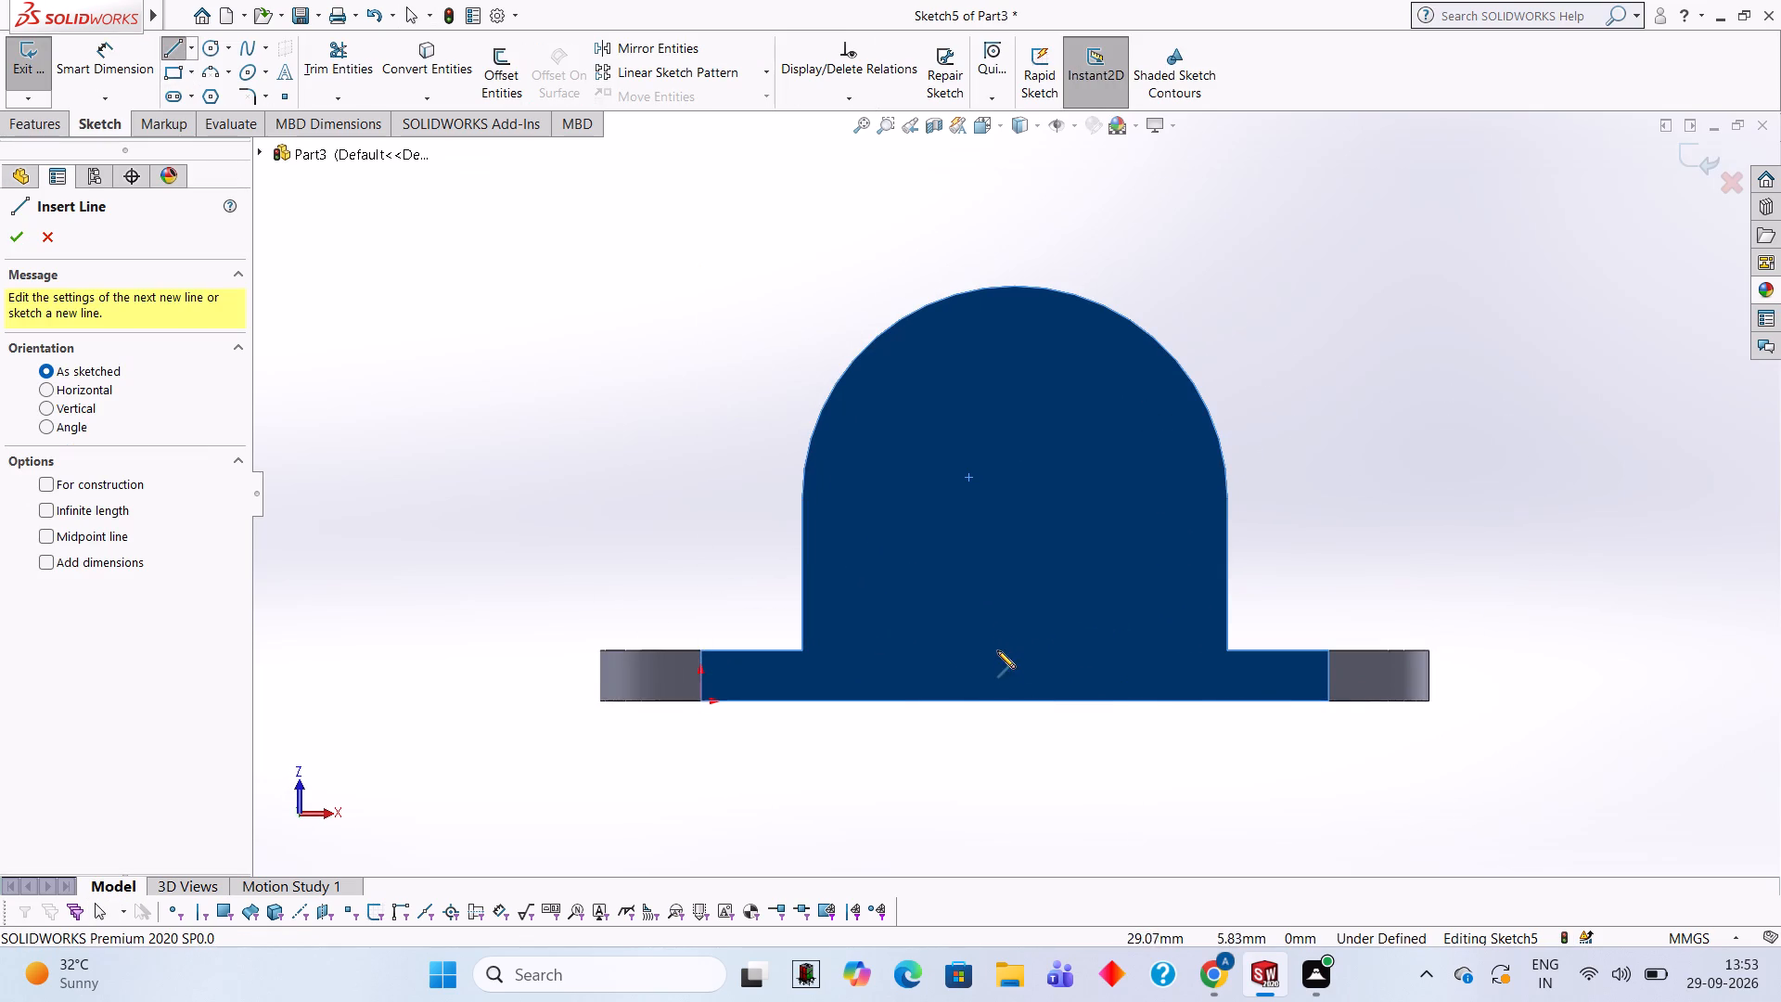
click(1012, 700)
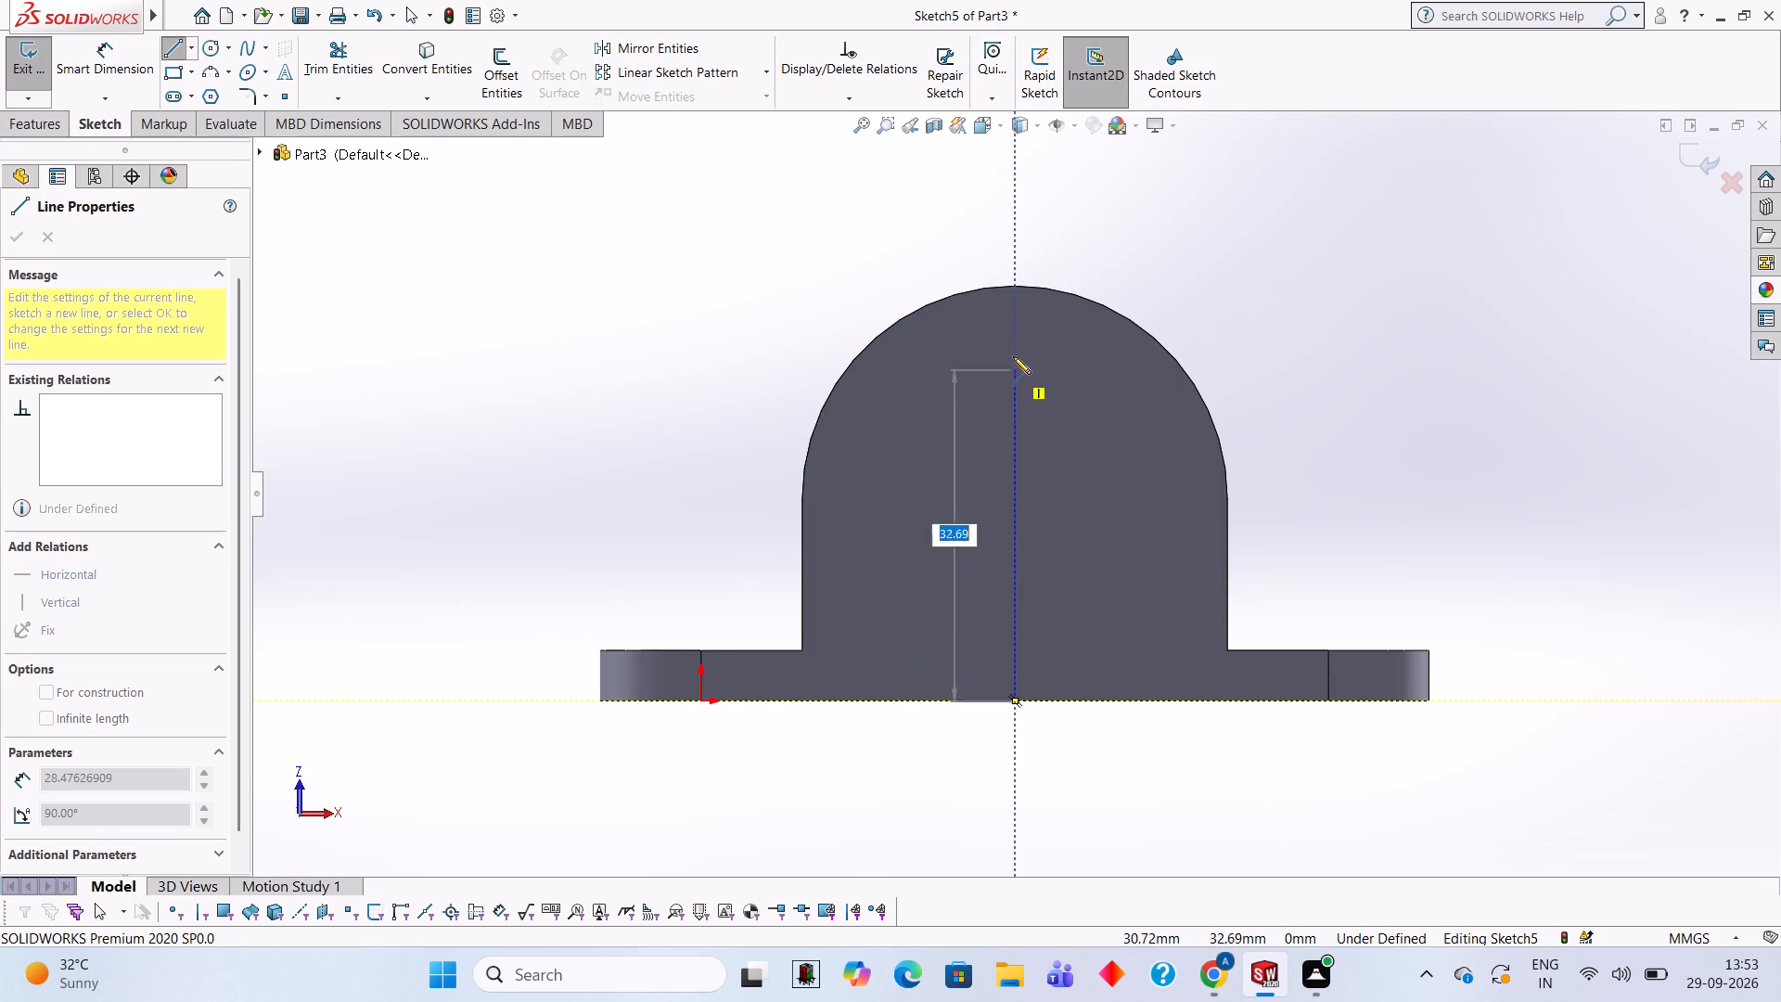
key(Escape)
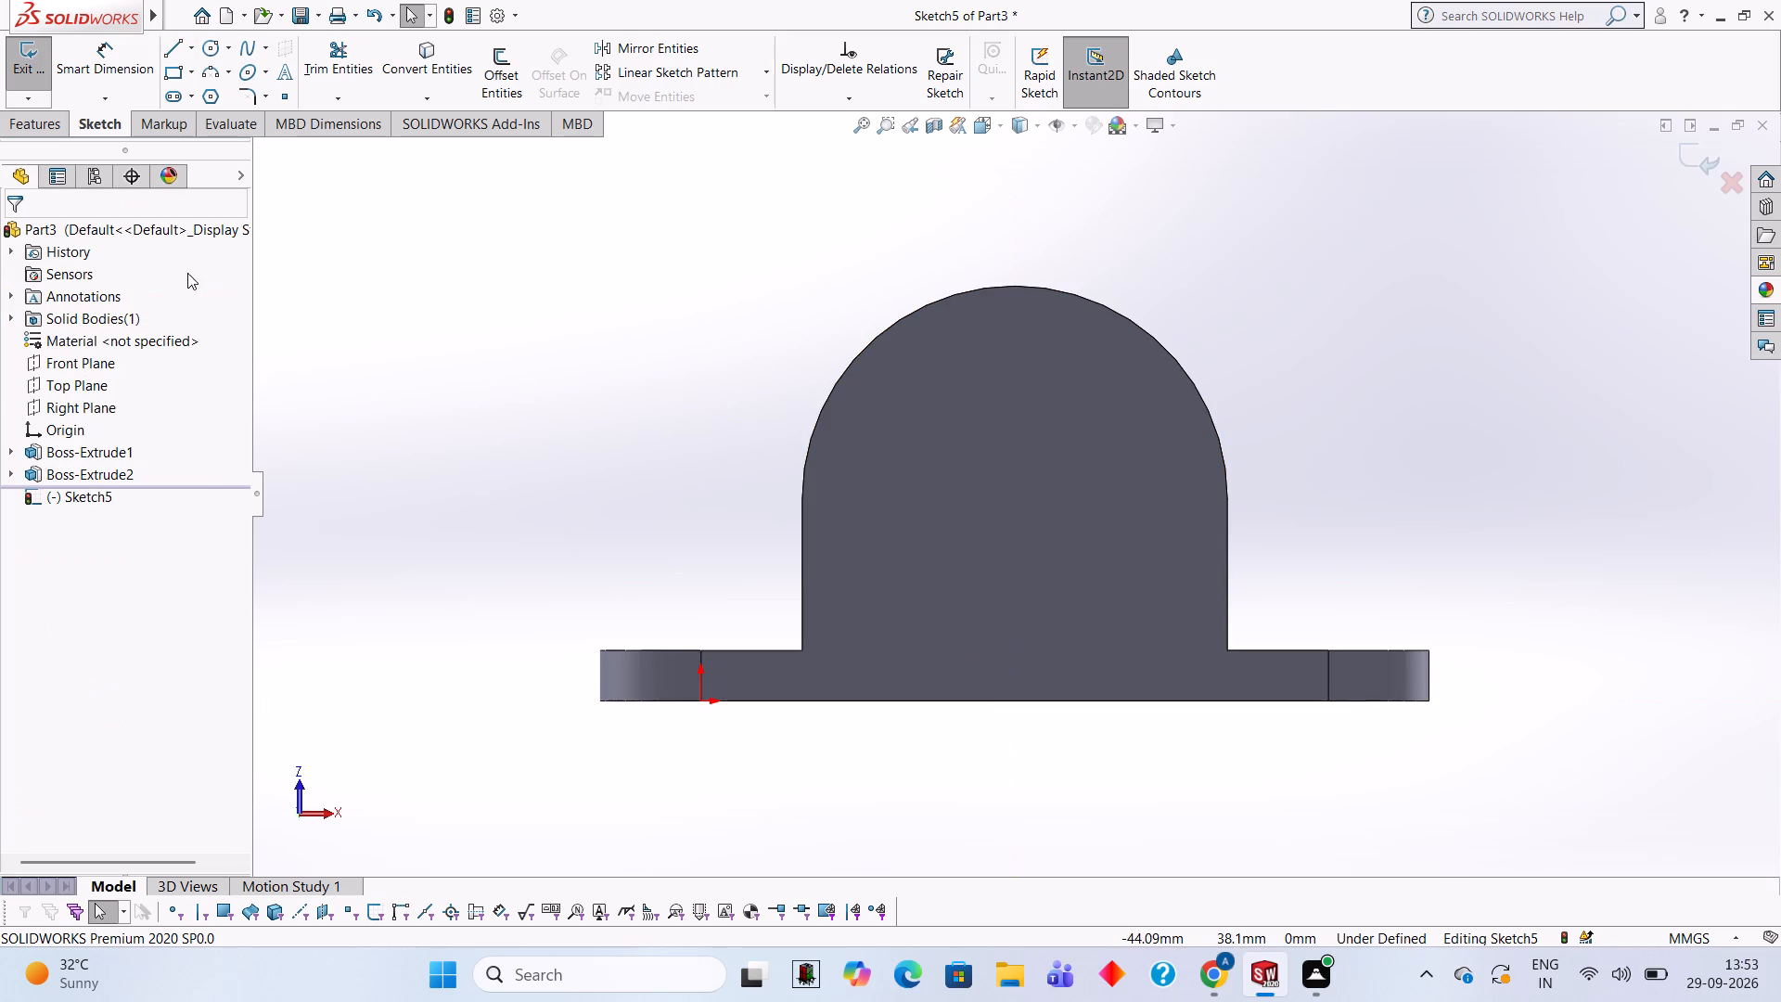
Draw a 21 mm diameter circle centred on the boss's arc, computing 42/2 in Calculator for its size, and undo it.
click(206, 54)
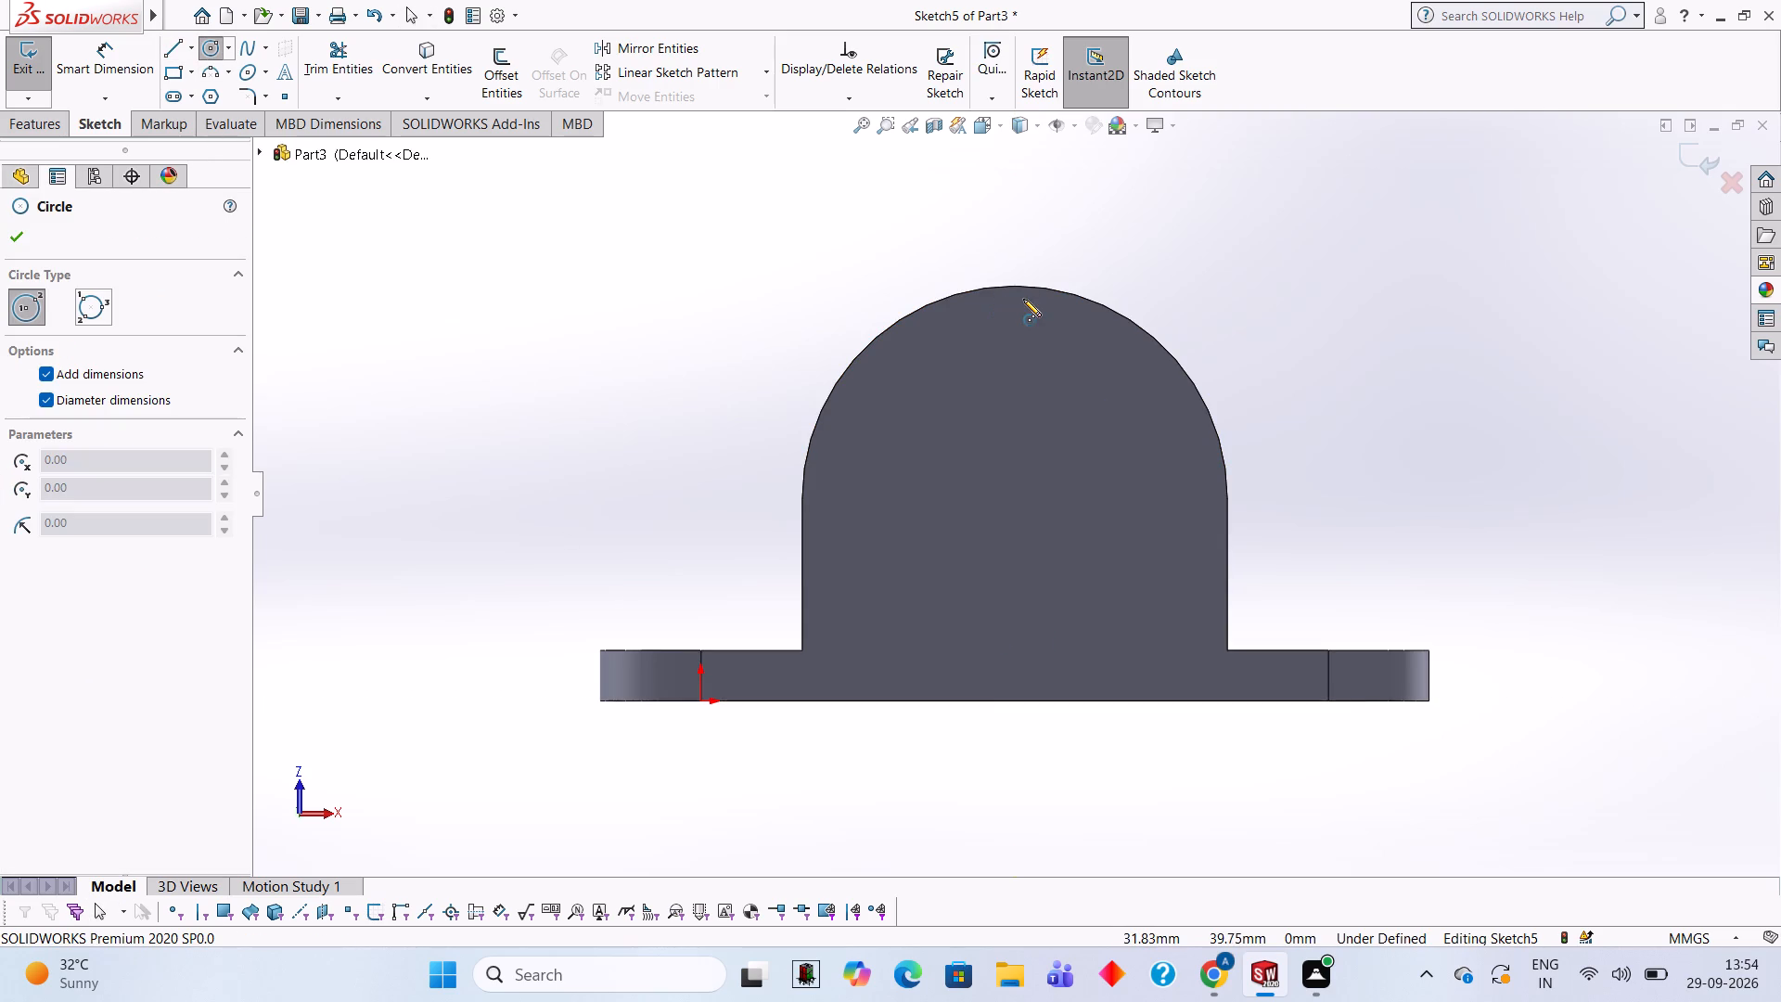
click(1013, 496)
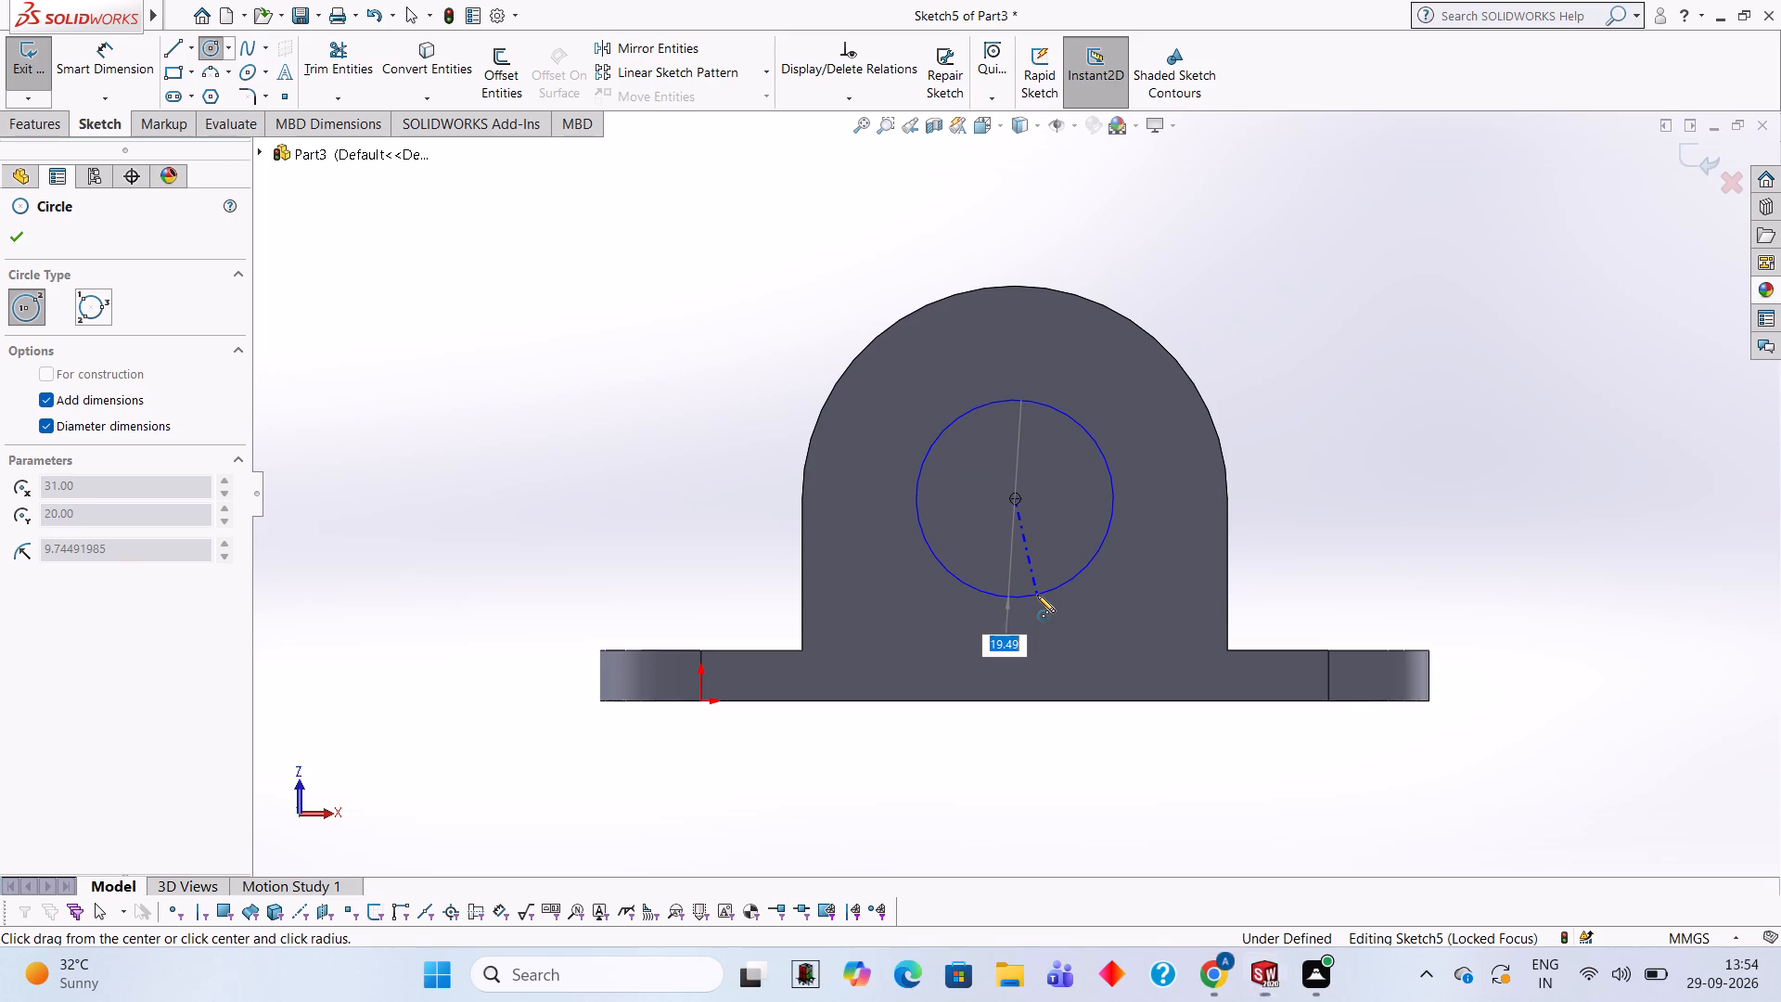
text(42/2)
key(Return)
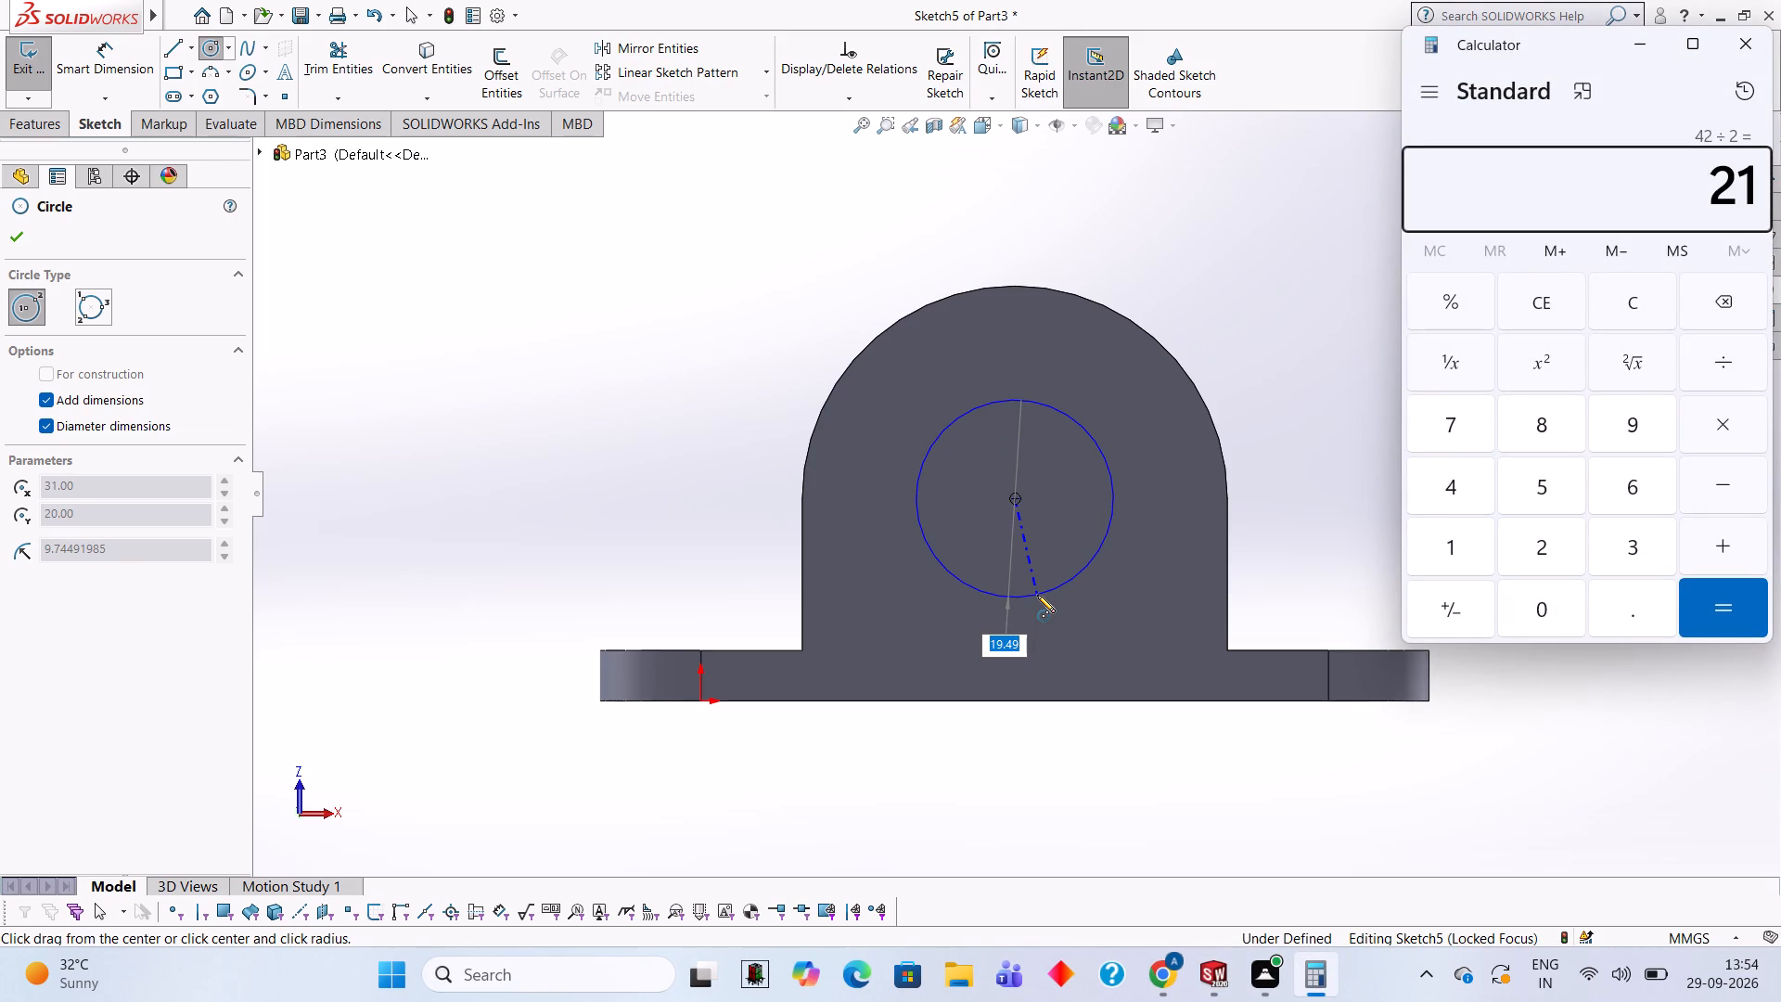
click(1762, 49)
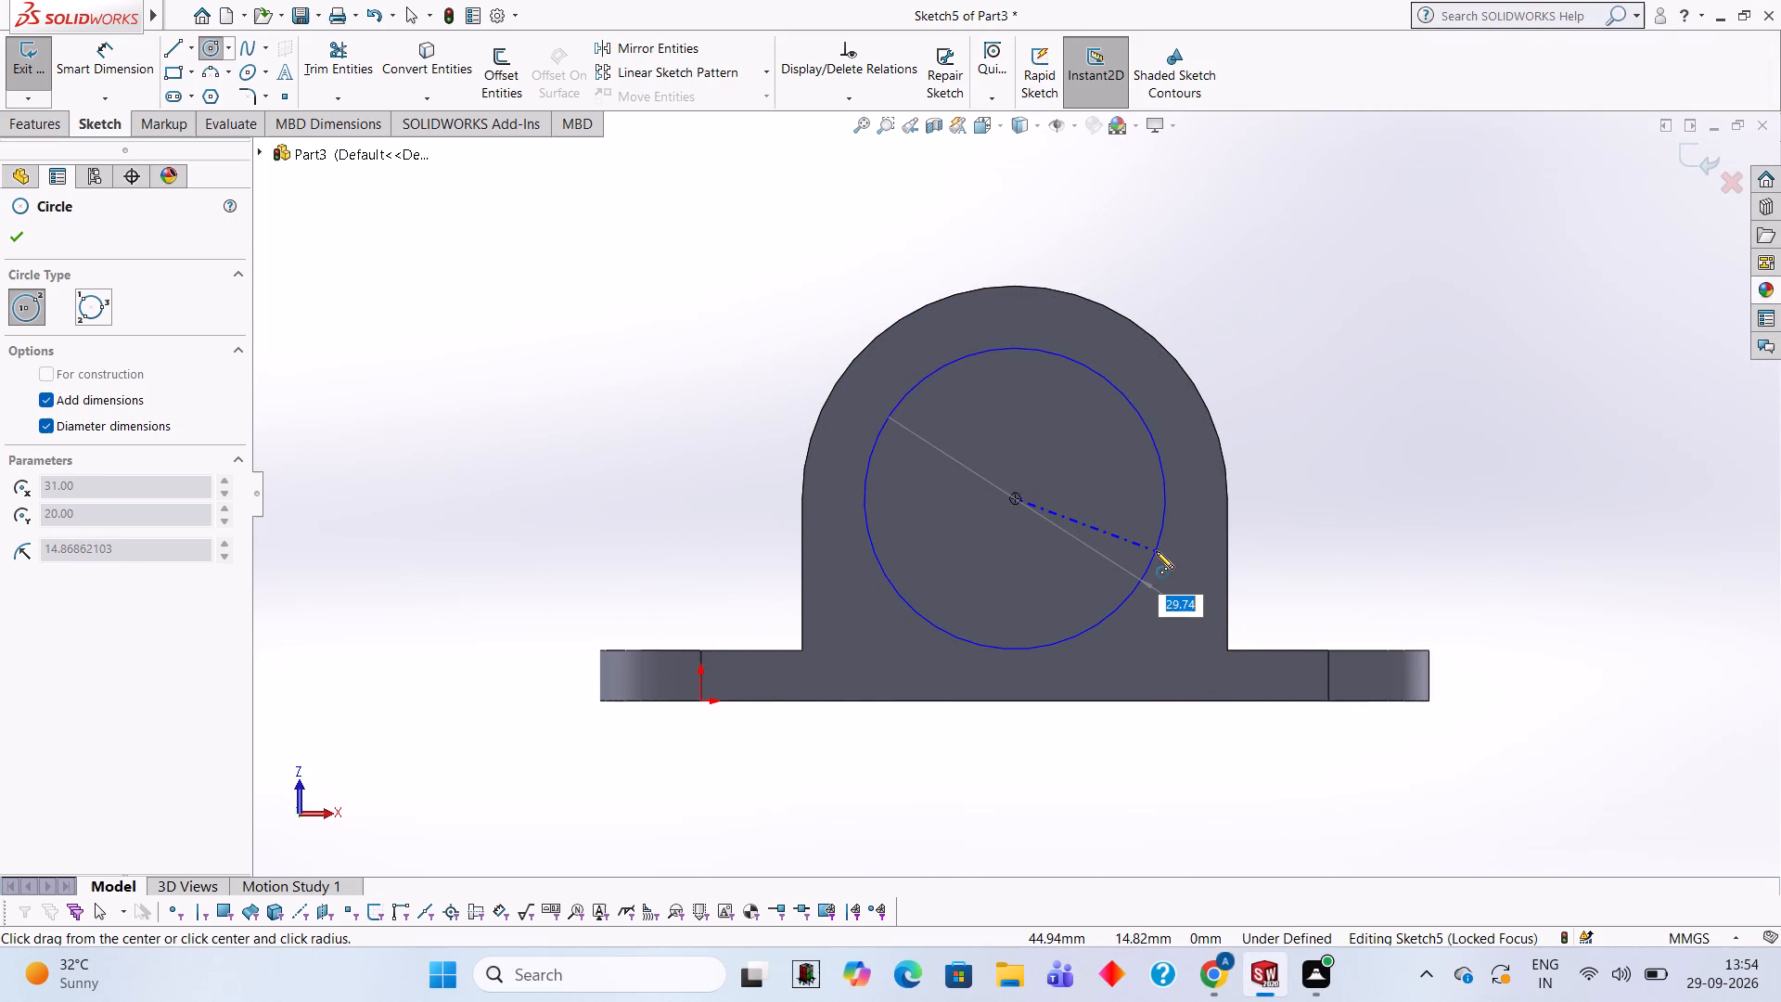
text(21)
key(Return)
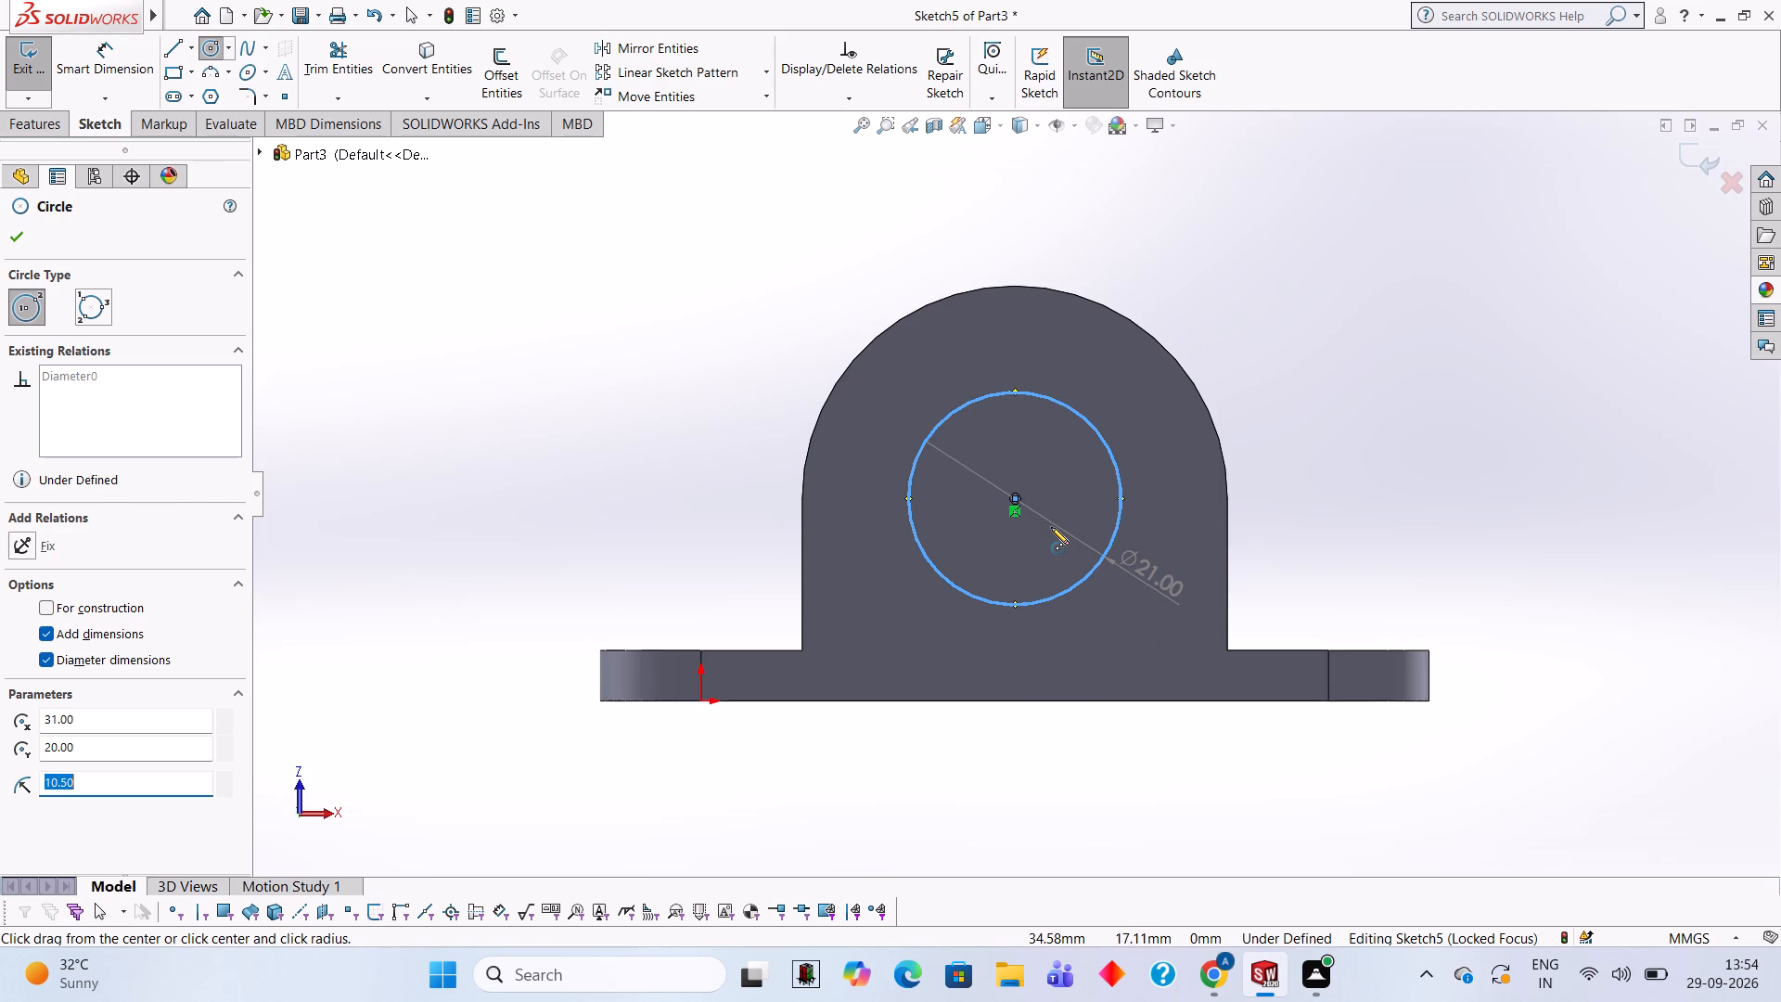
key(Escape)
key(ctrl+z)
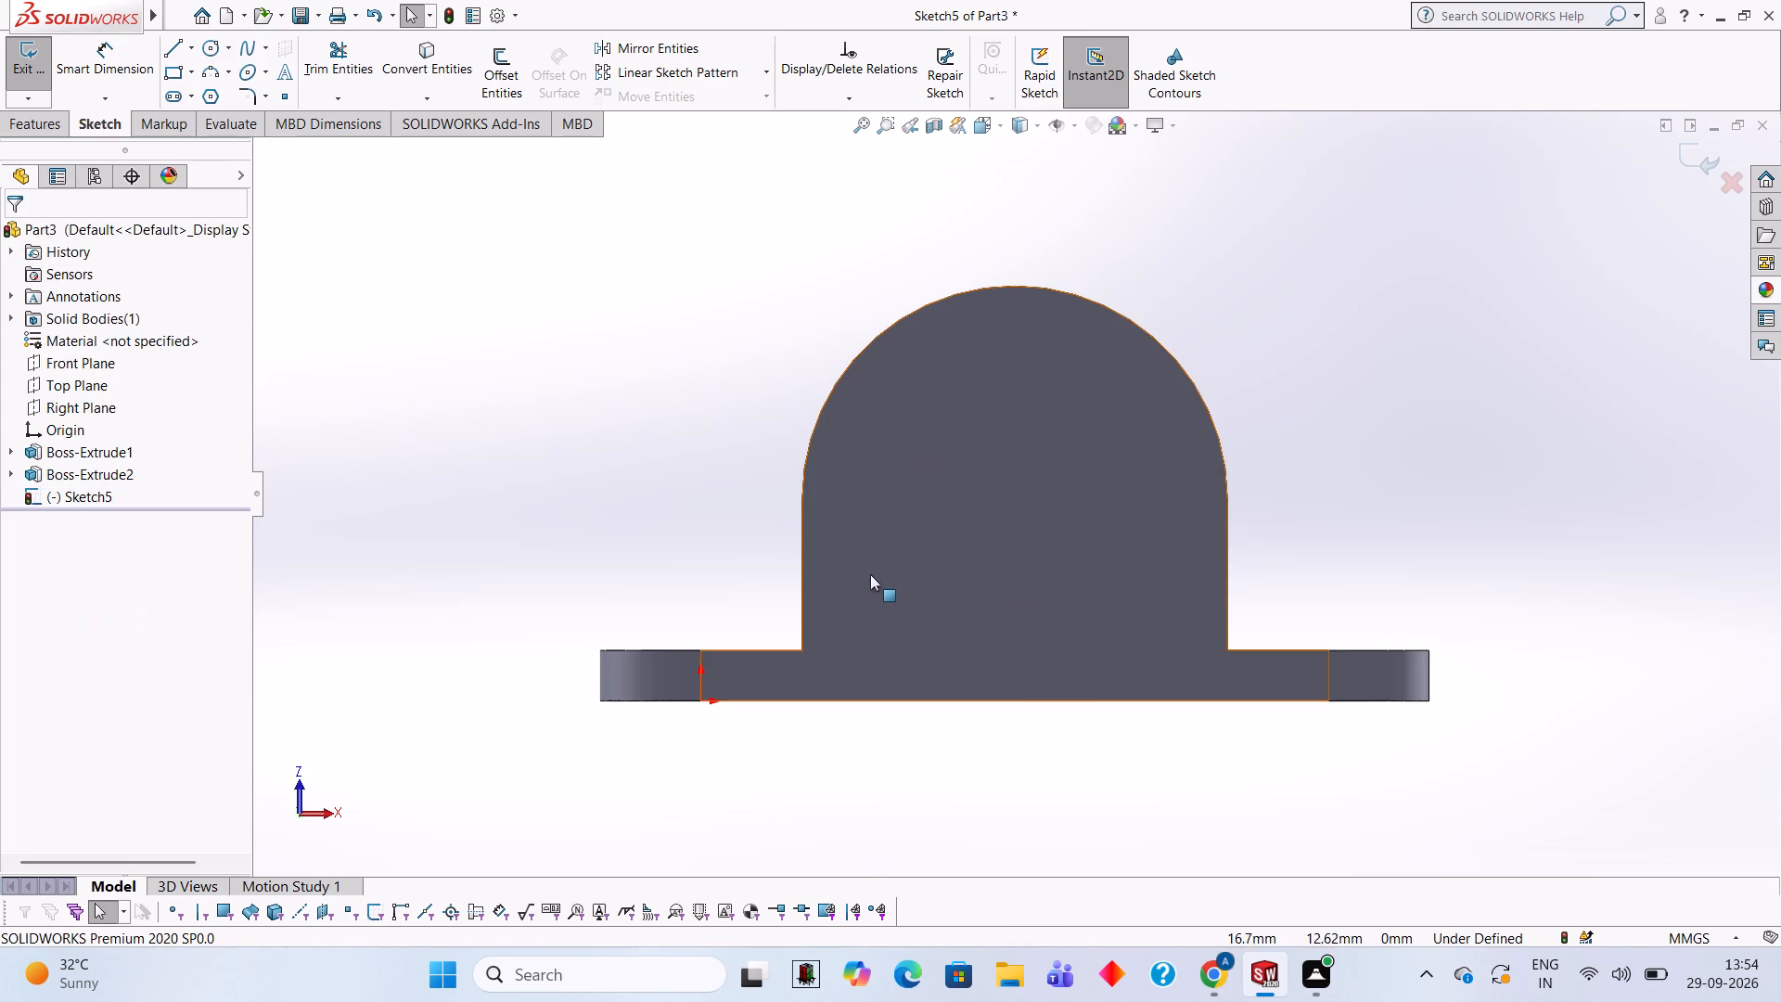
Sketch a 7 mm line inward from the boss's lower-left corner and a 15 mm vertical line up from its end.
click(171, 56)
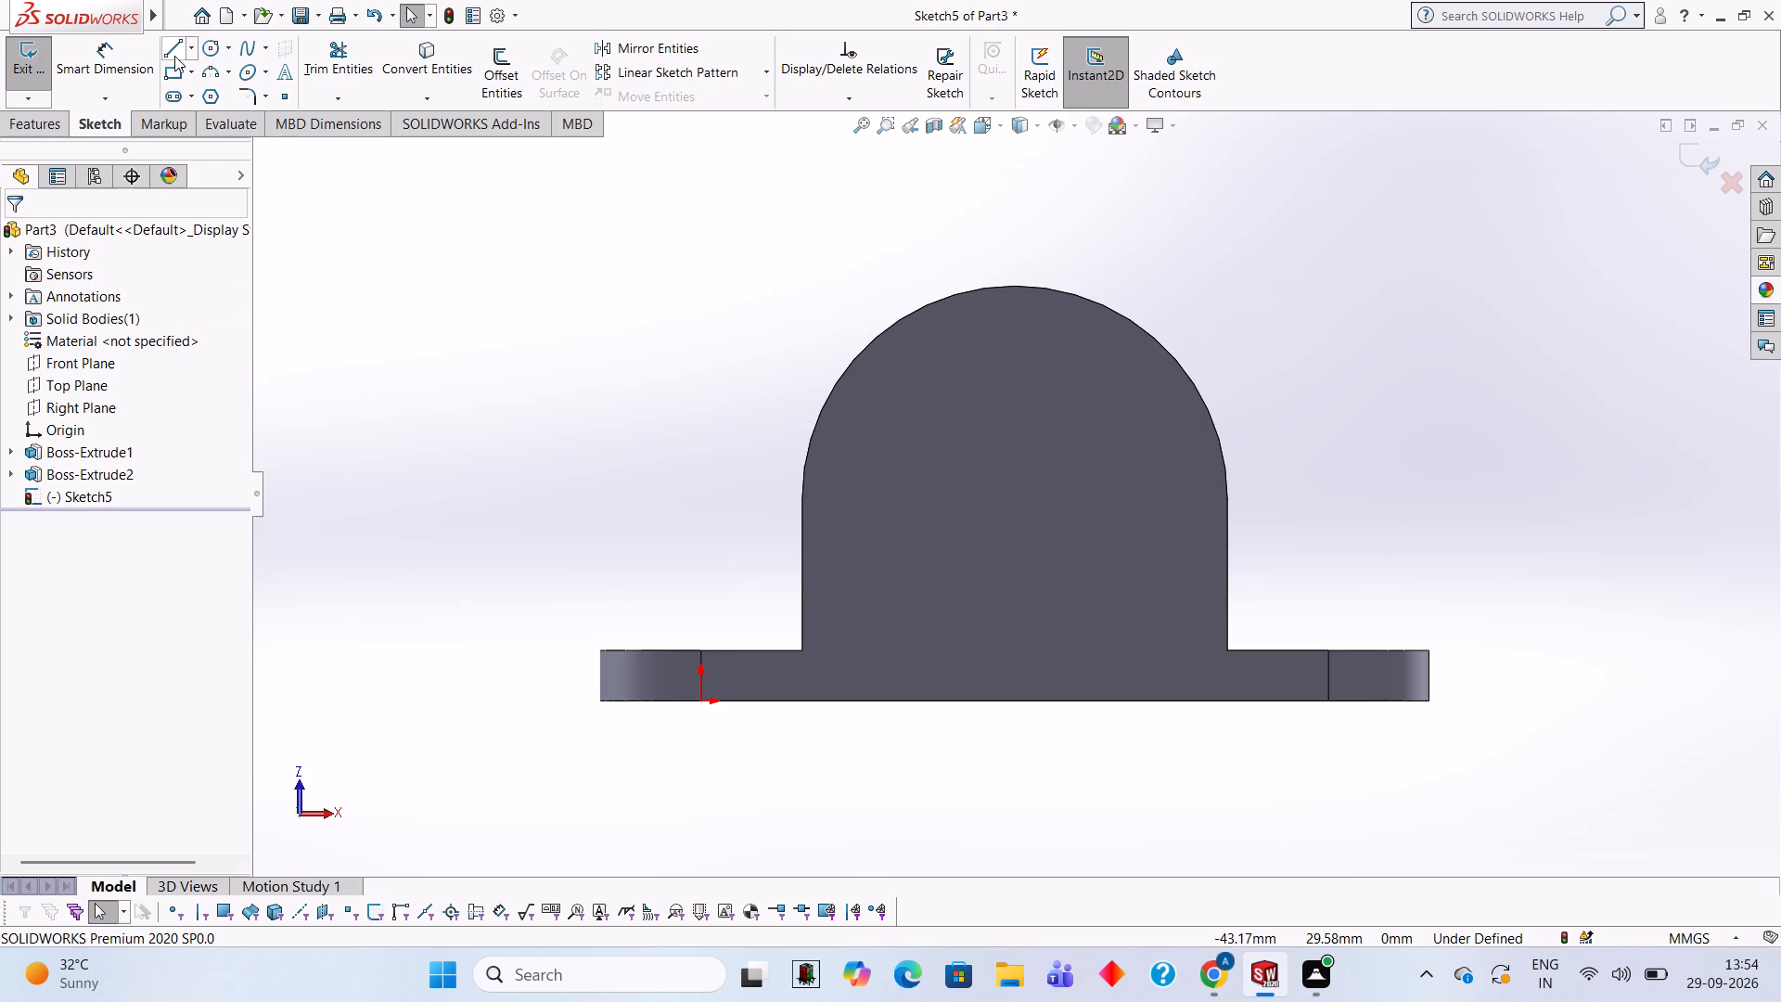
click(801, 648)
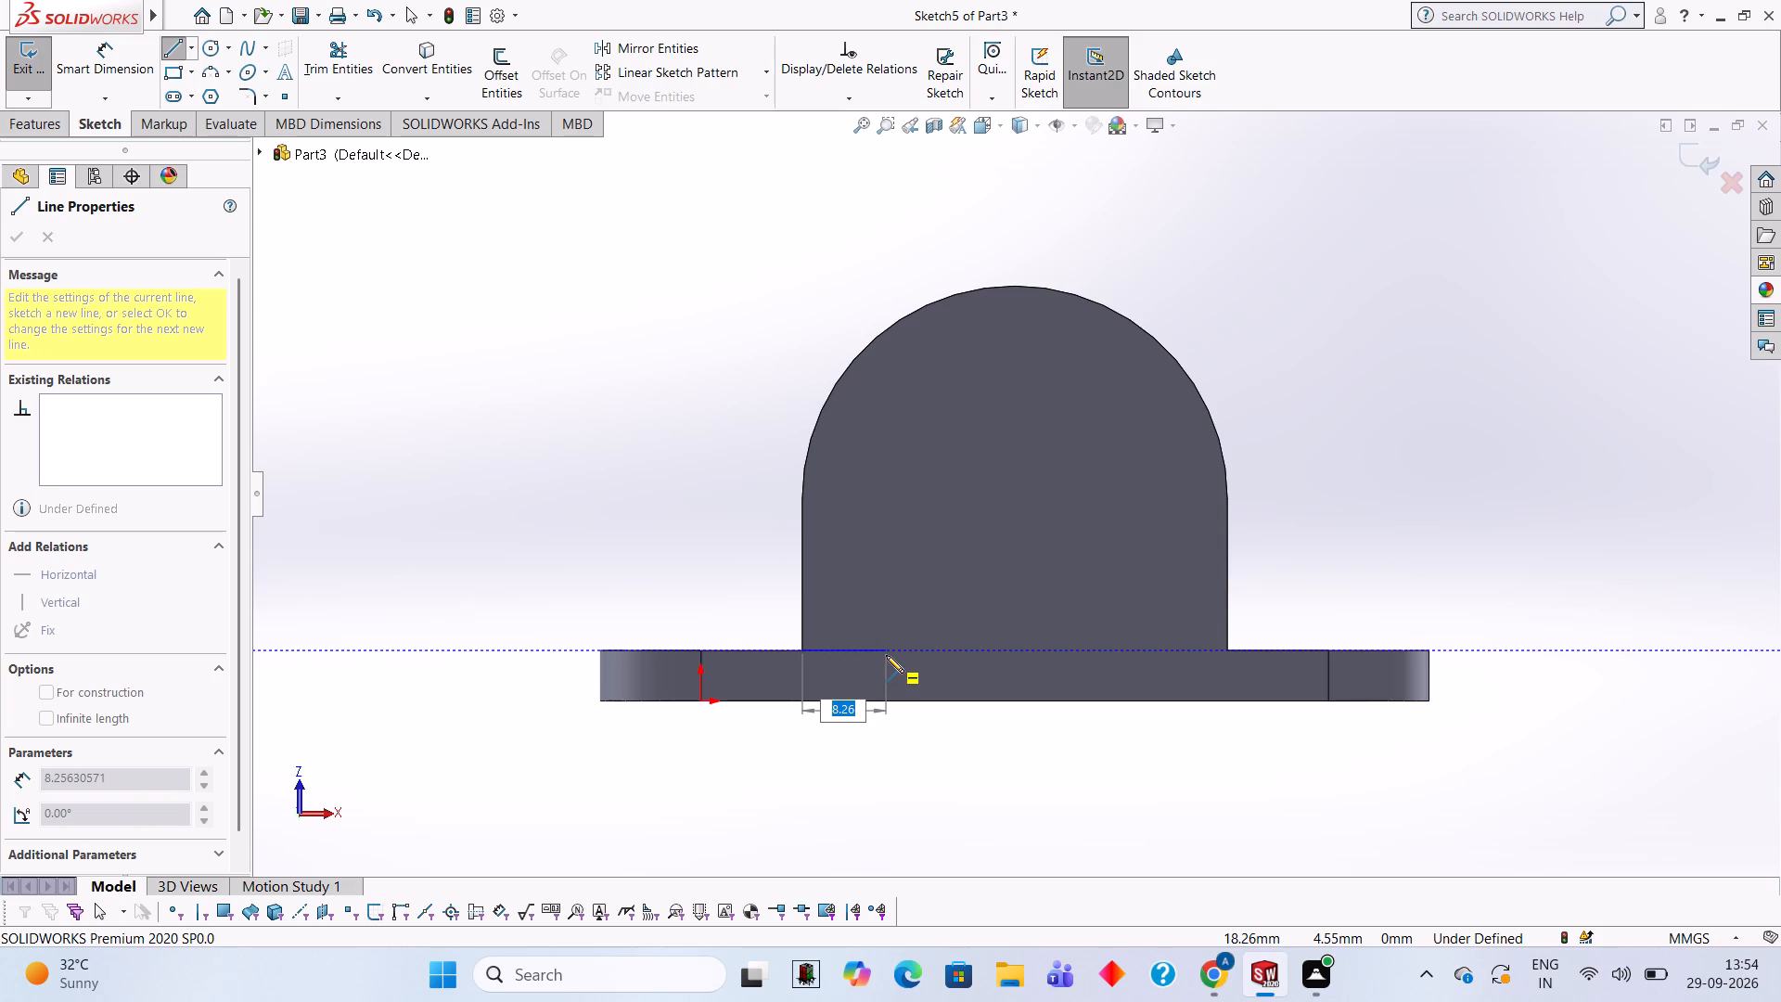
key(7)
key(Return)
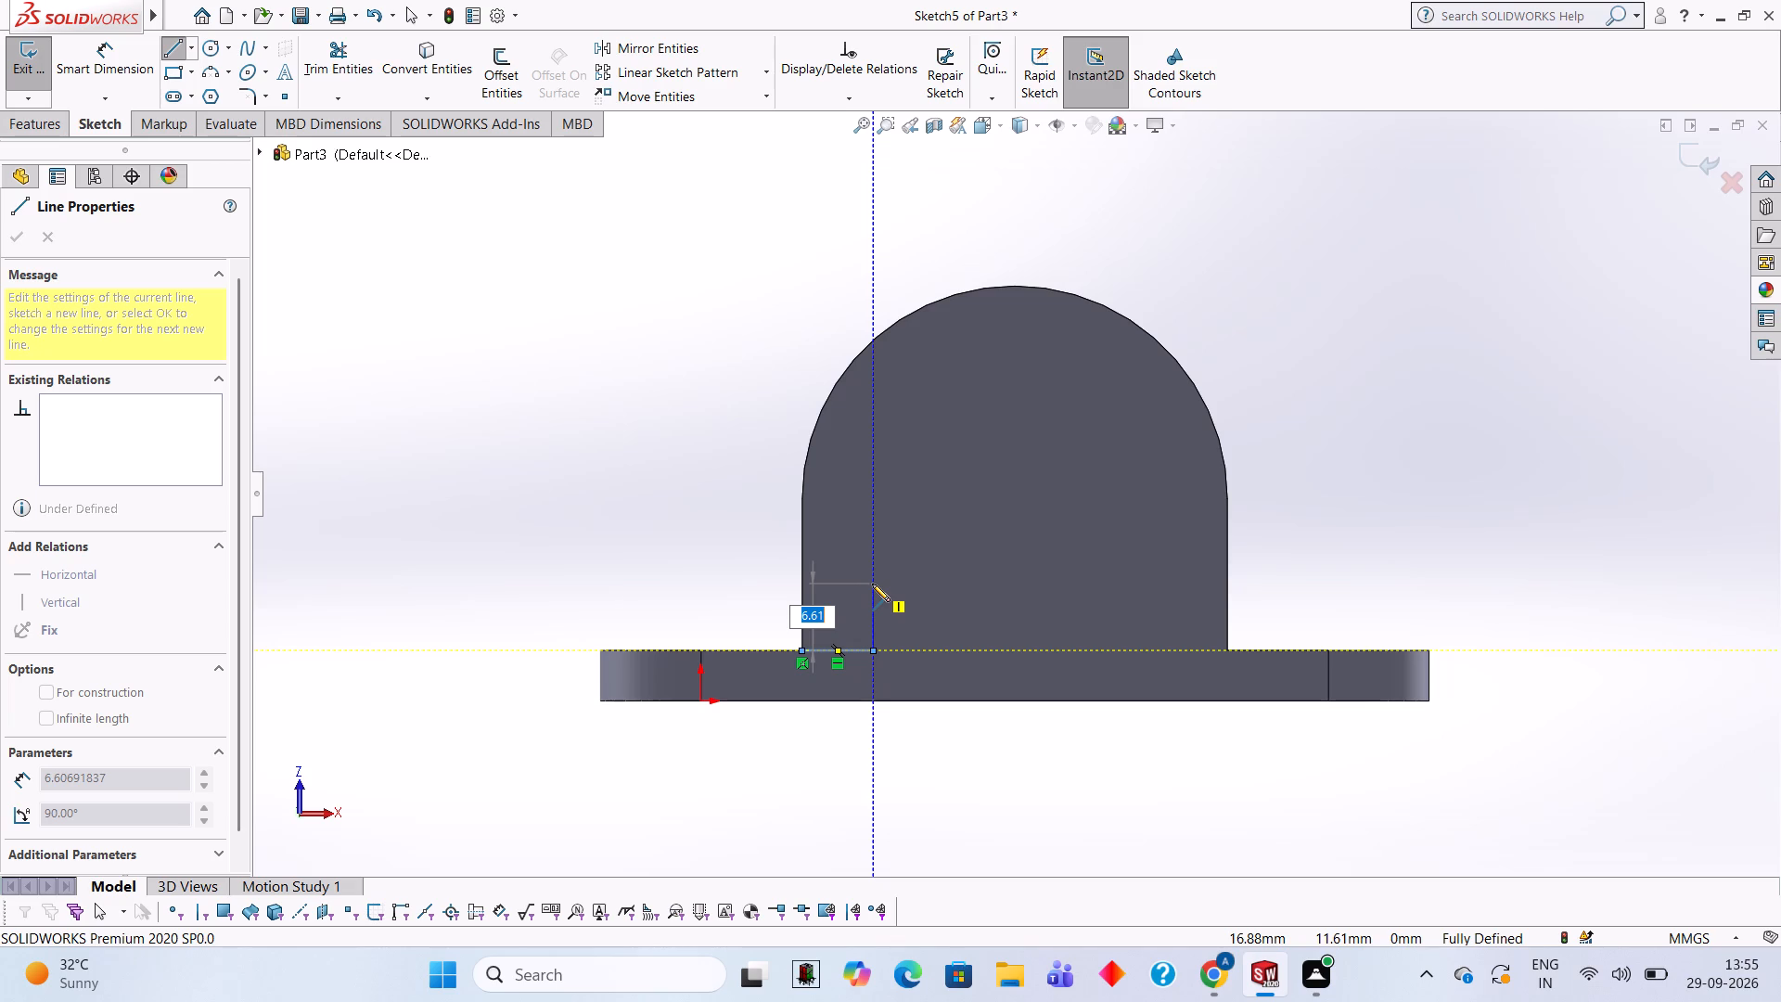
text(15)
key(Return)
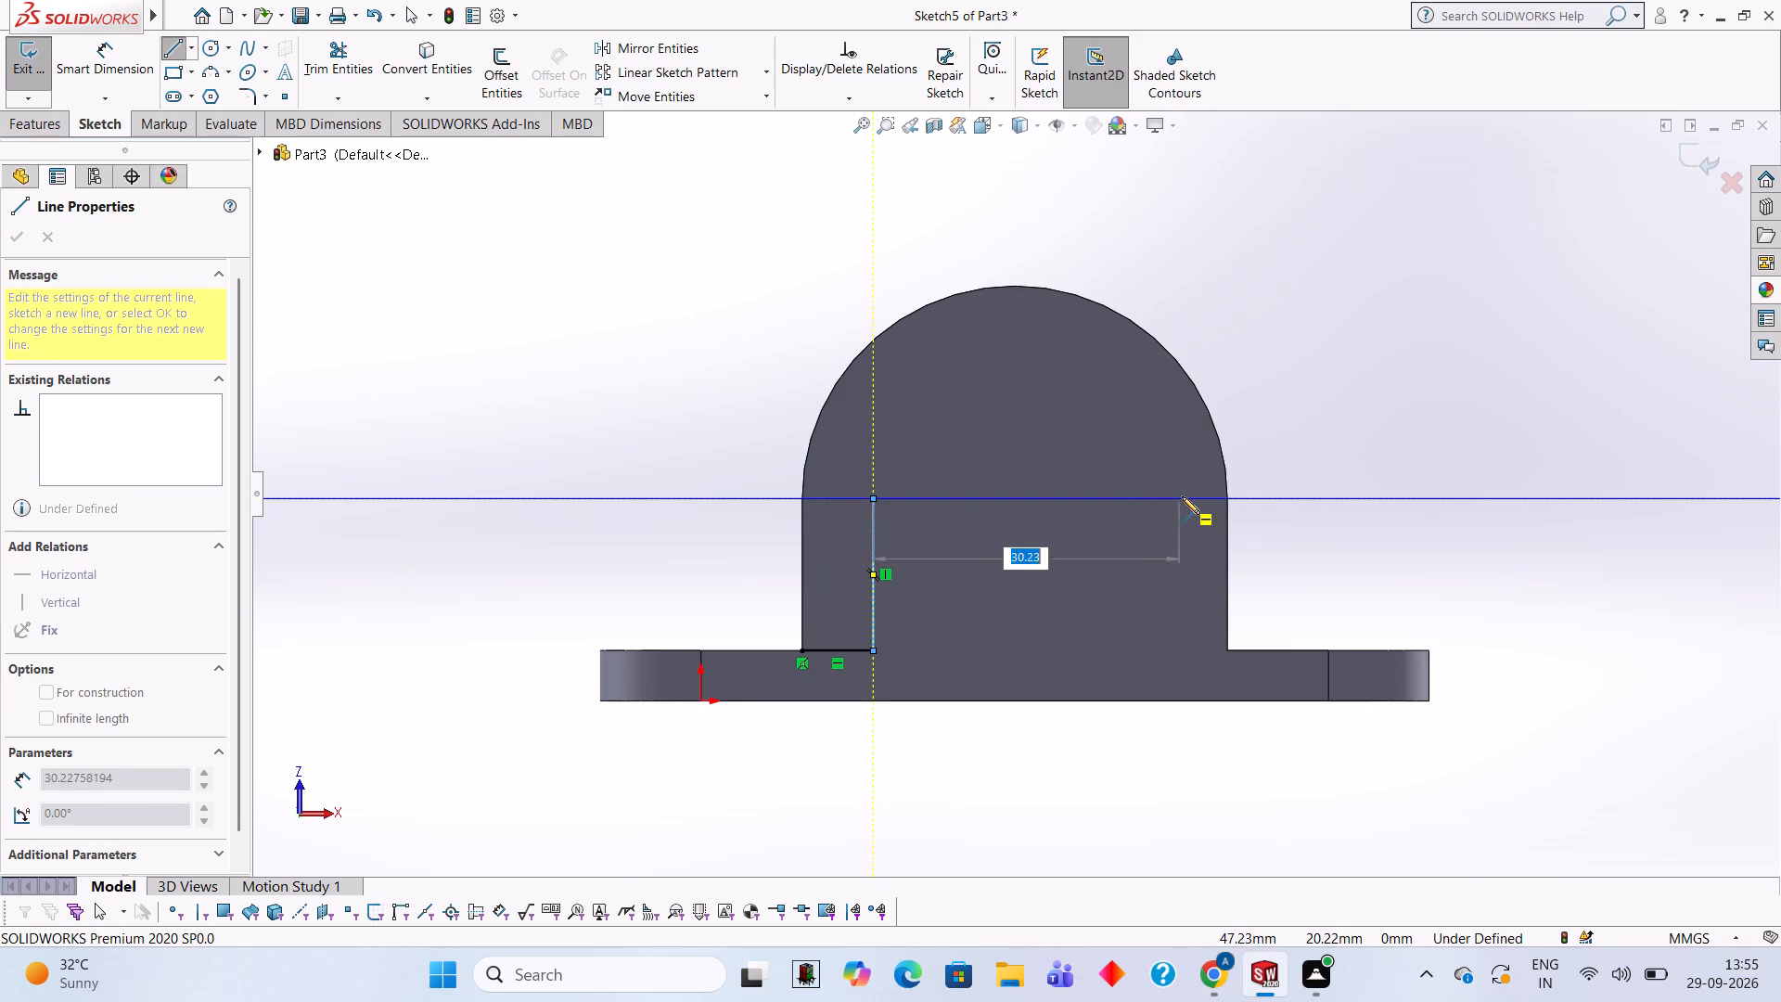
key(Escape)
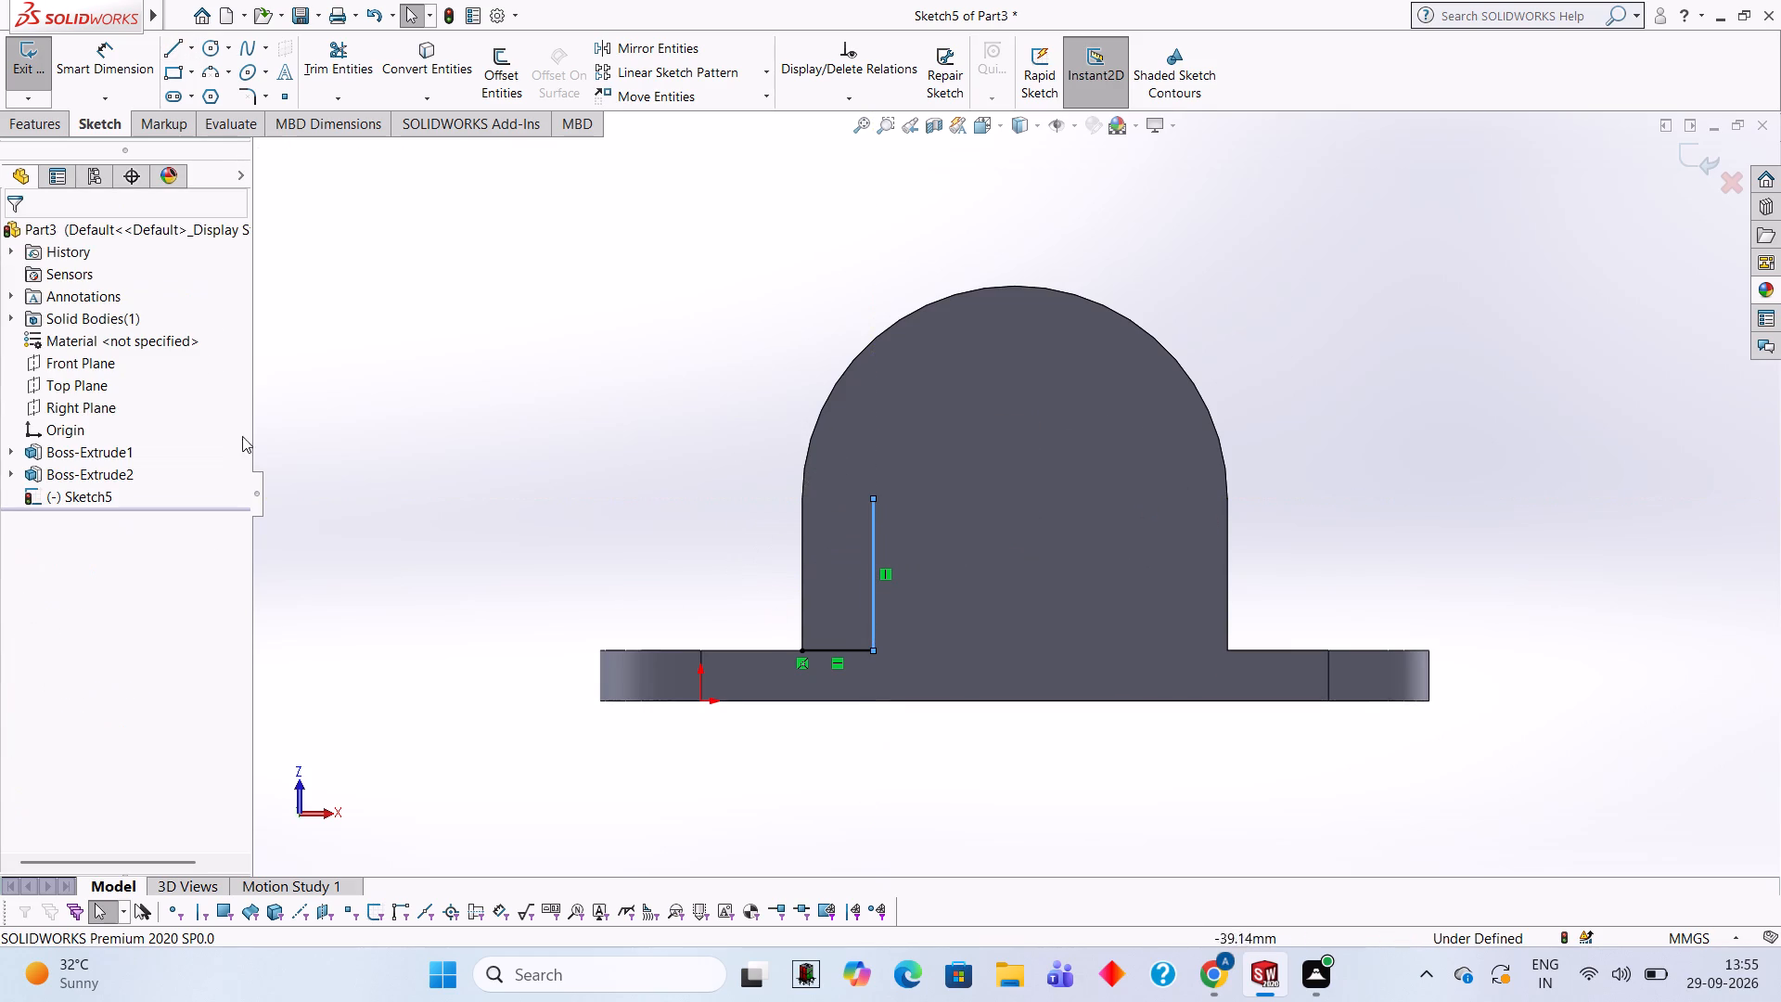
Sketch a 7 mm line inward from the boss's lower-right corner and a 15 mm vertical line up from its end.
click(175, 36)
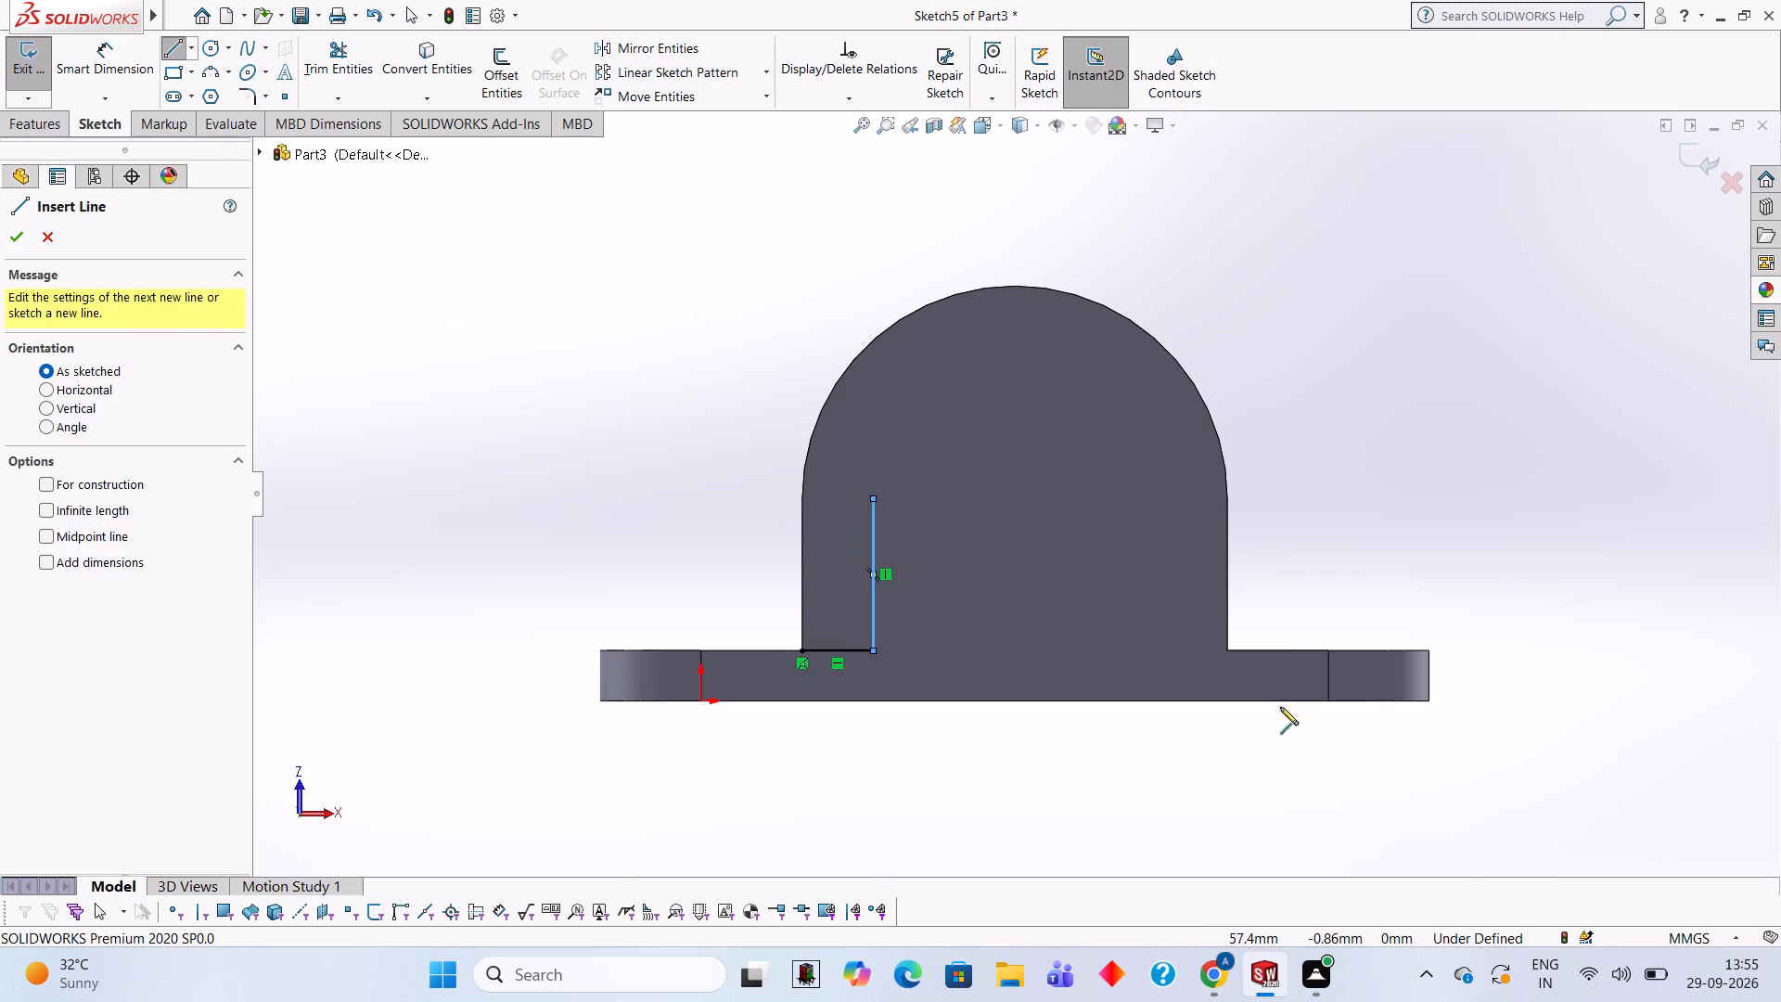
click(1228, 652)
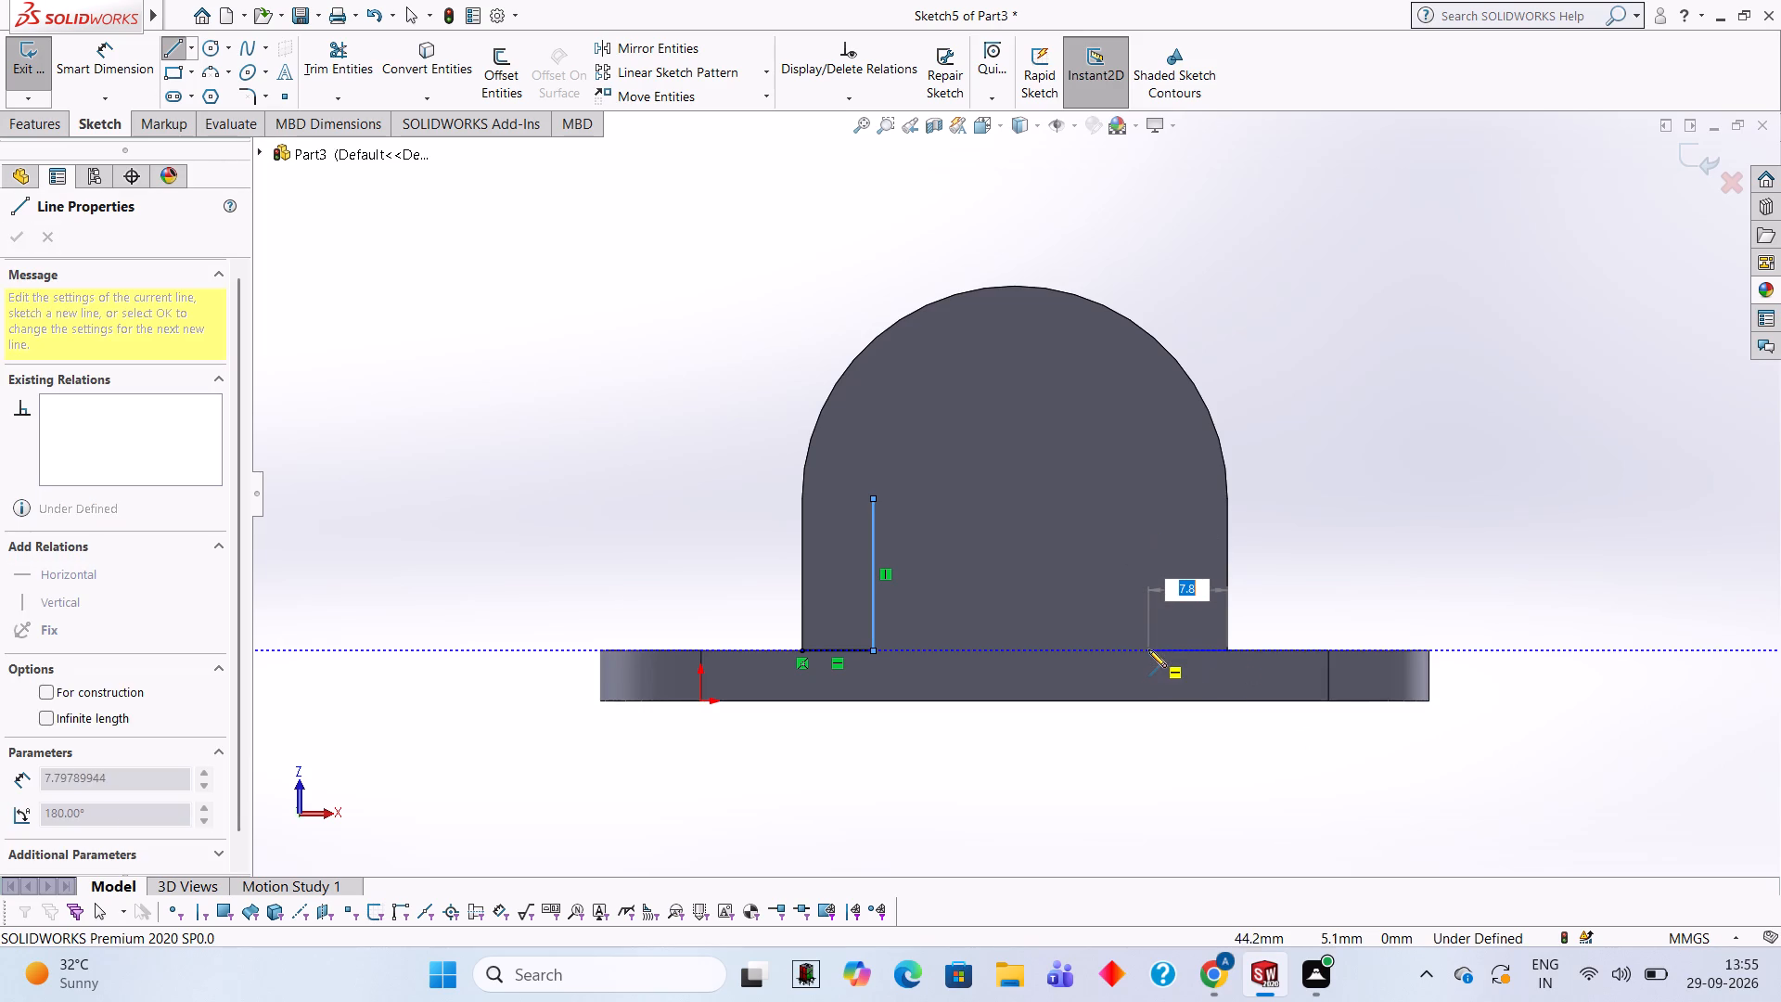
key(7)
key(Return)
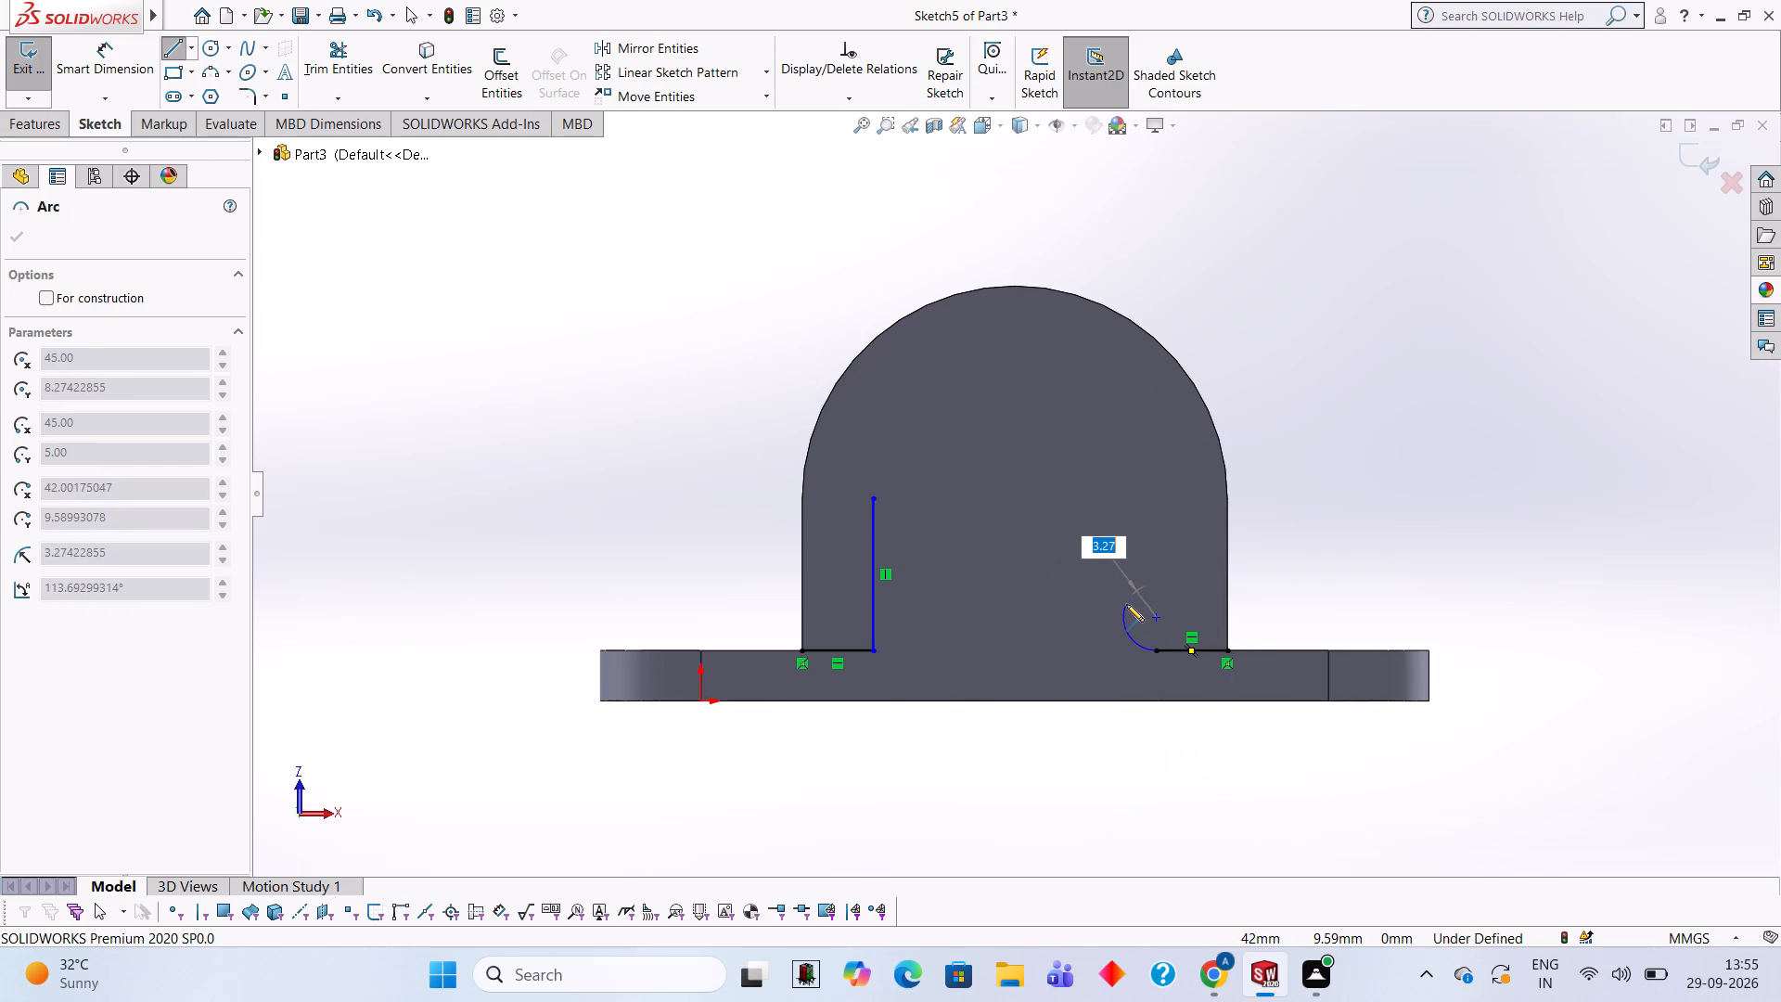
key(Escape)
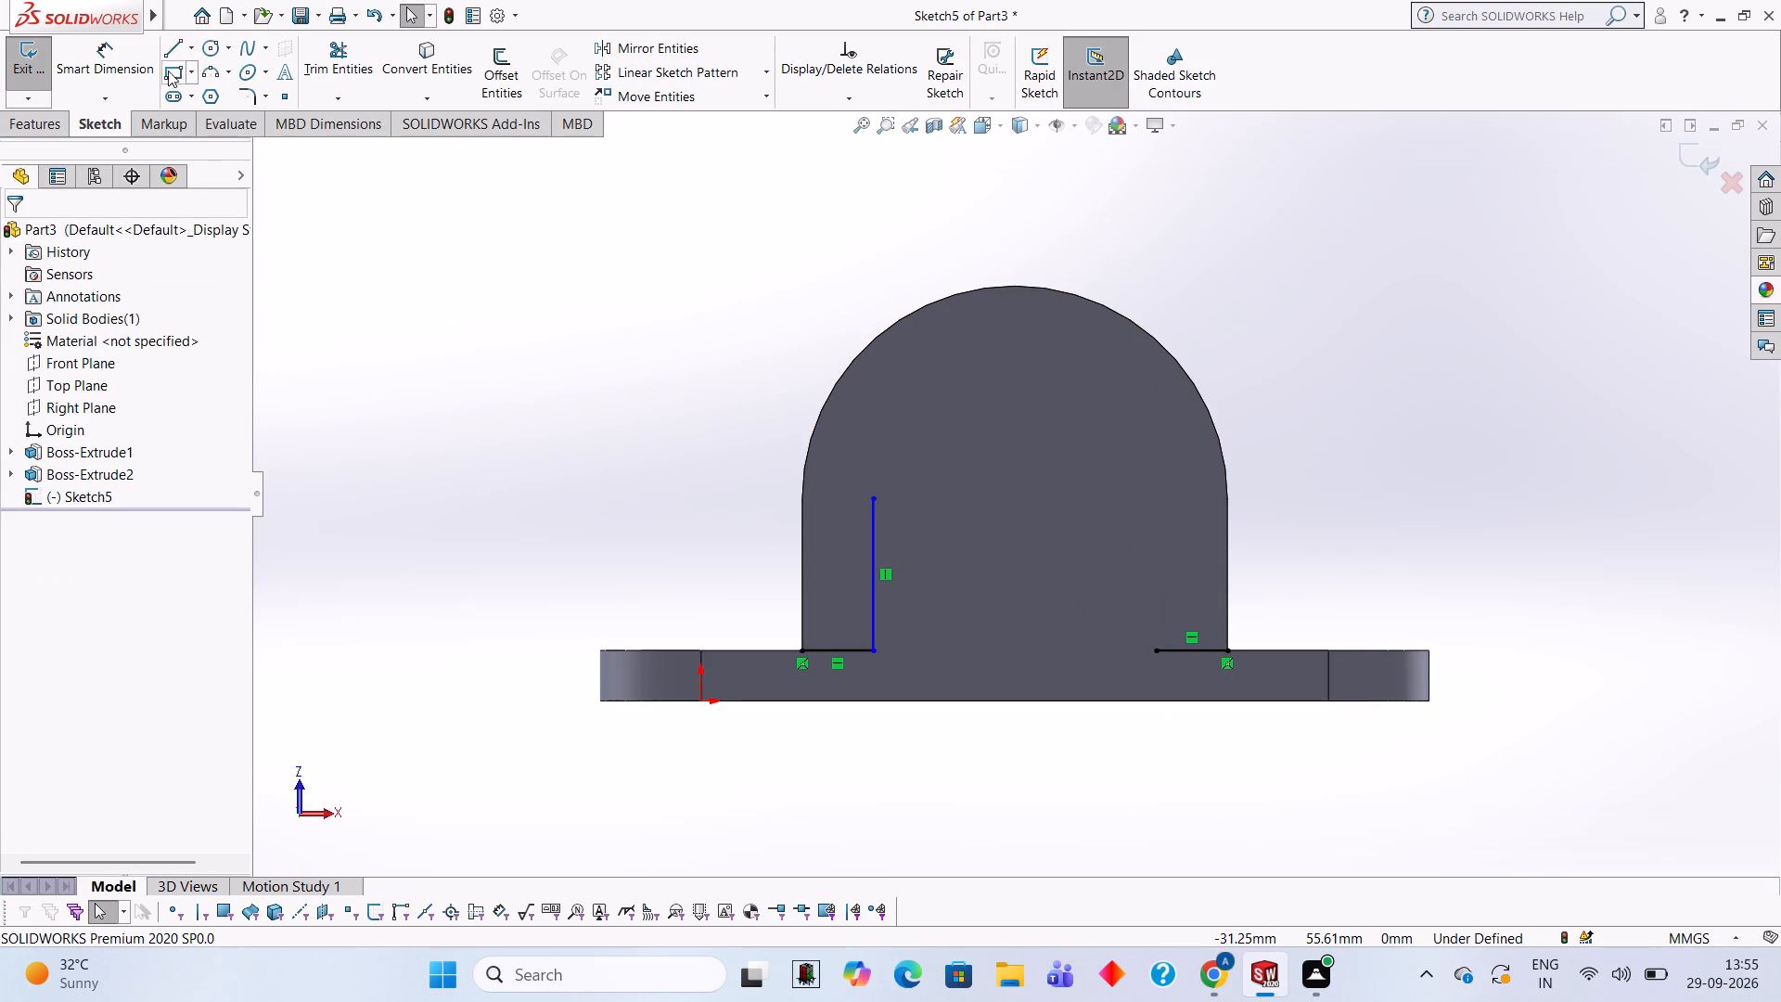
click(177, 43)
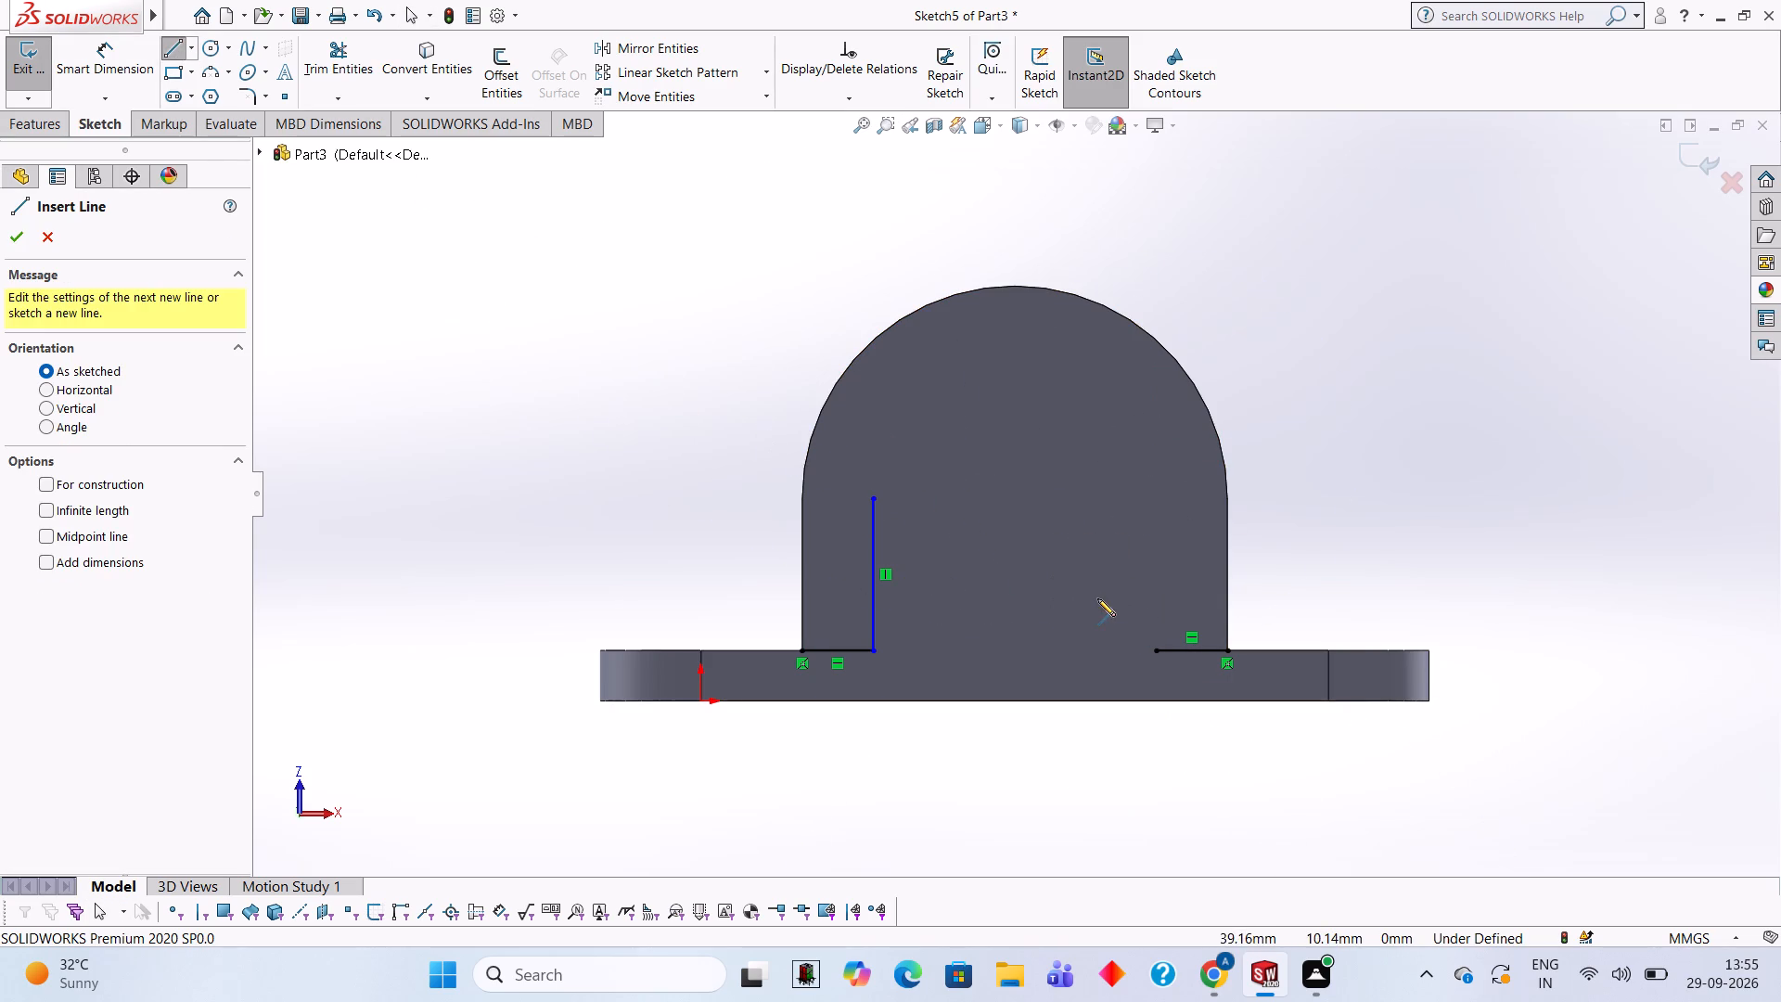
click(1157, 649)
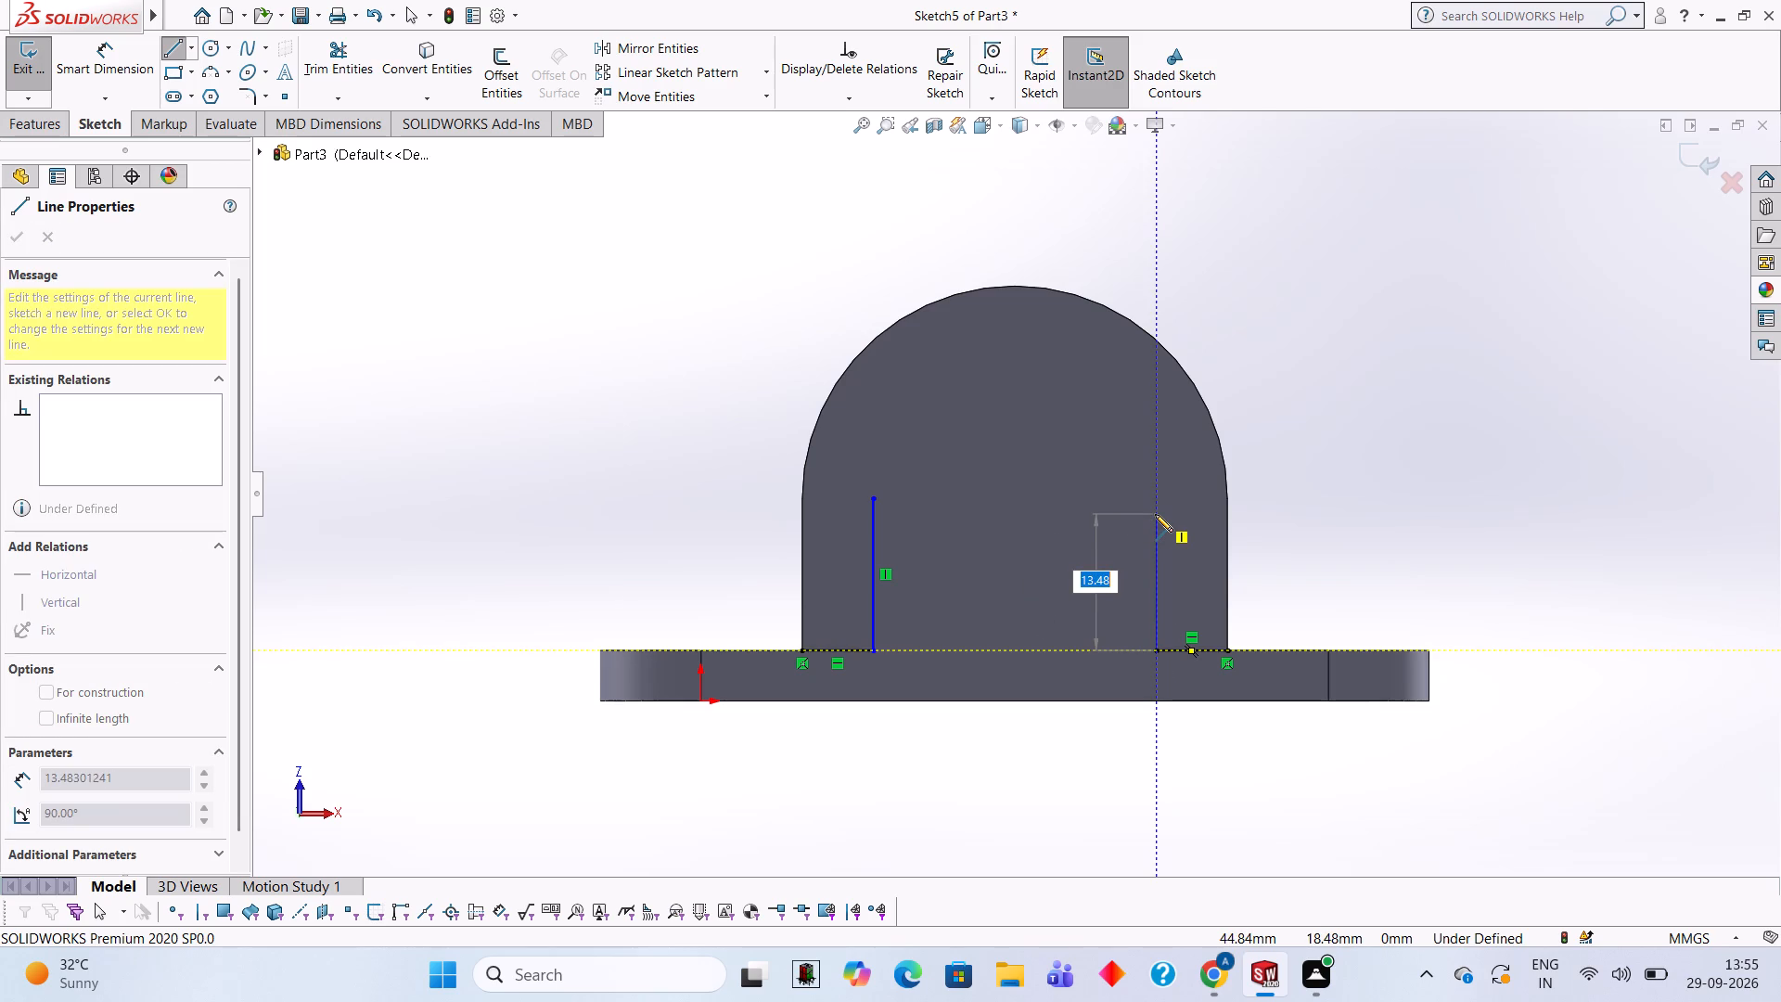
text(15)
key(Return)
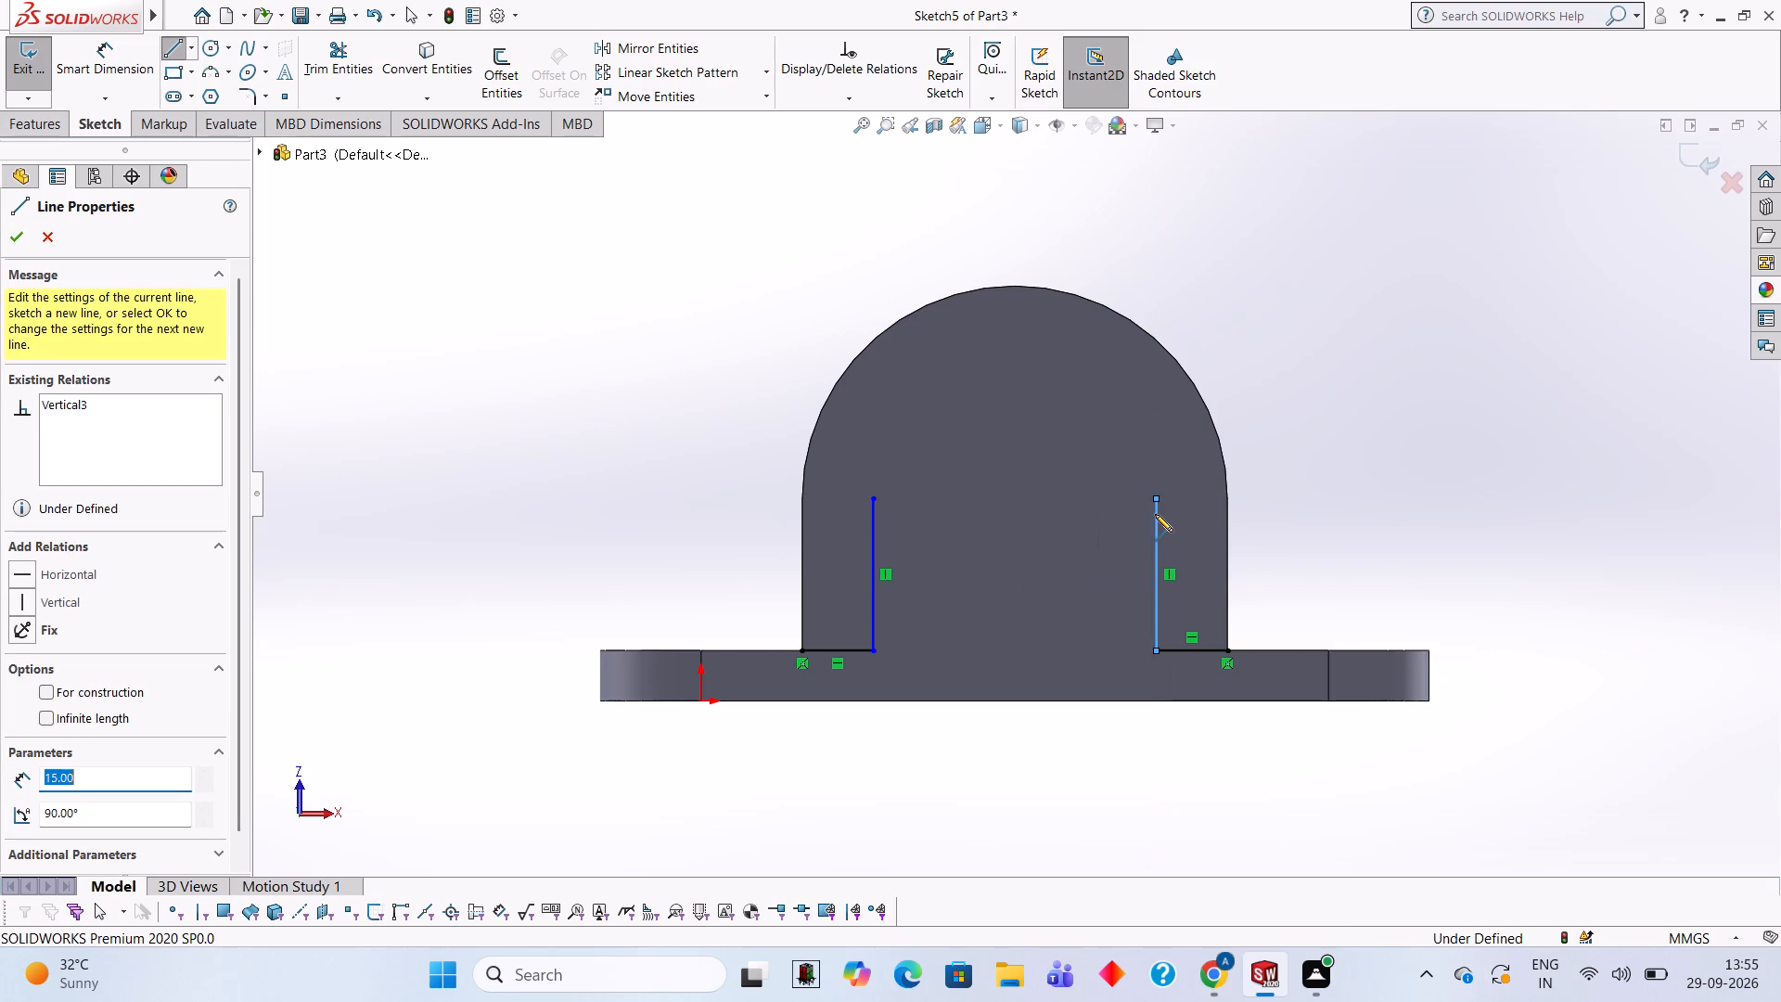
Join the tops of the two vertical lines with a horizontal line and draw a 28 mm diameter circle centred on its midpoint.
click(872, 499)
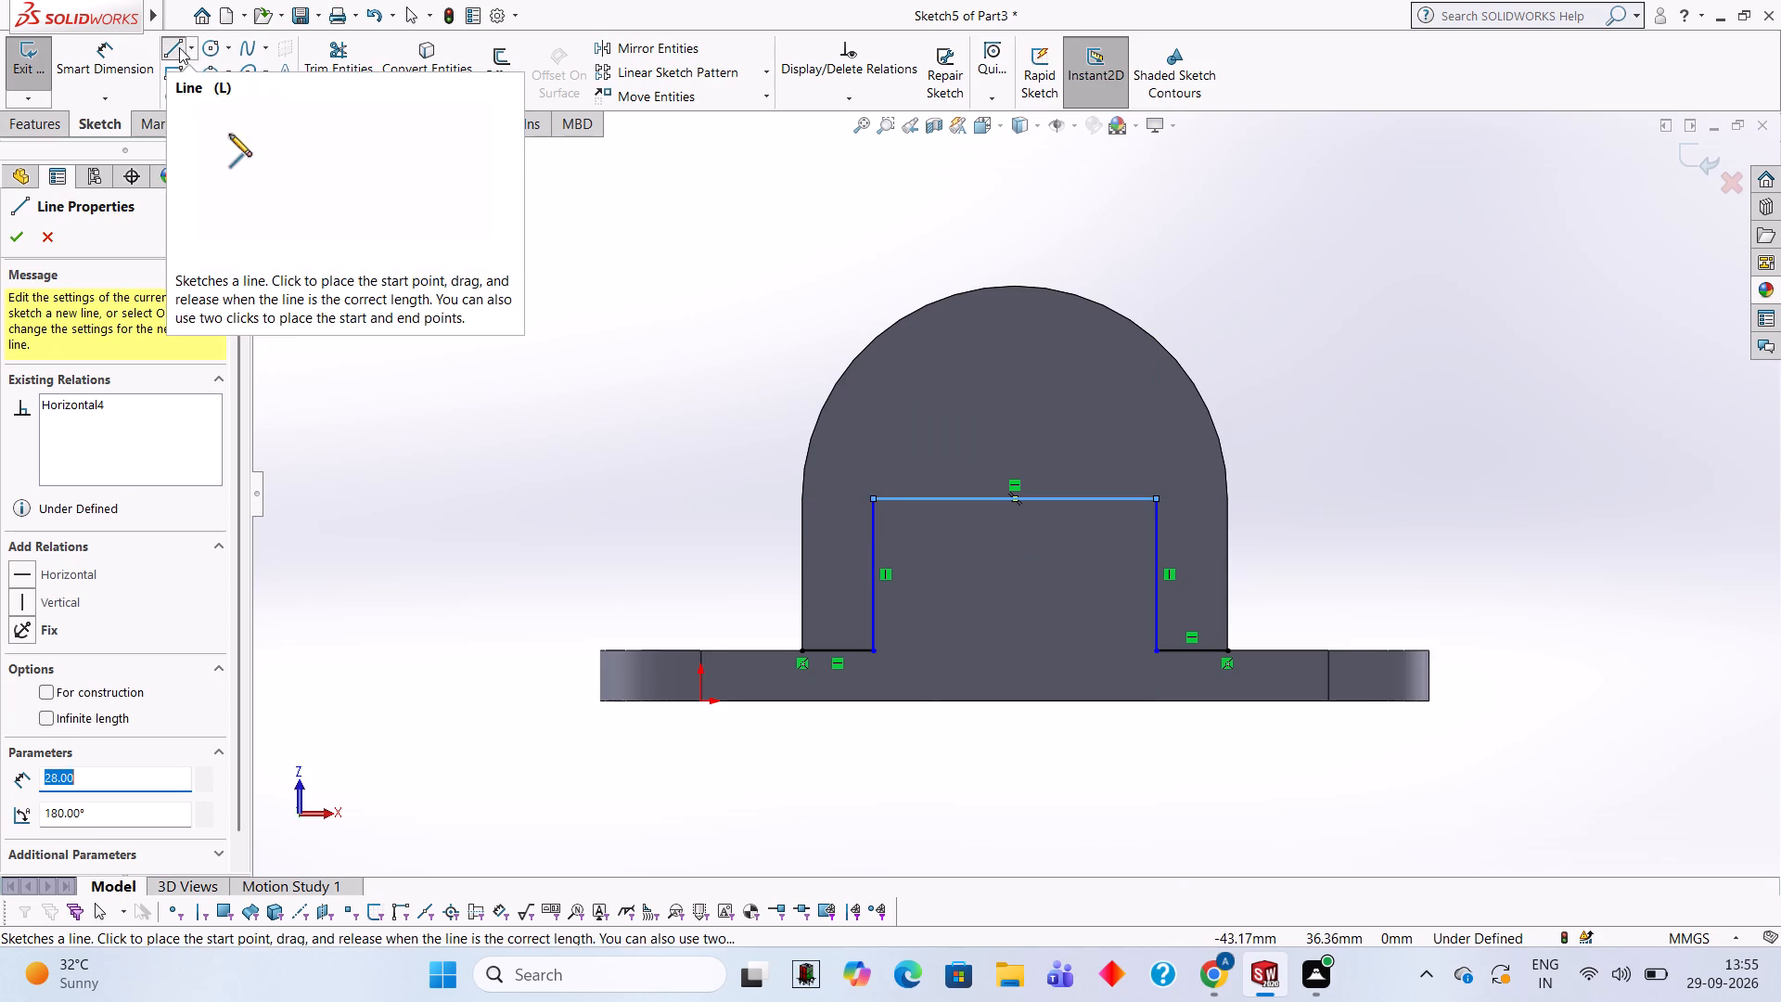
click(203, 51)
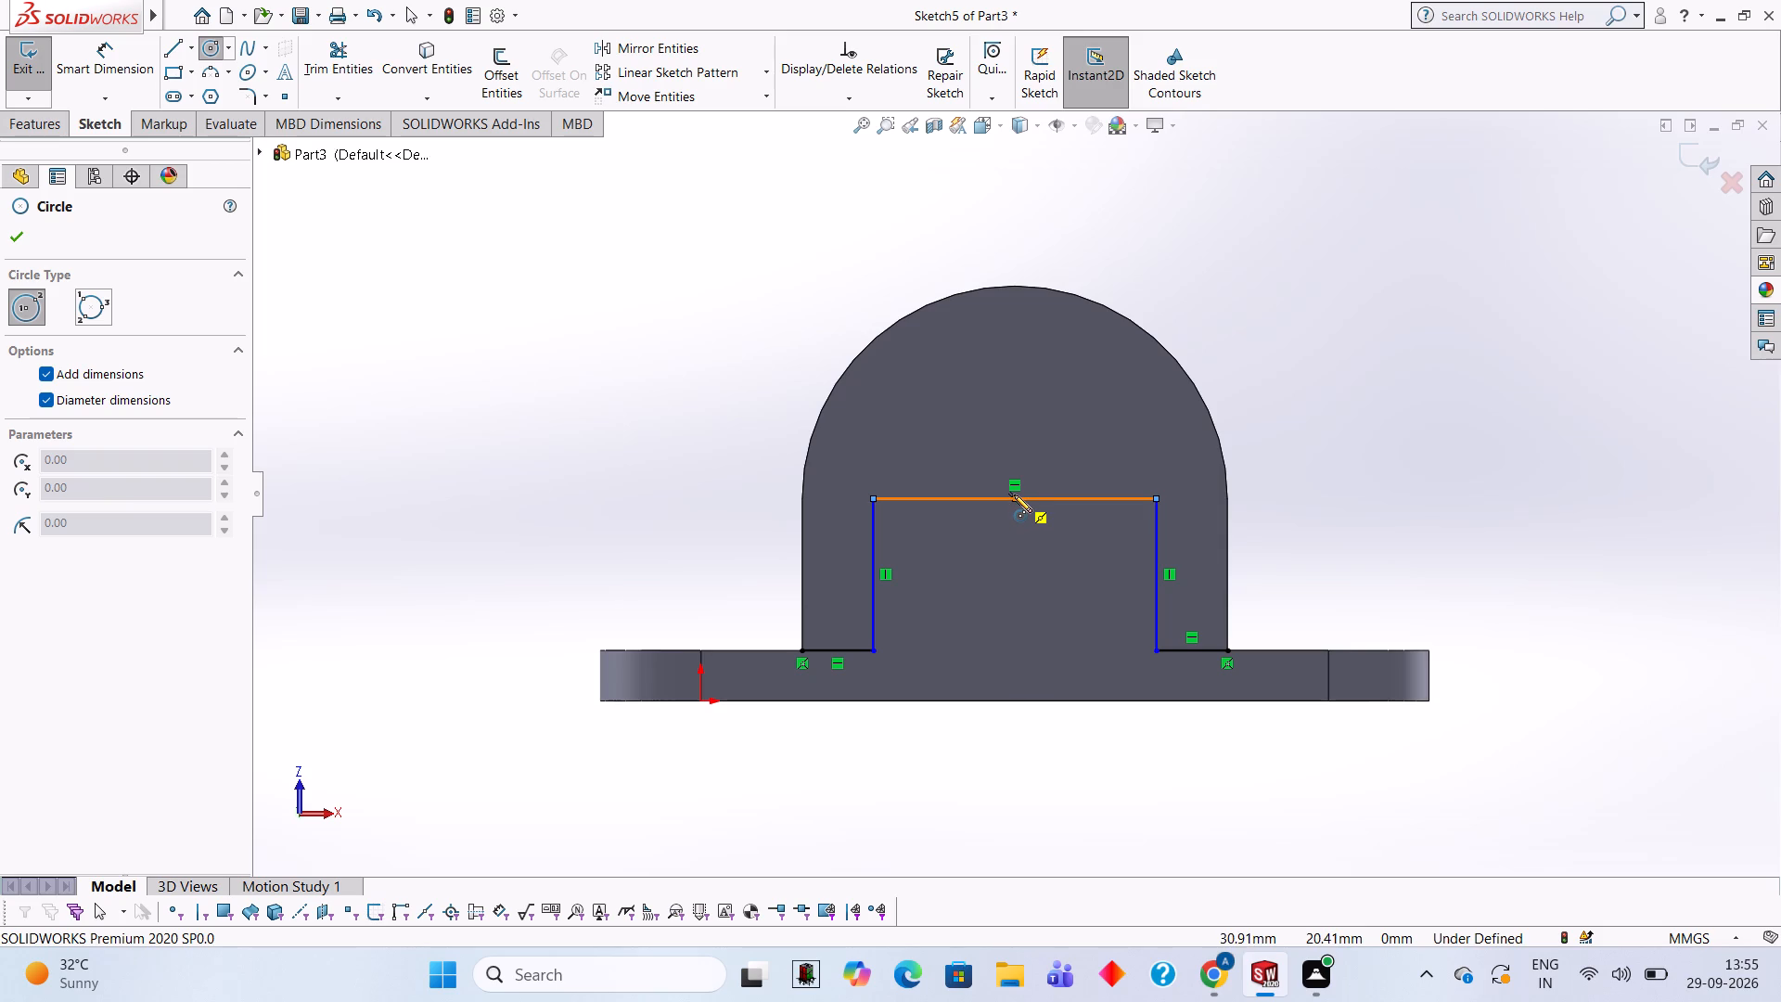
click(1014, 499)
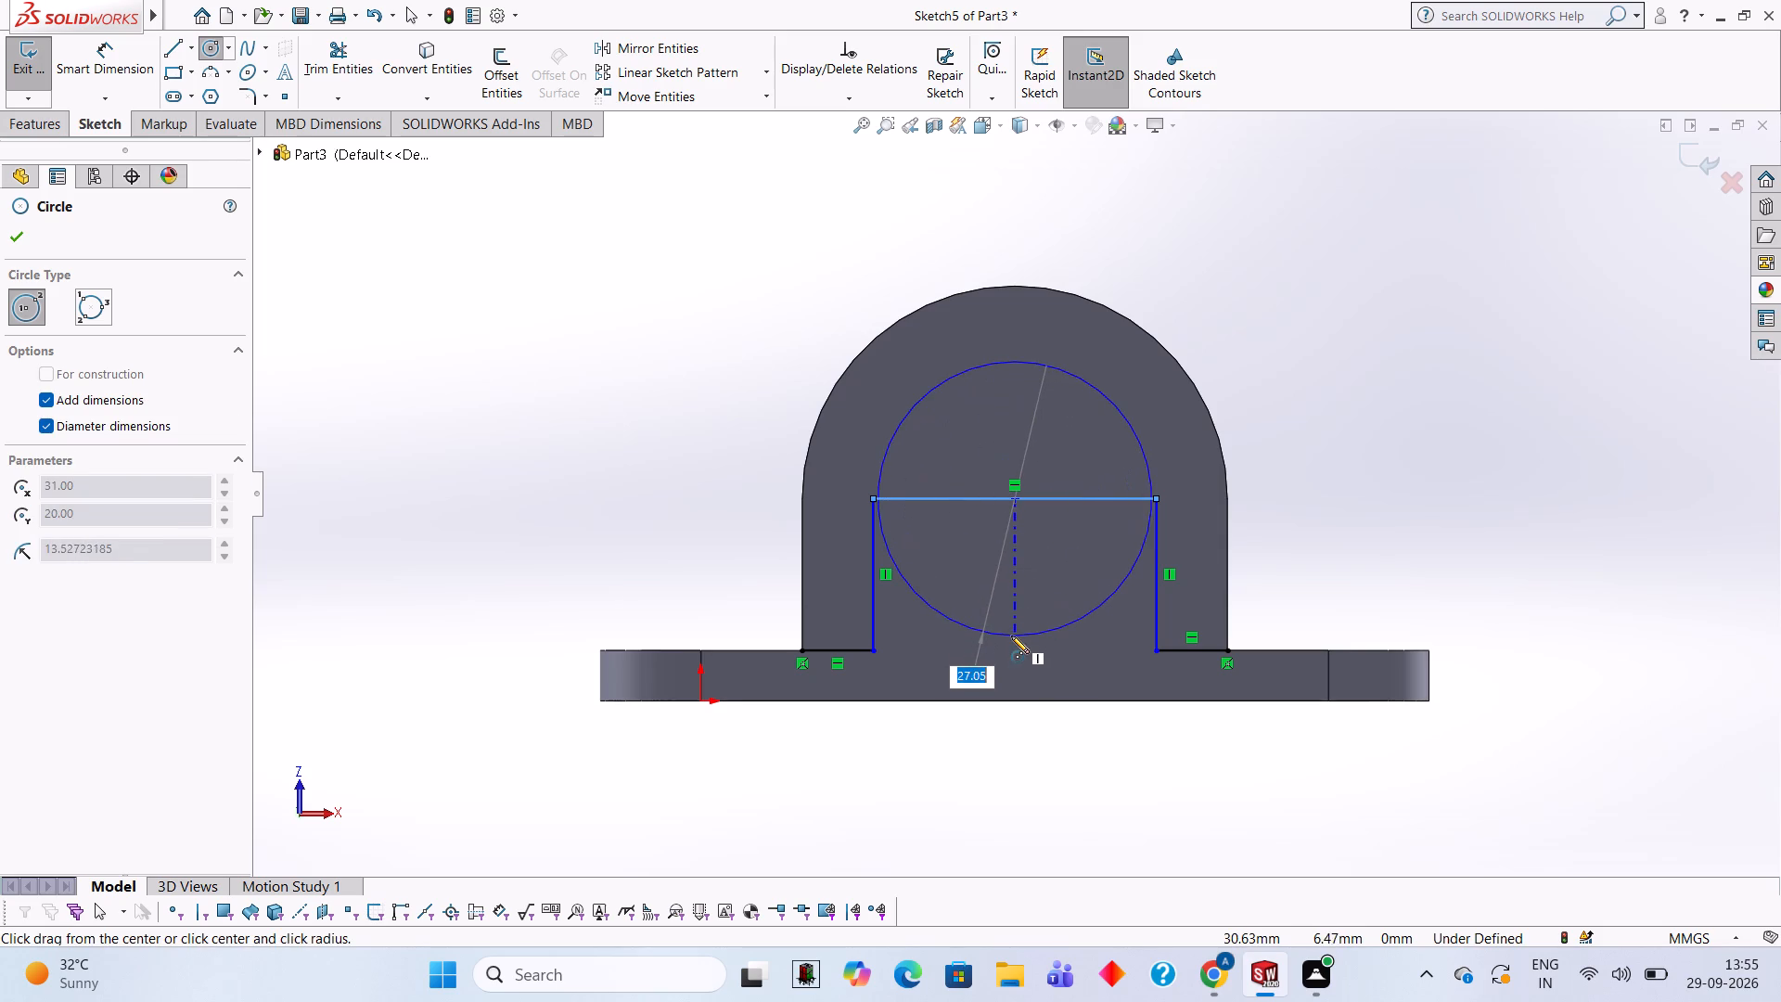
text(28)
key(Return)
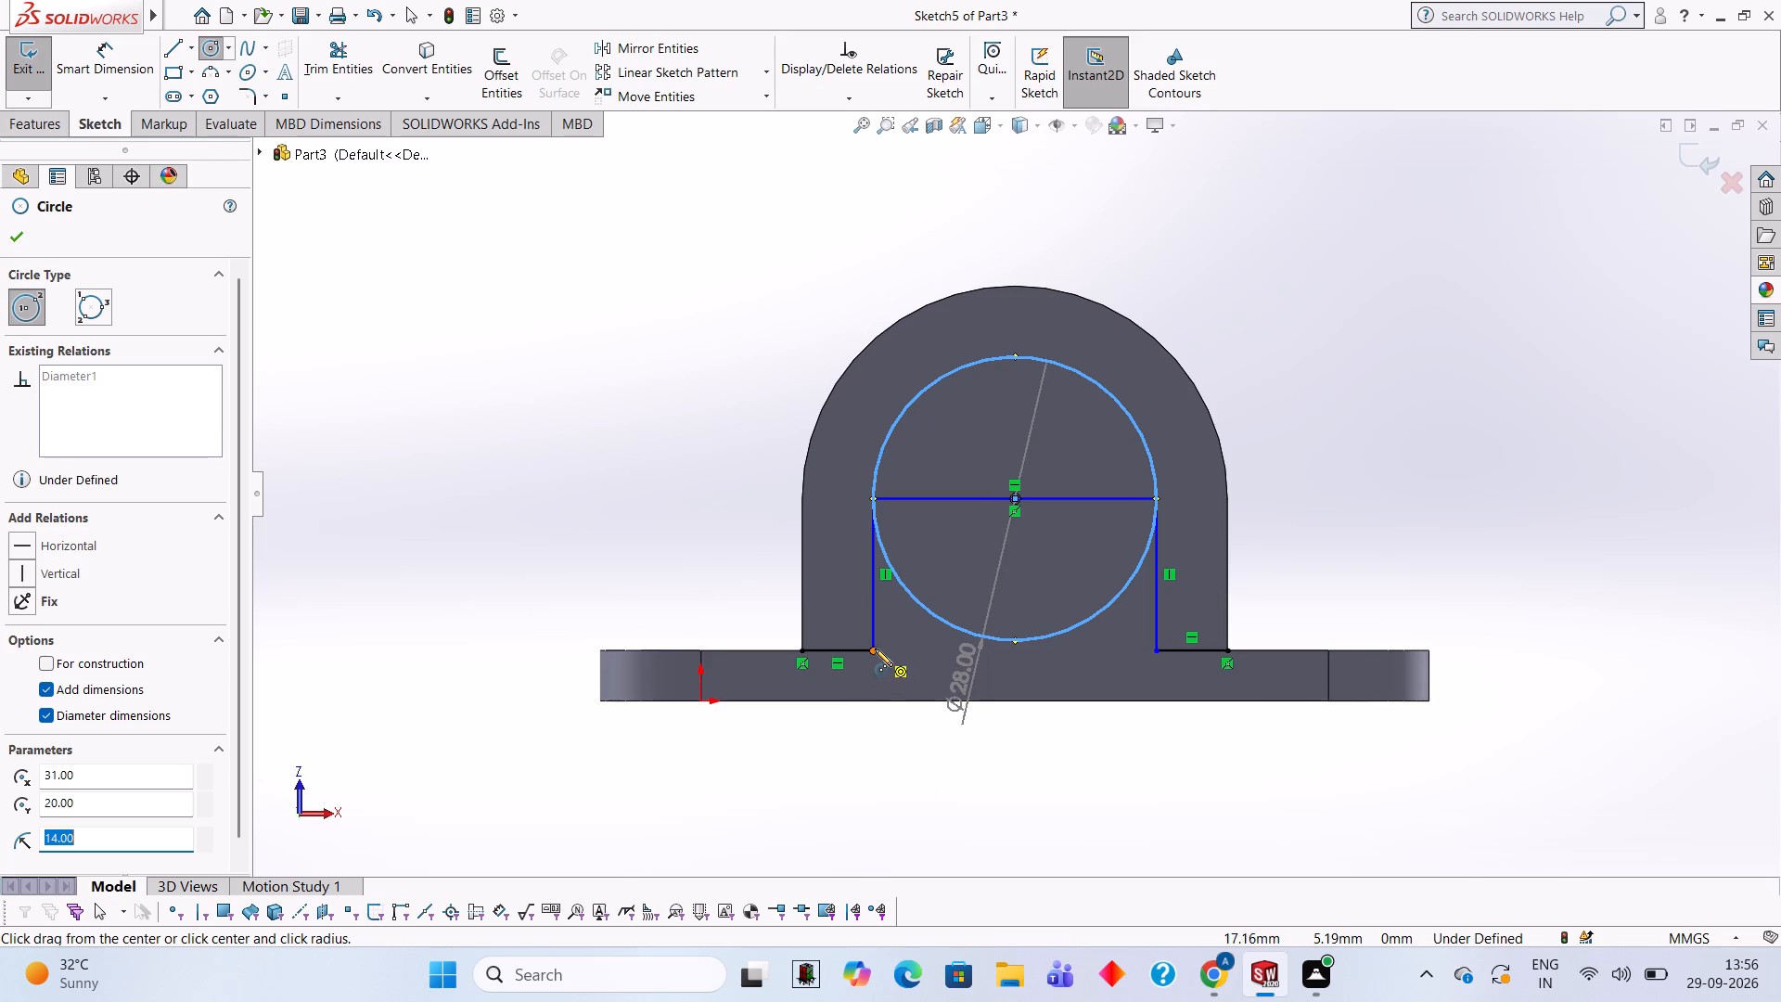
Trim away the circle's lower half and the horizontal line across it, leaving an open arch.
click(172, 51)
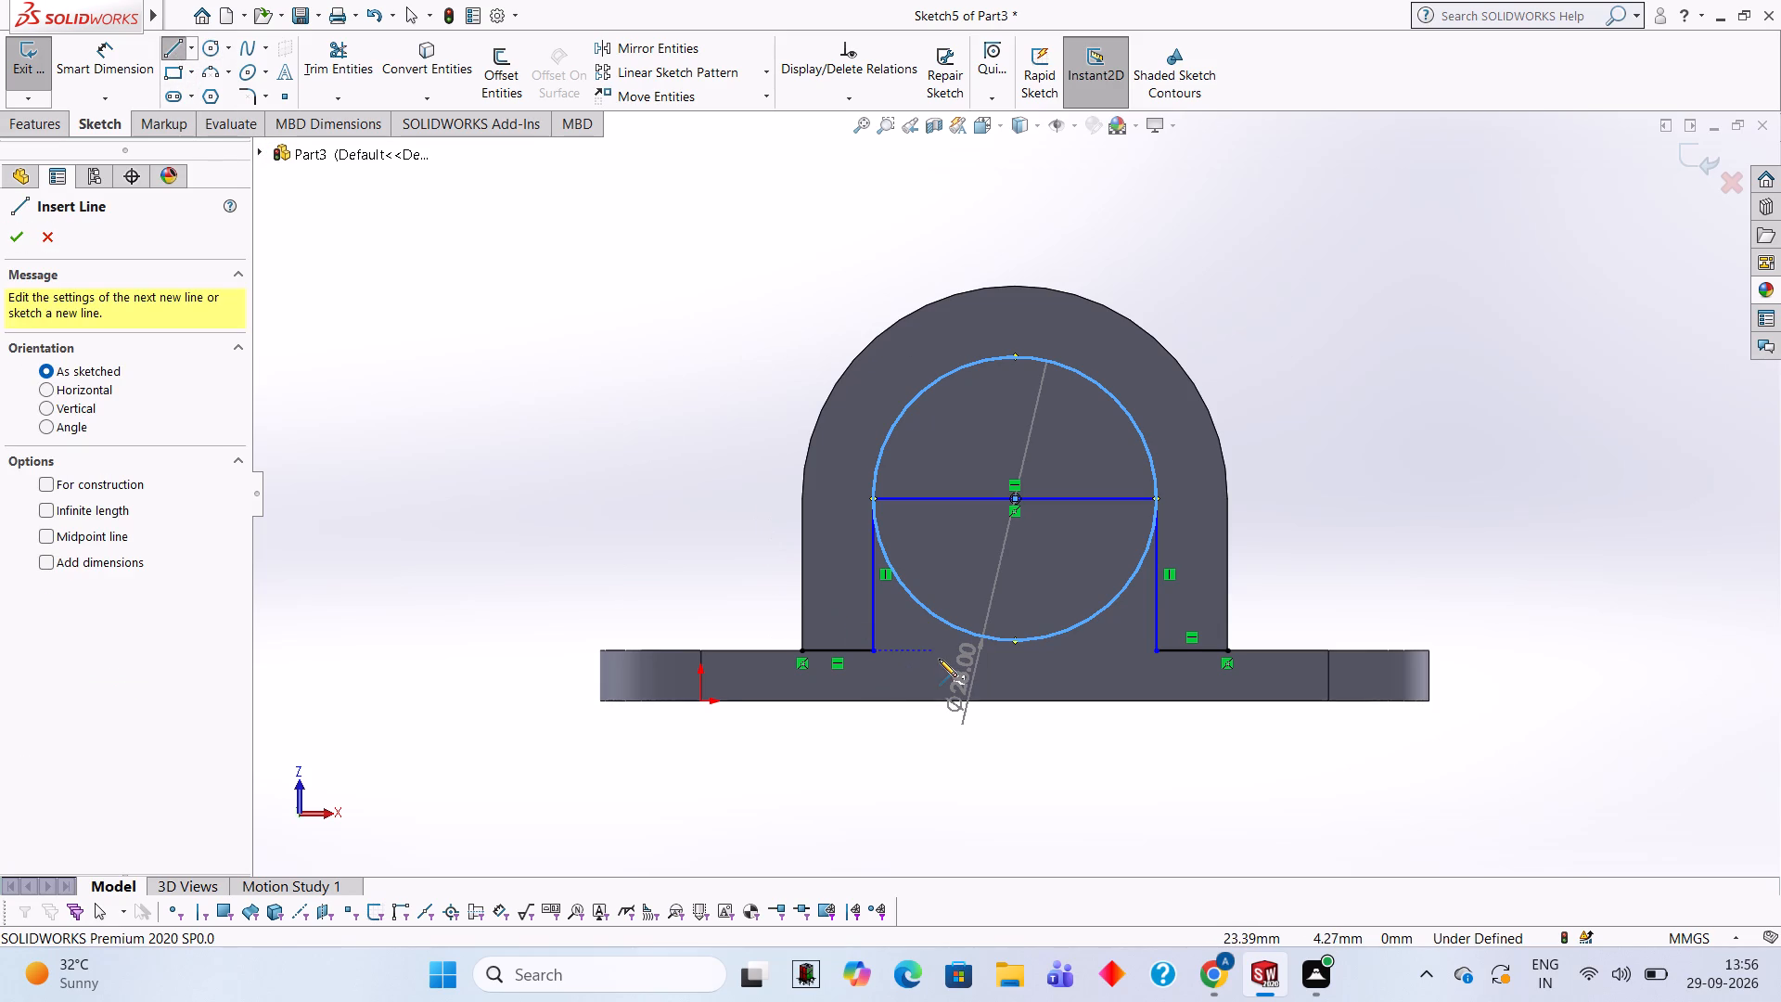
click(316, 51)
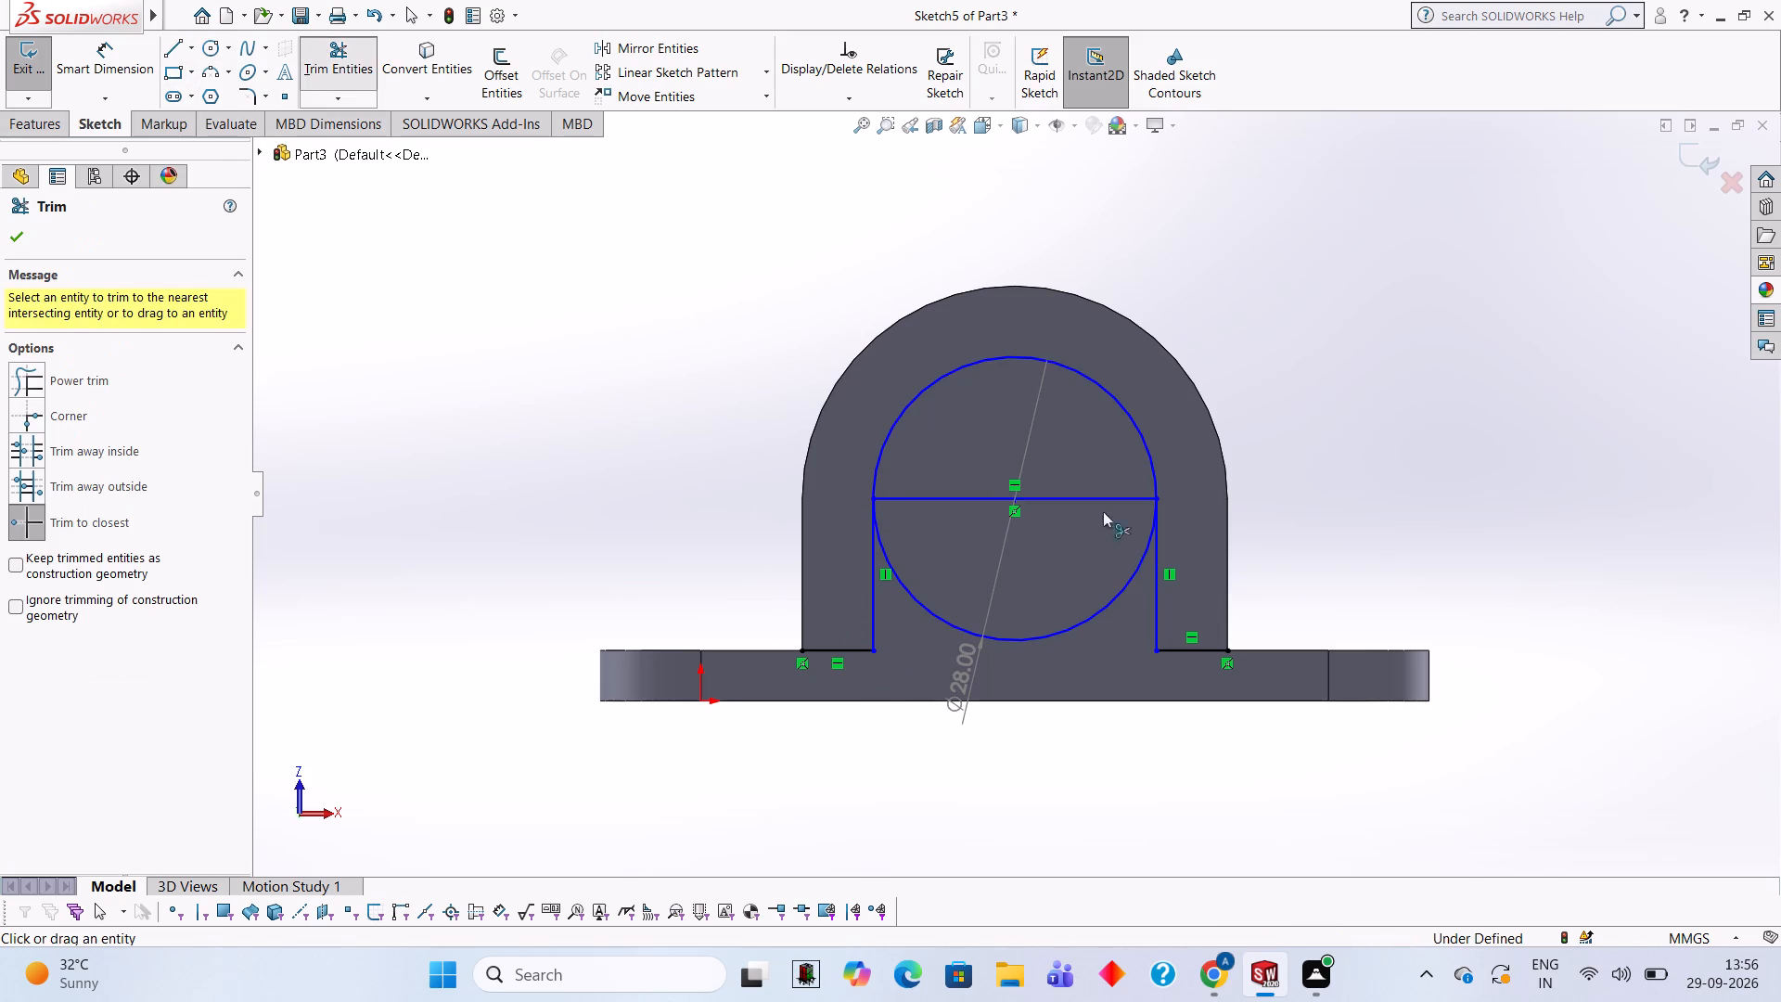
click(1070, 626)
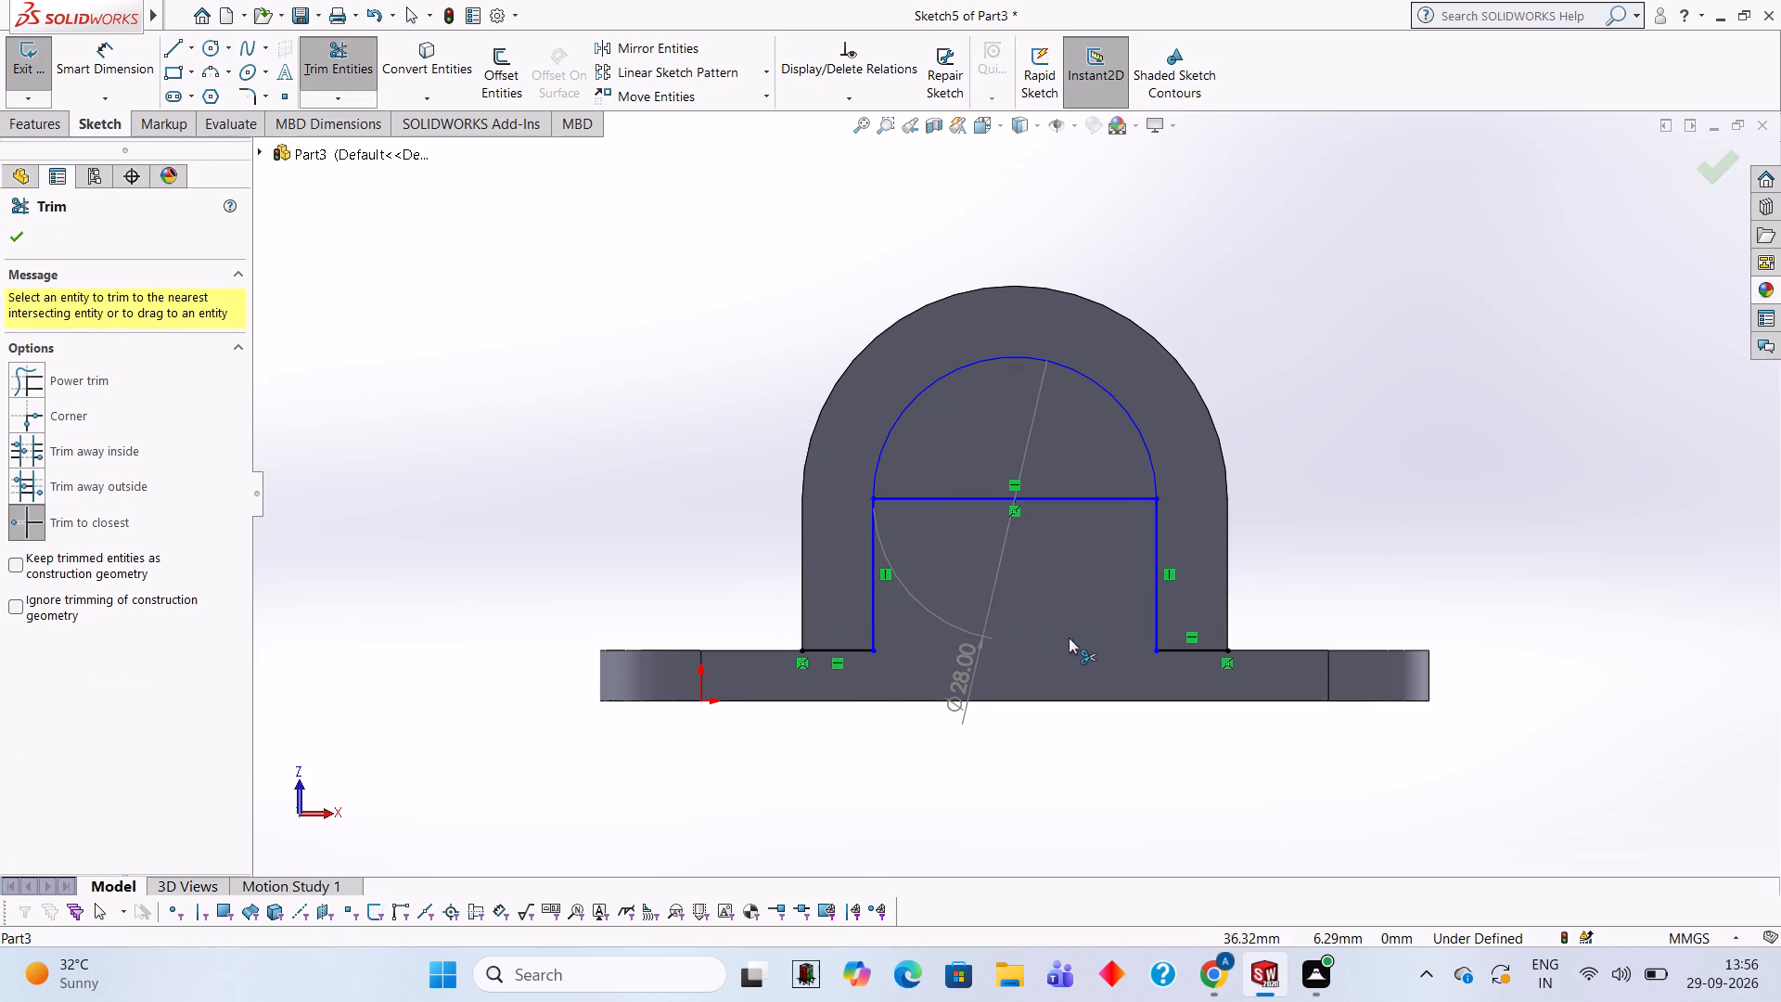
click(1048, 499)
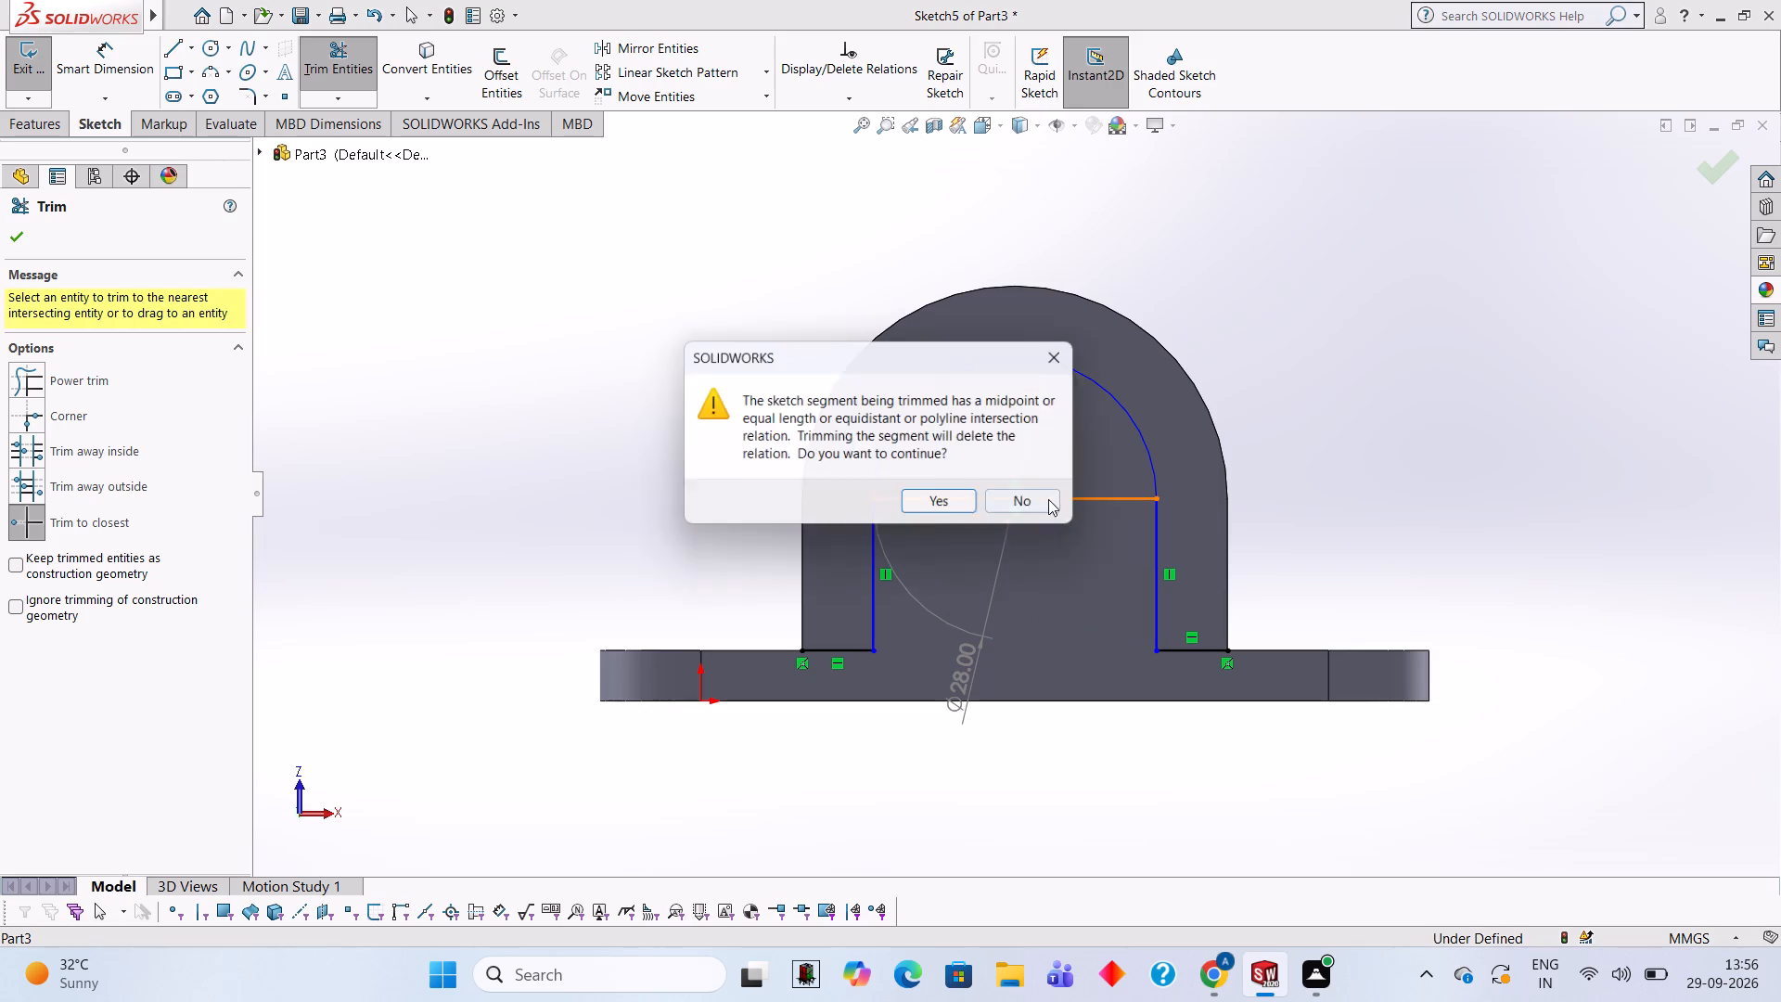
click(977, 508)
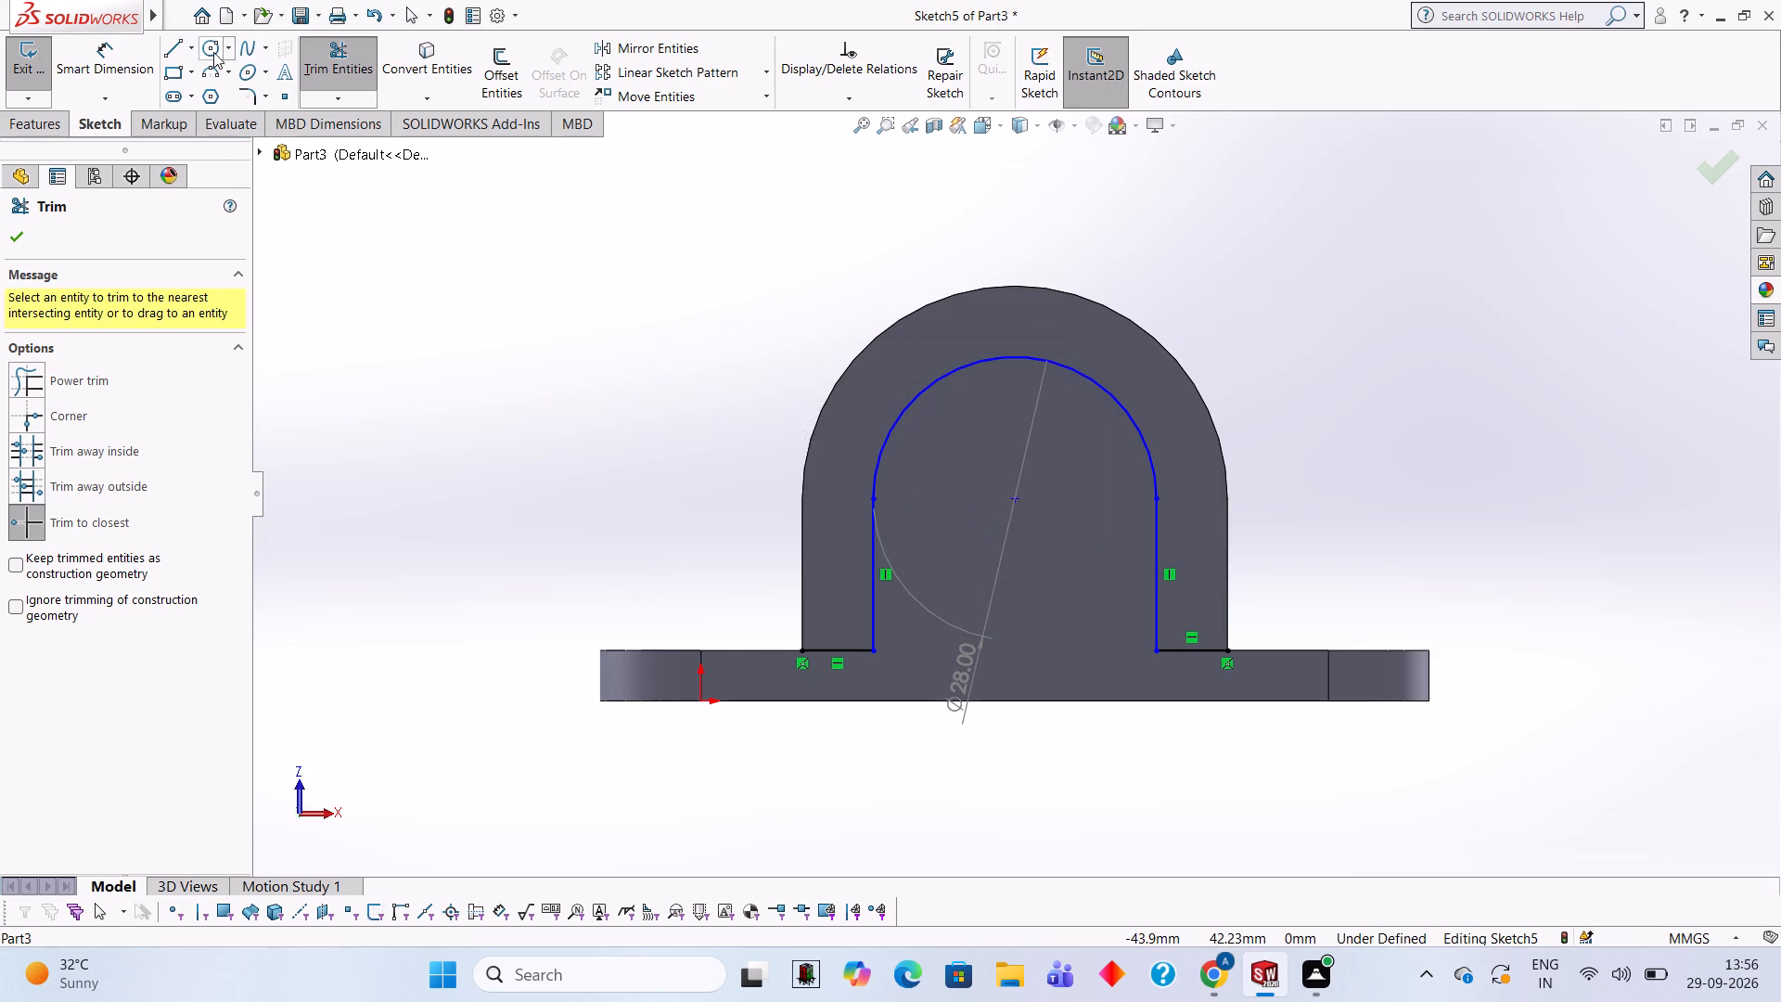
Close the arch's bottom with a 28 mm horizontal line and trim off the two 7 mm lines beside it.
click(171, 43)
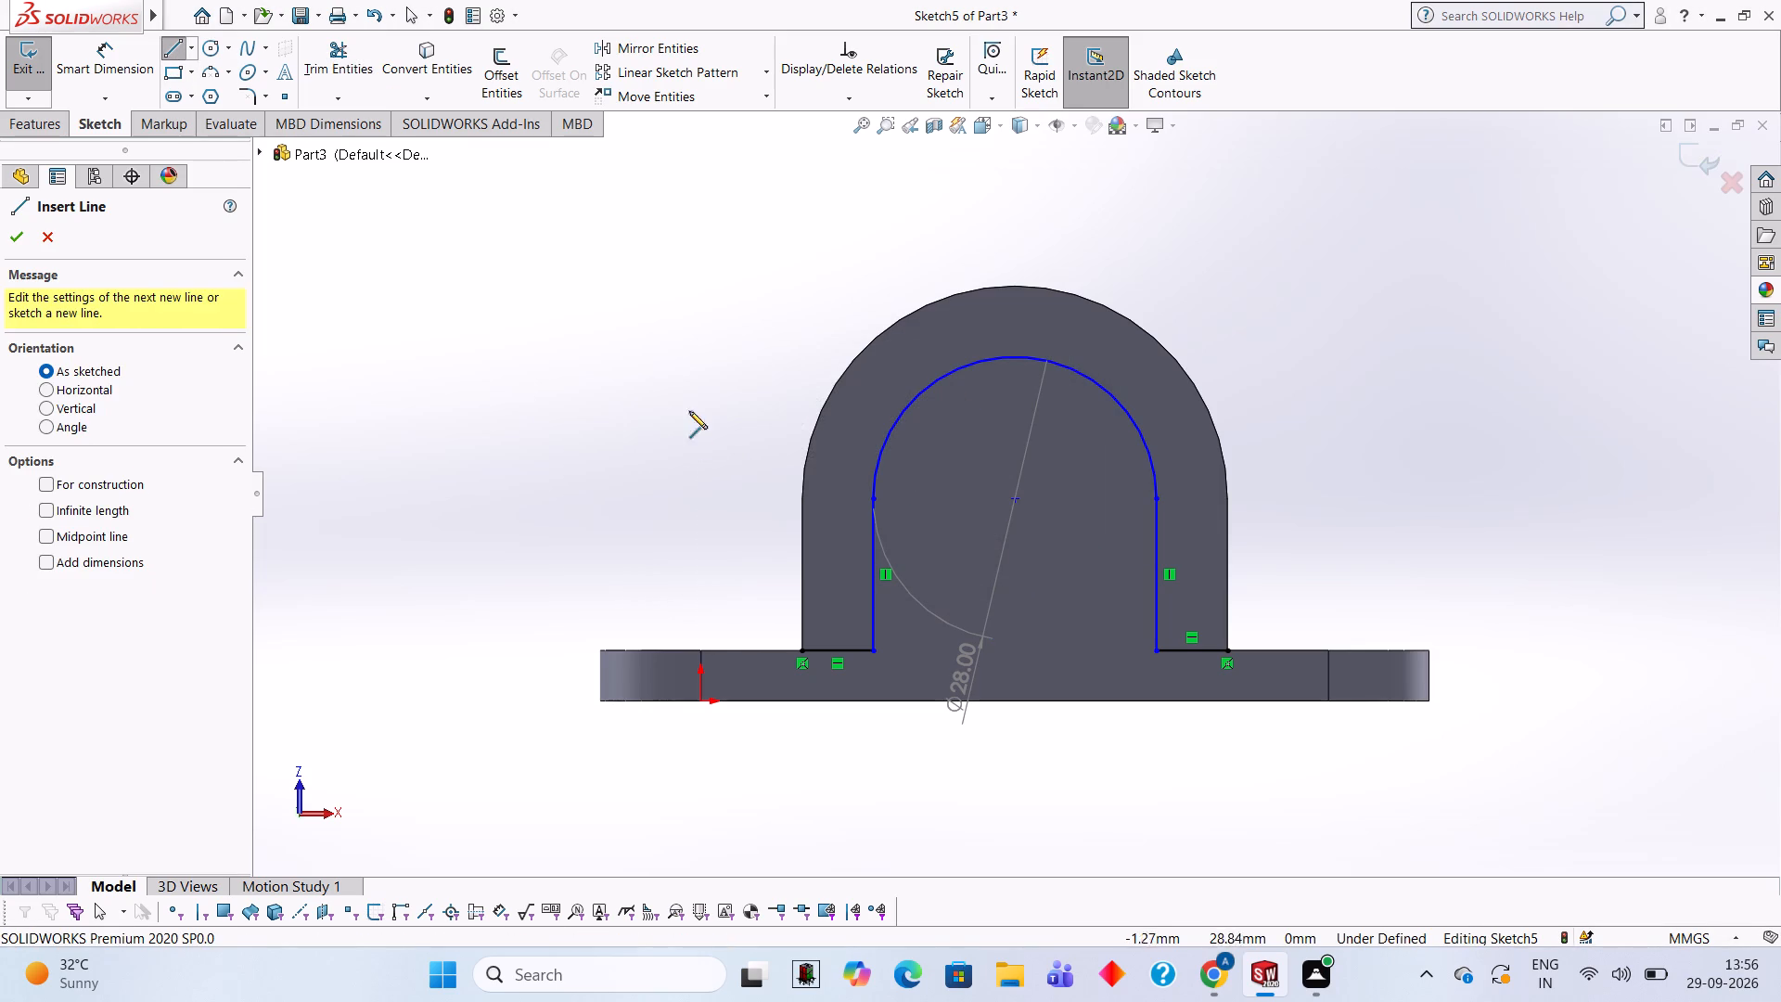
click(871, 648)
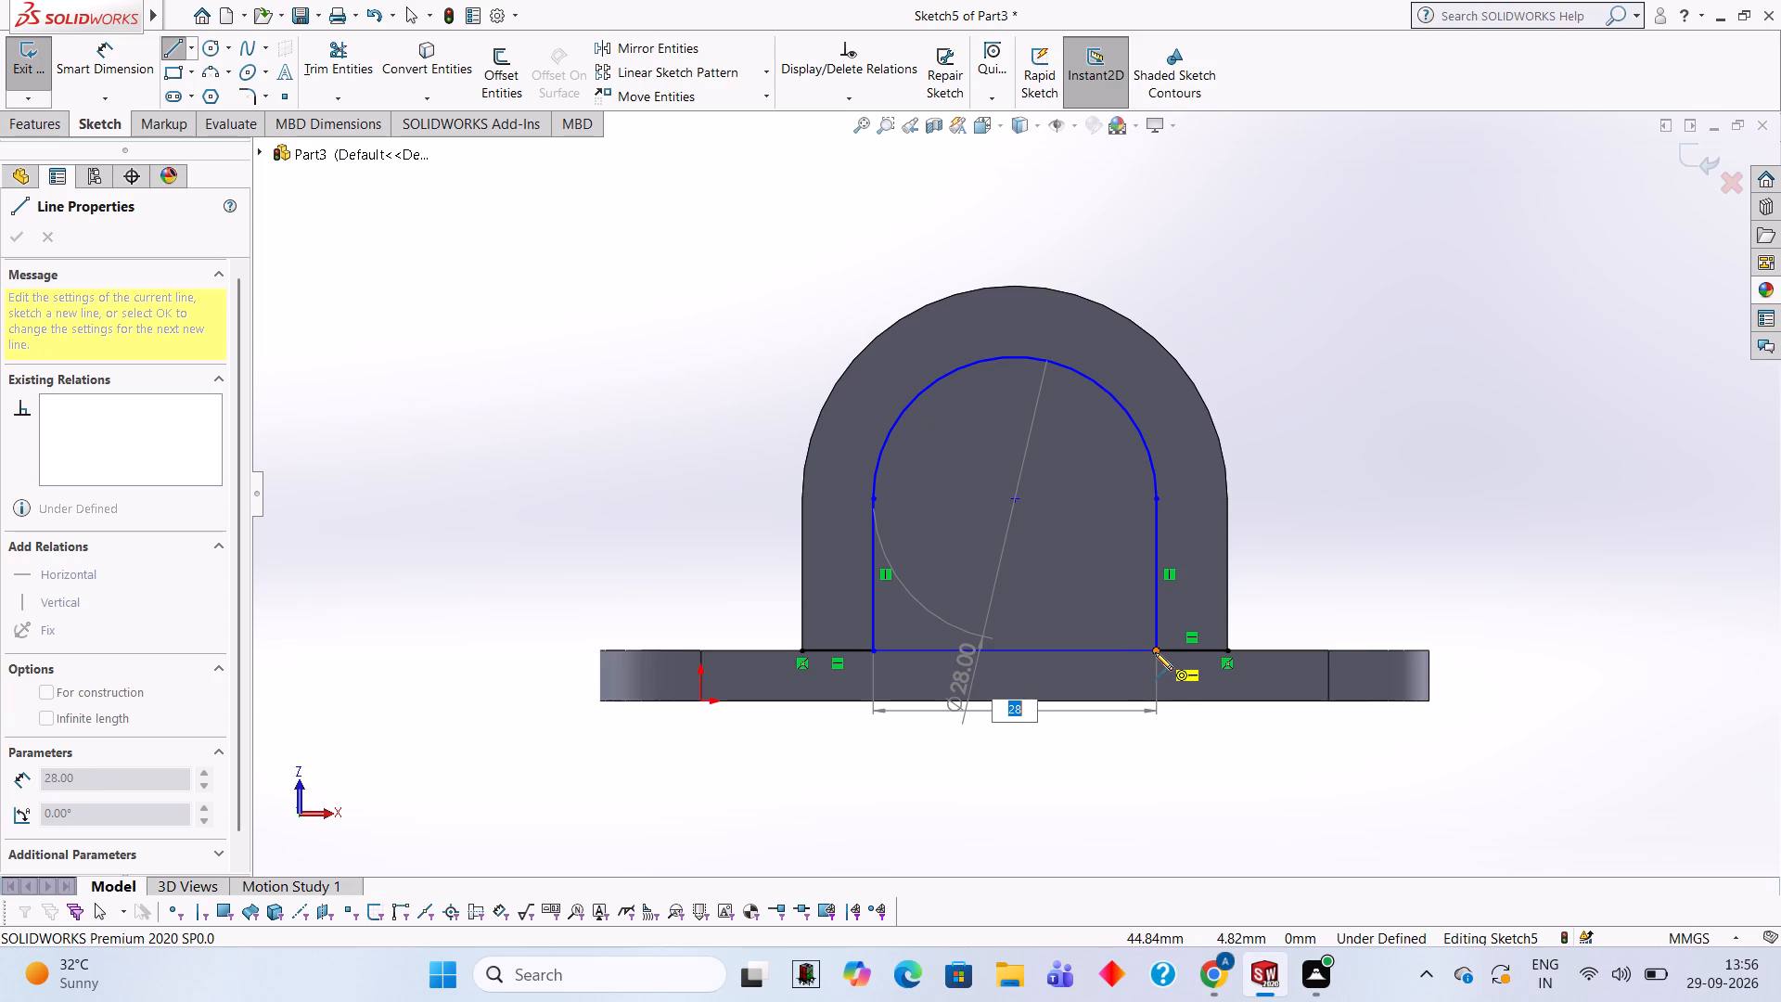
click(1155, 652)
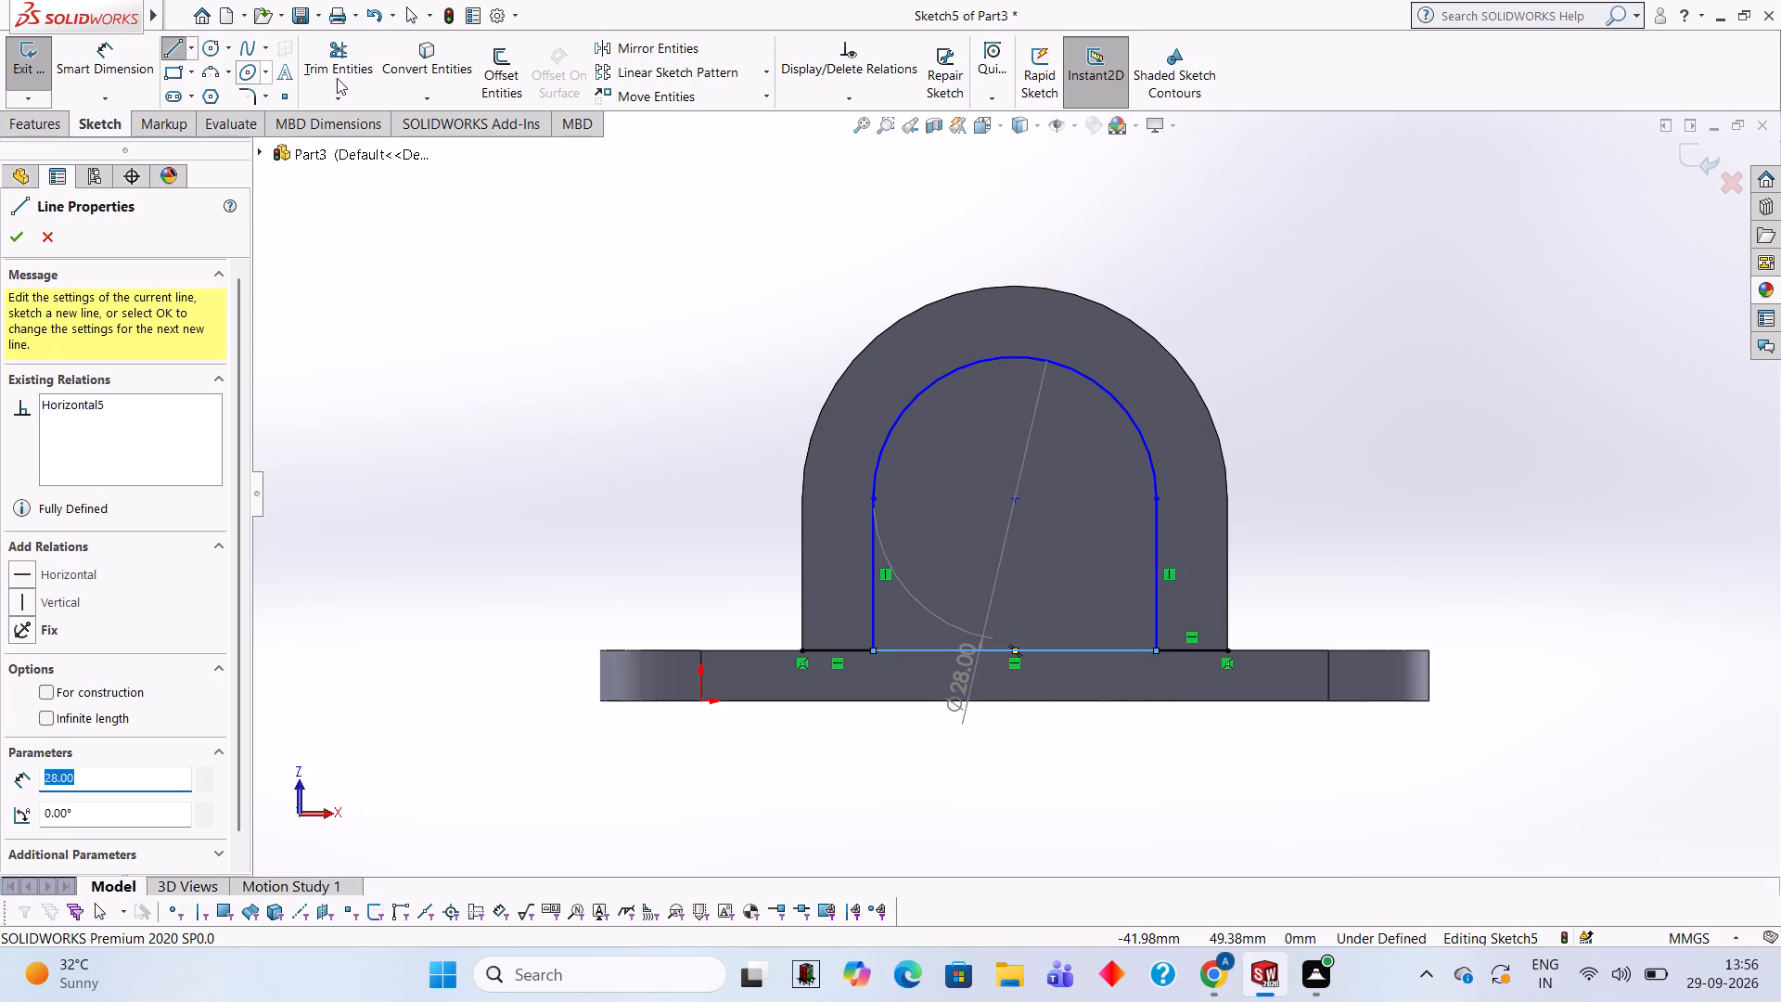
click(349, 70)
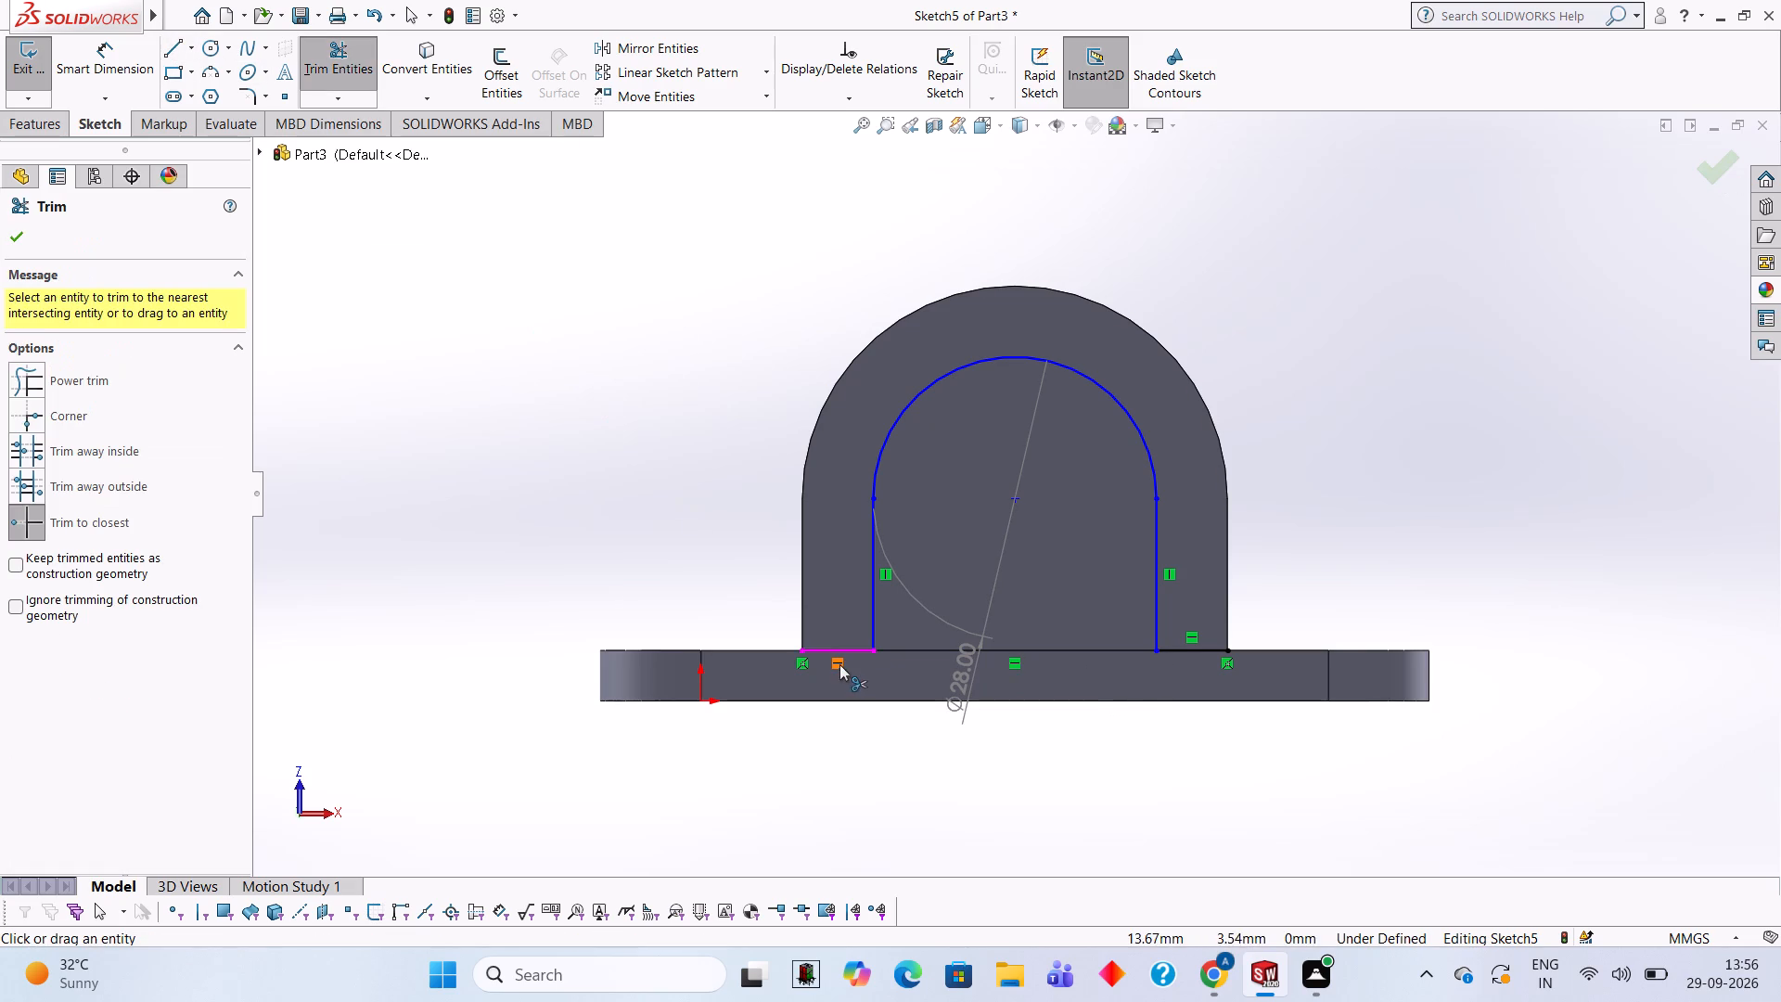
click(846, 645)
click(852, 649)
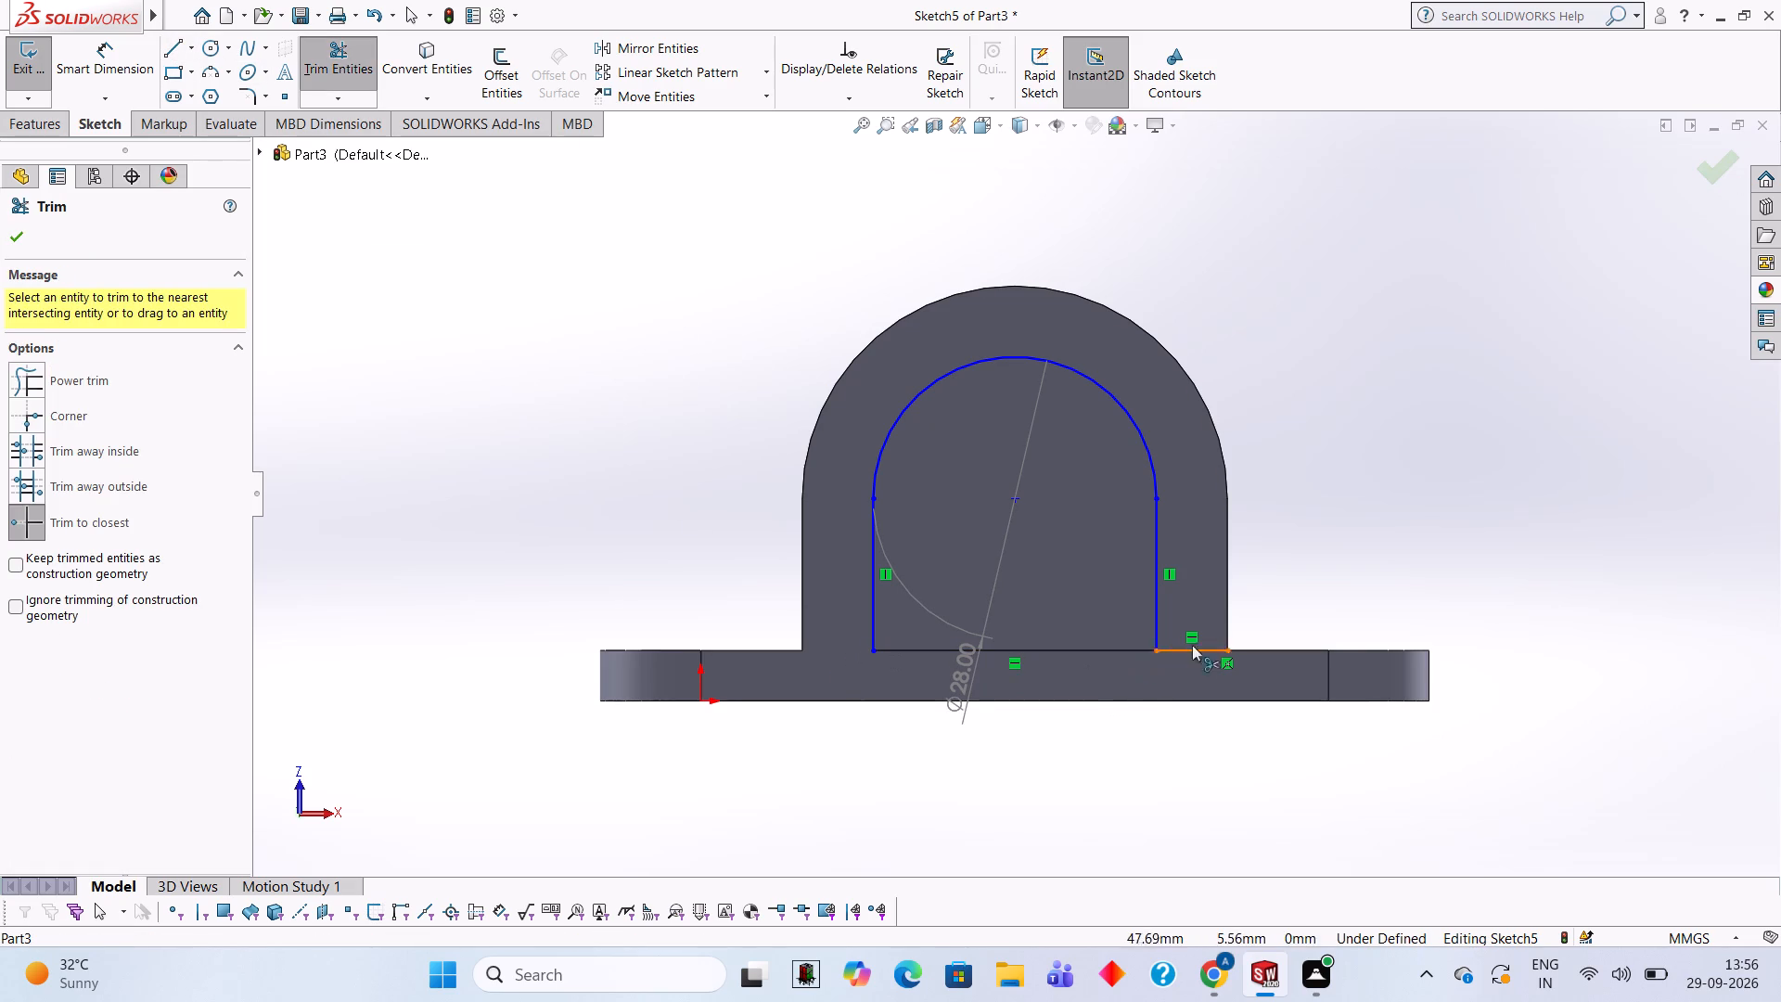
click(1205, 646)
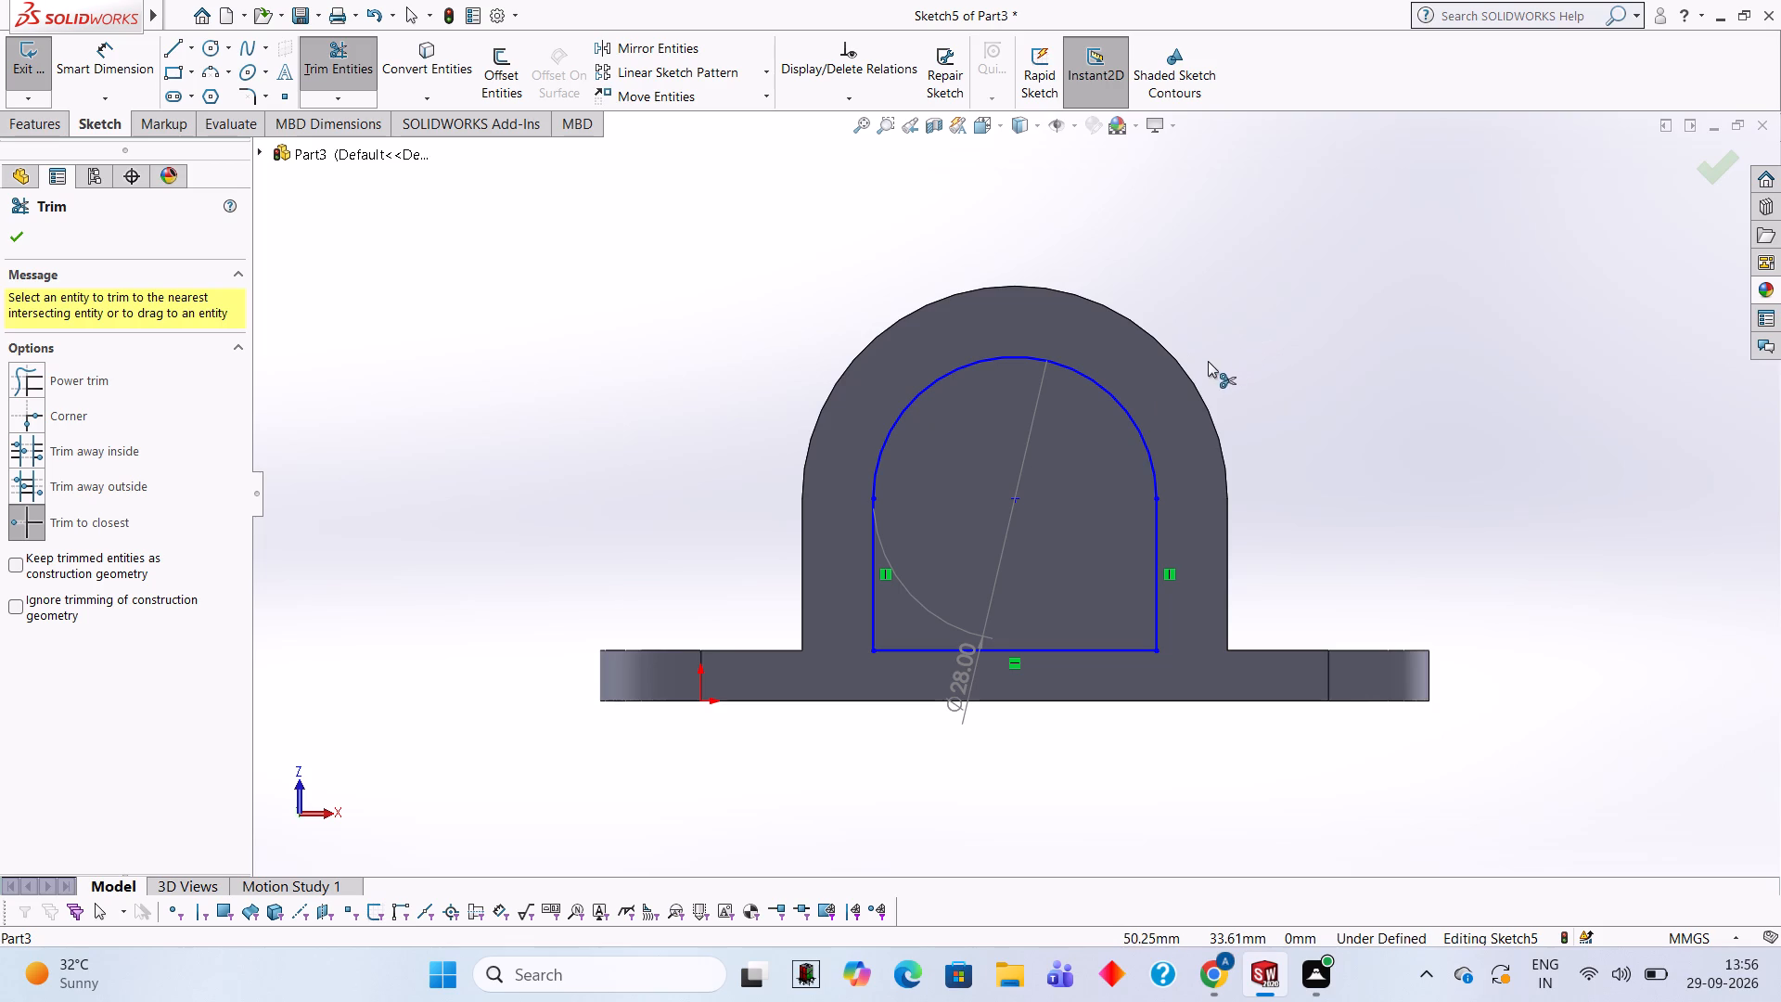
Cut-extrude the closed arch profile 20 mm blind through the boss.
click(26, 132)
click(322, 78)
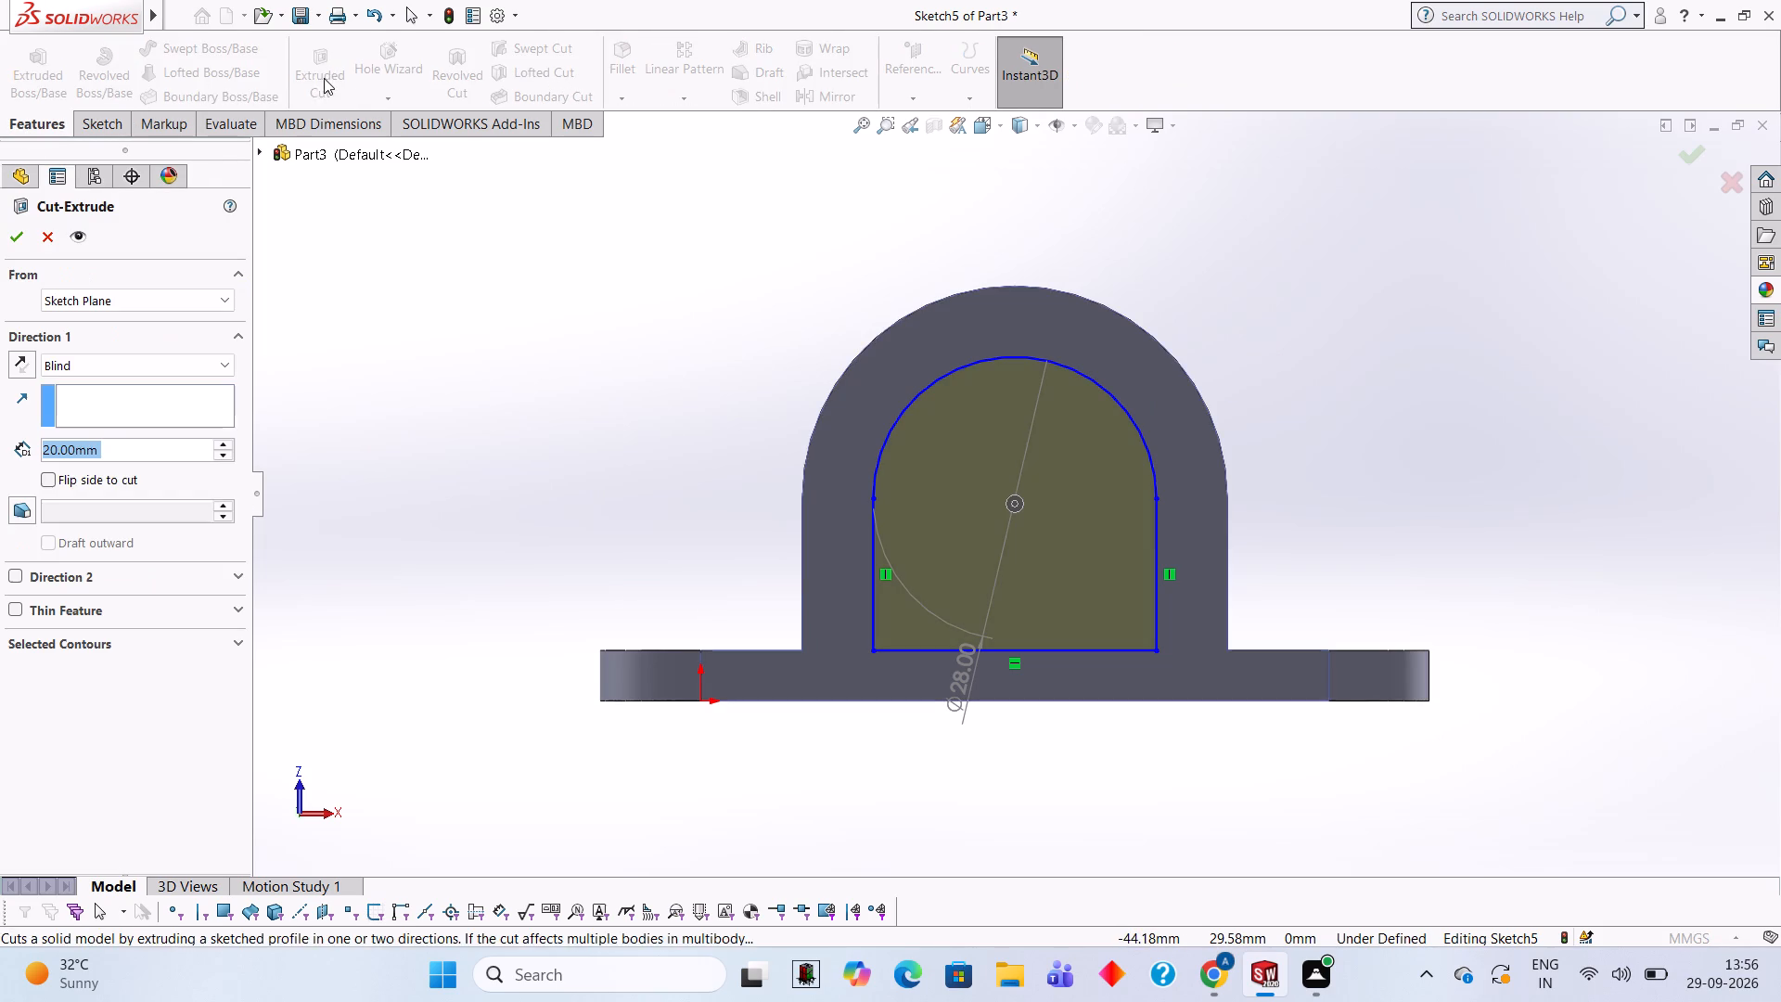
middle_drag(574, 329, 626, 636)
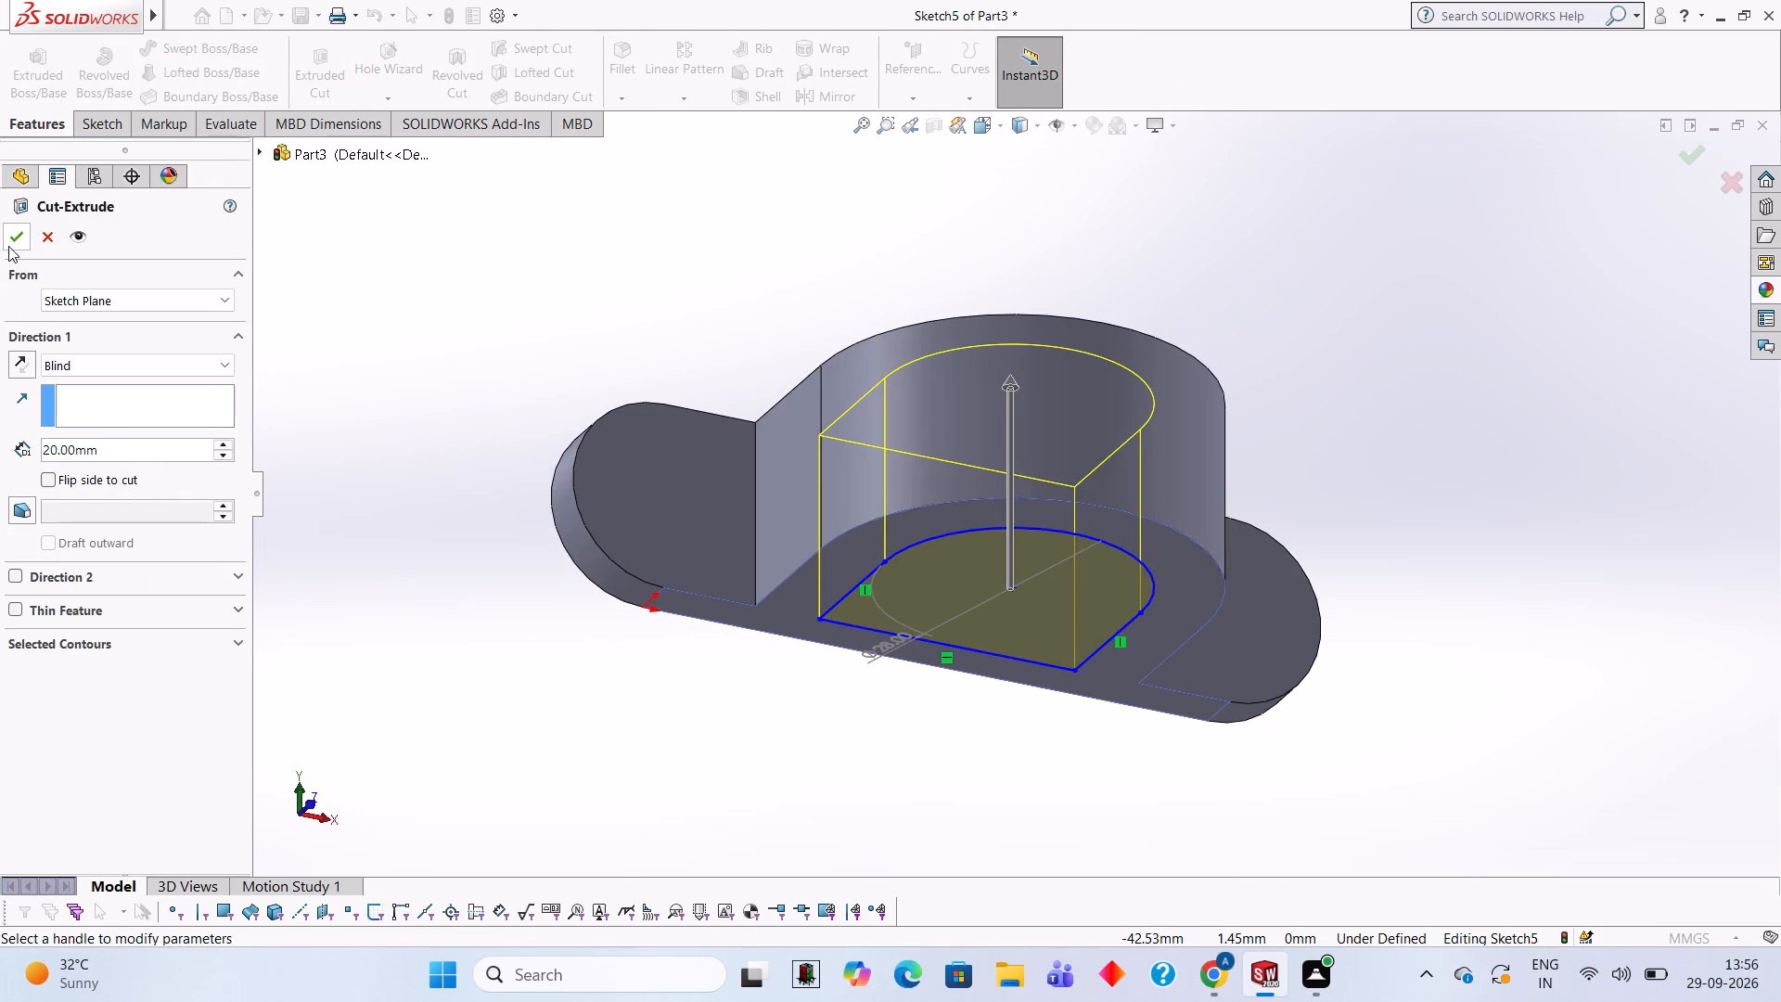
click(21, 225)
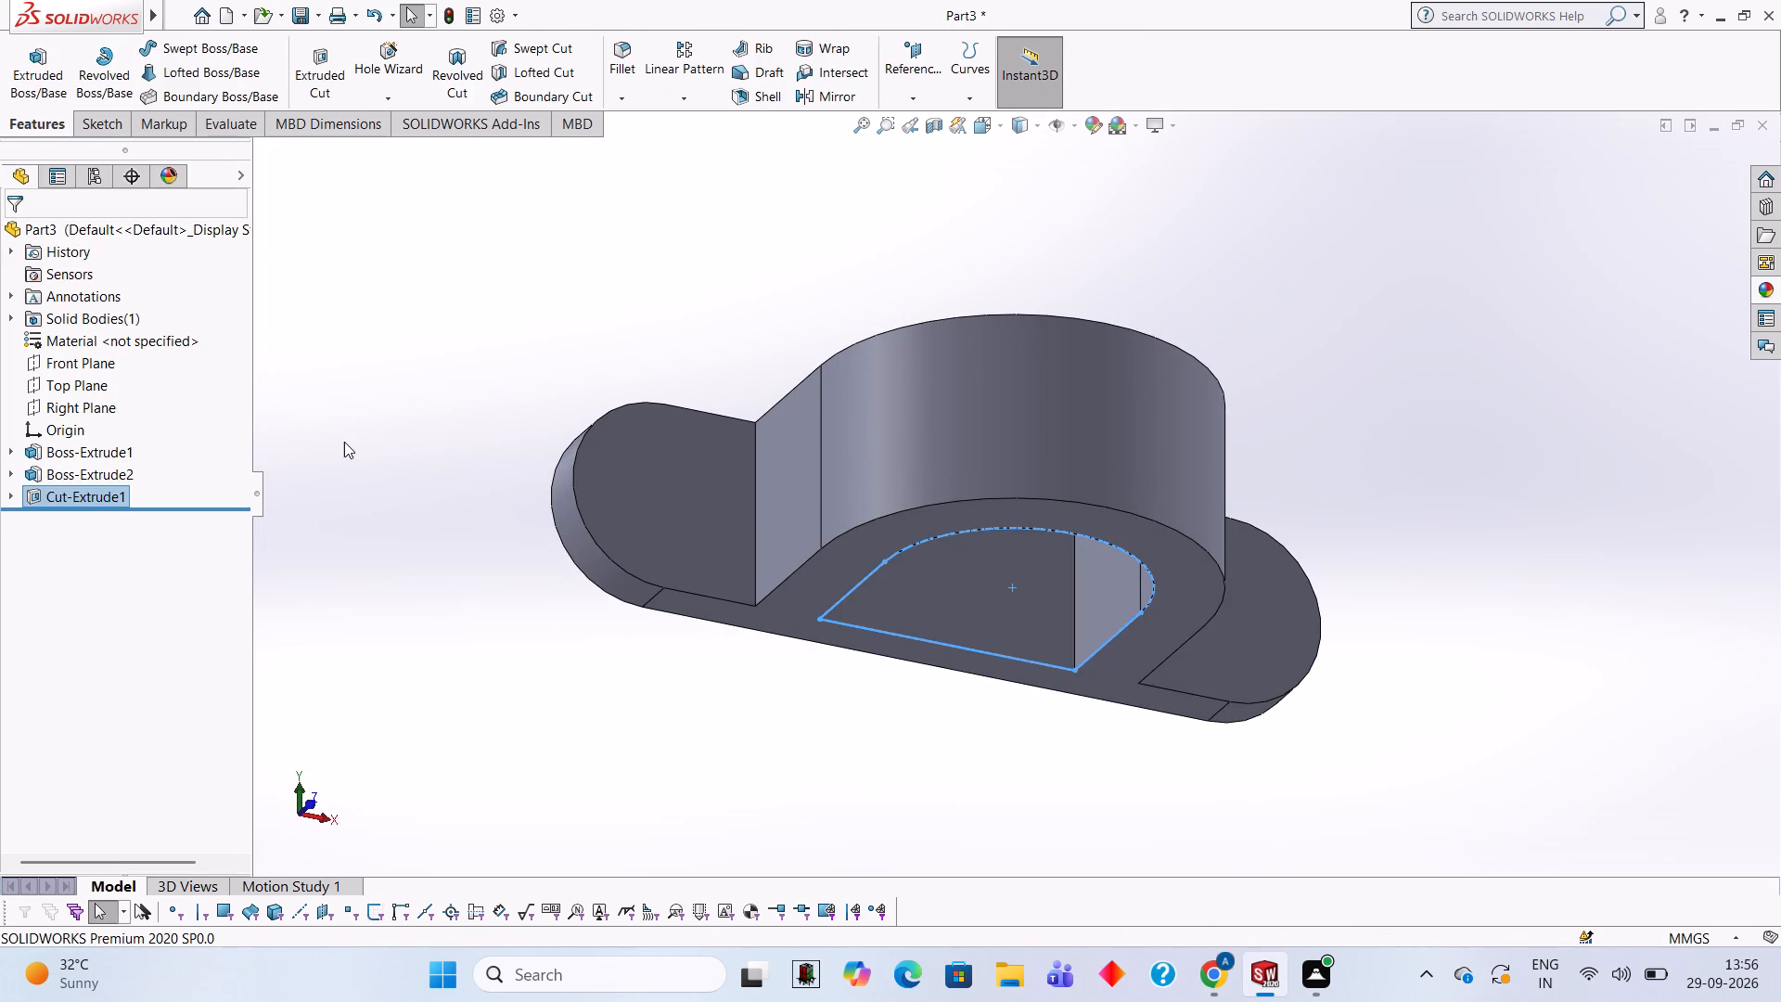
click(344, 442)
Start a new sketch on the plate's flat face beside the boss, viewed normal to it.
middle_drag(921, 799, 894, 525)
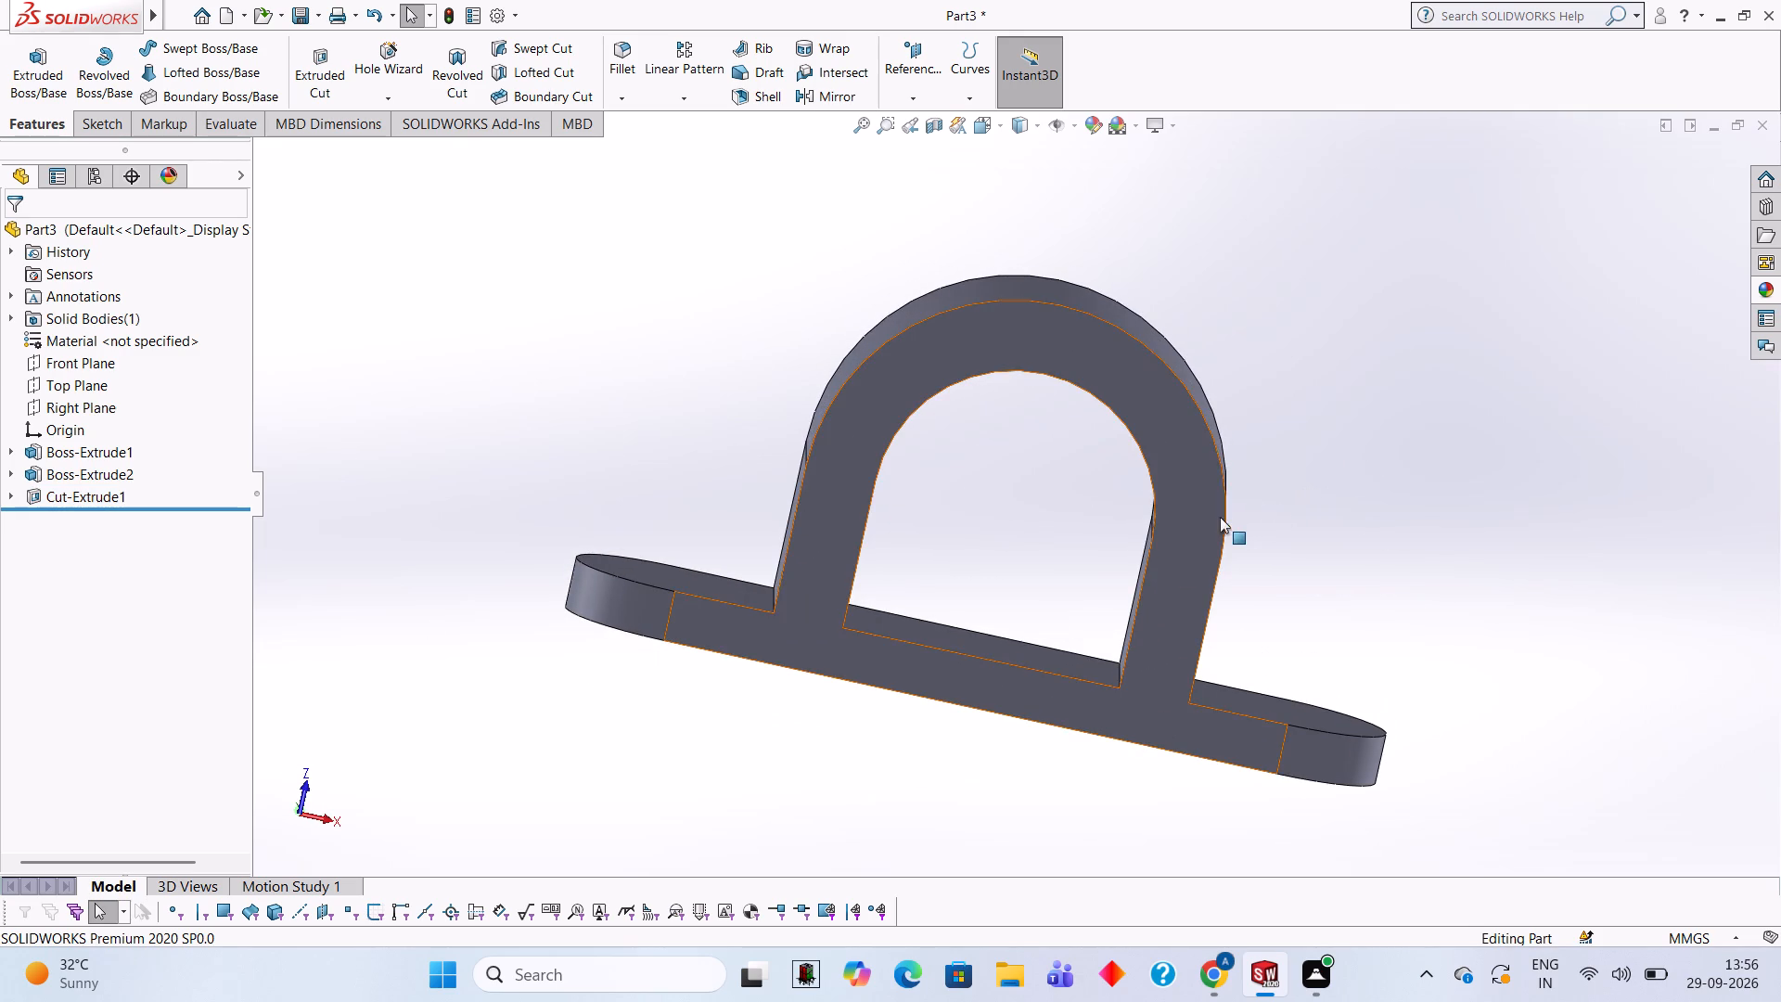
middle_drag(1309, 460, 1195, 863)
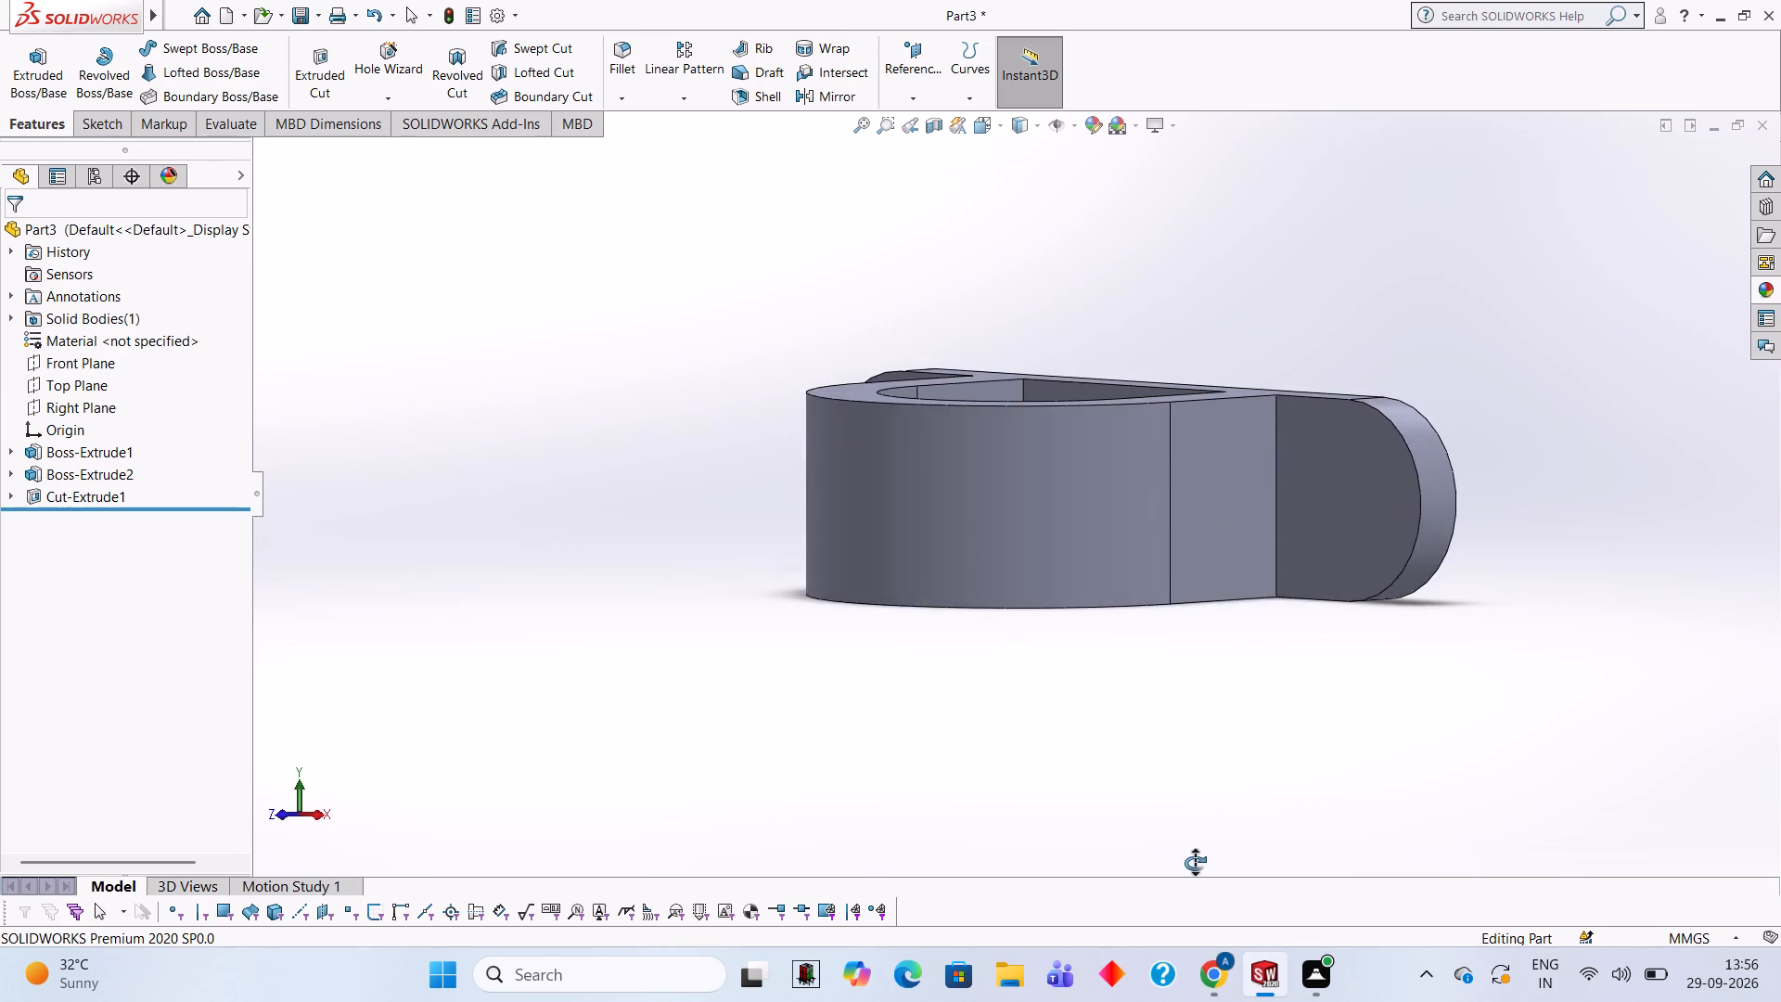
middle_drag(1195, 863, 1182, 777)
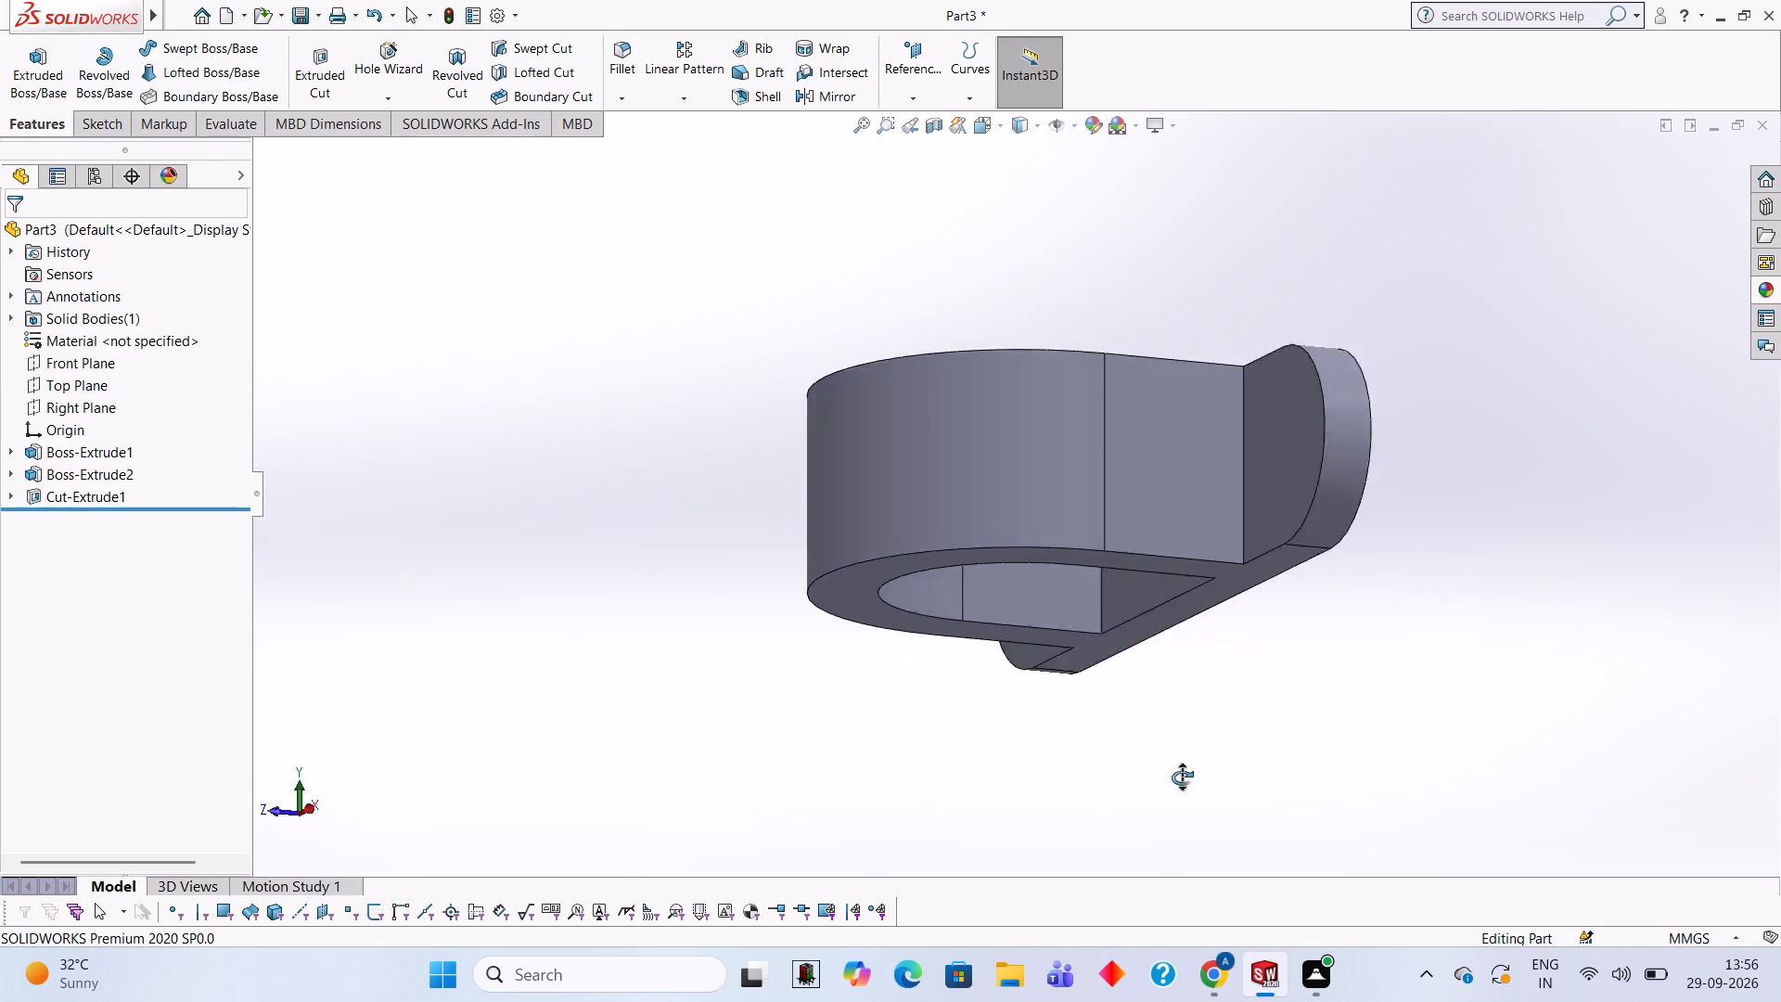
middle_drag(1182, 777, 1311, 796)
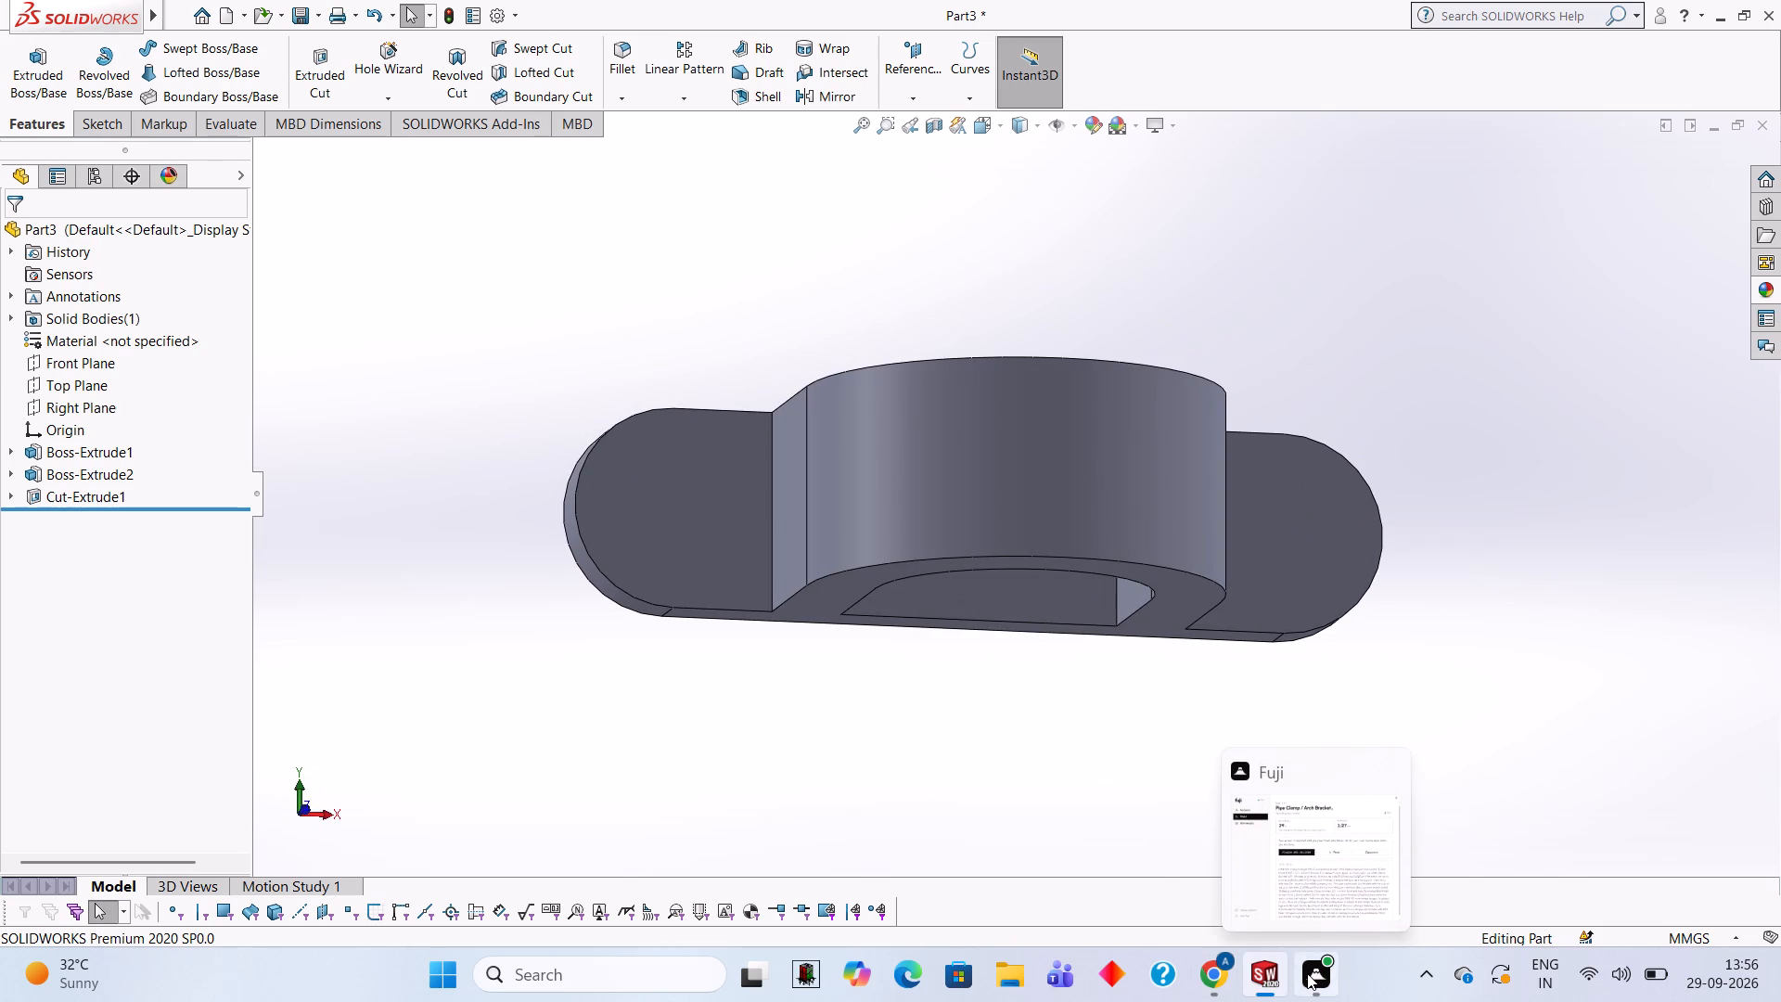
click(1313, 531)
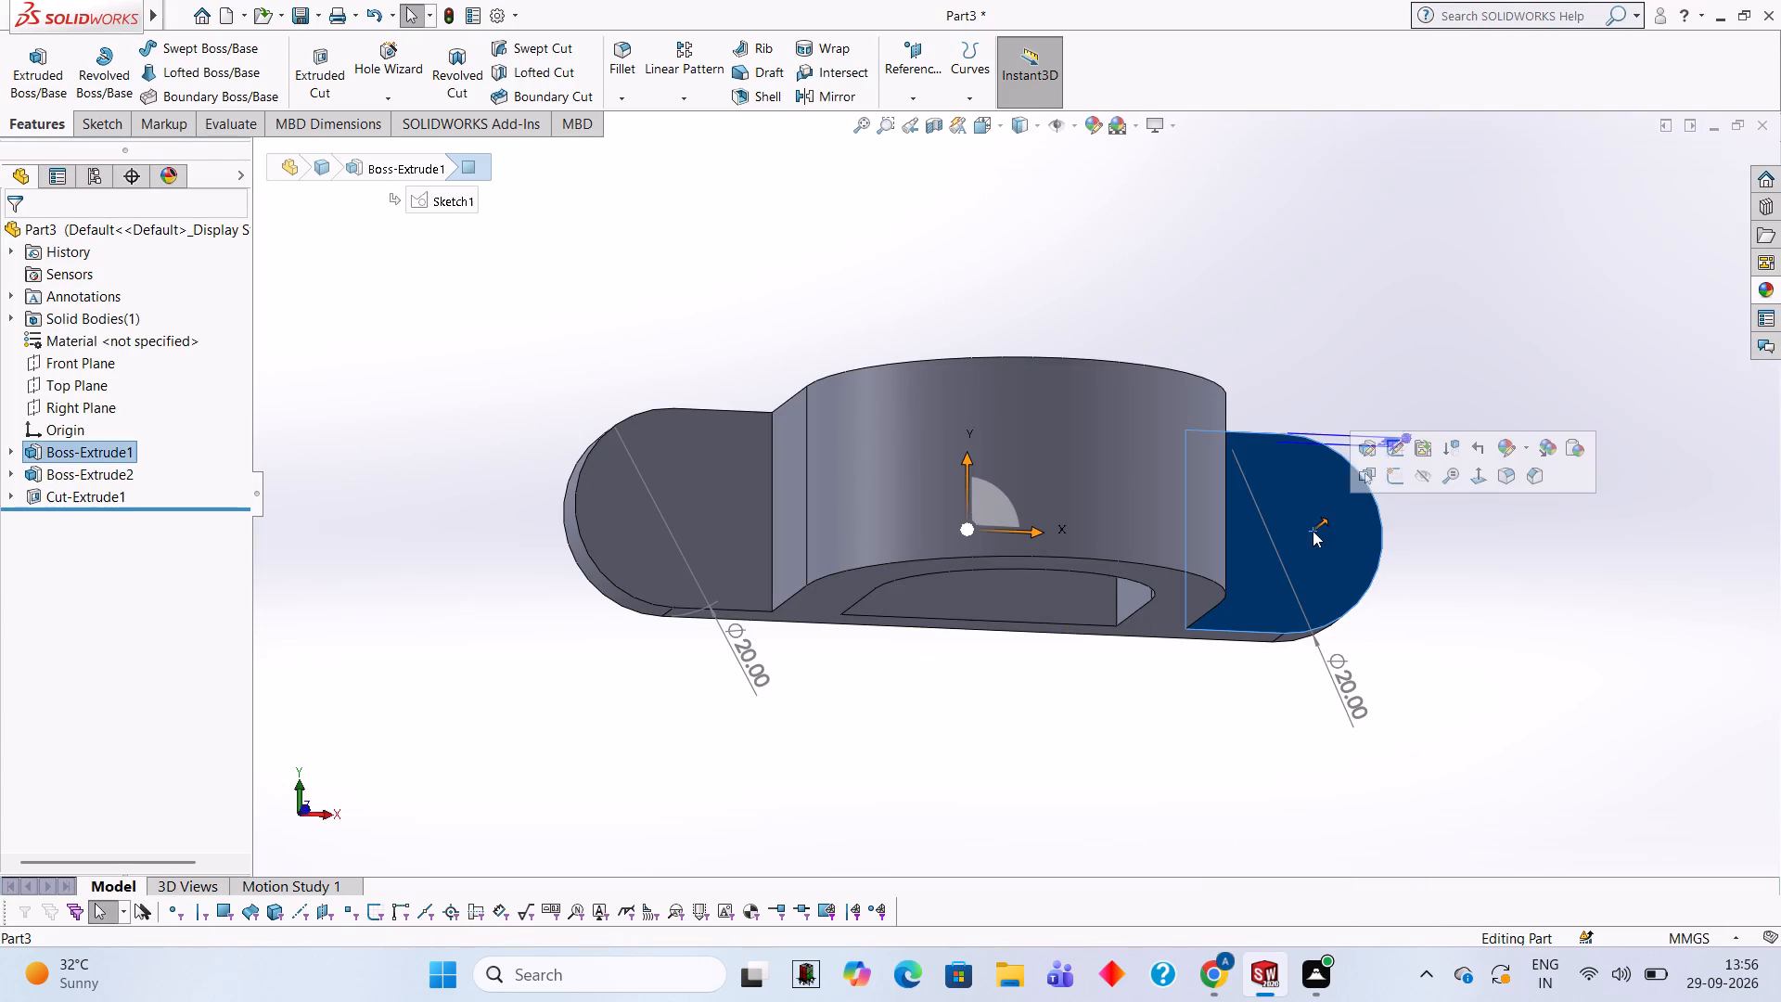
click(1394, 484)
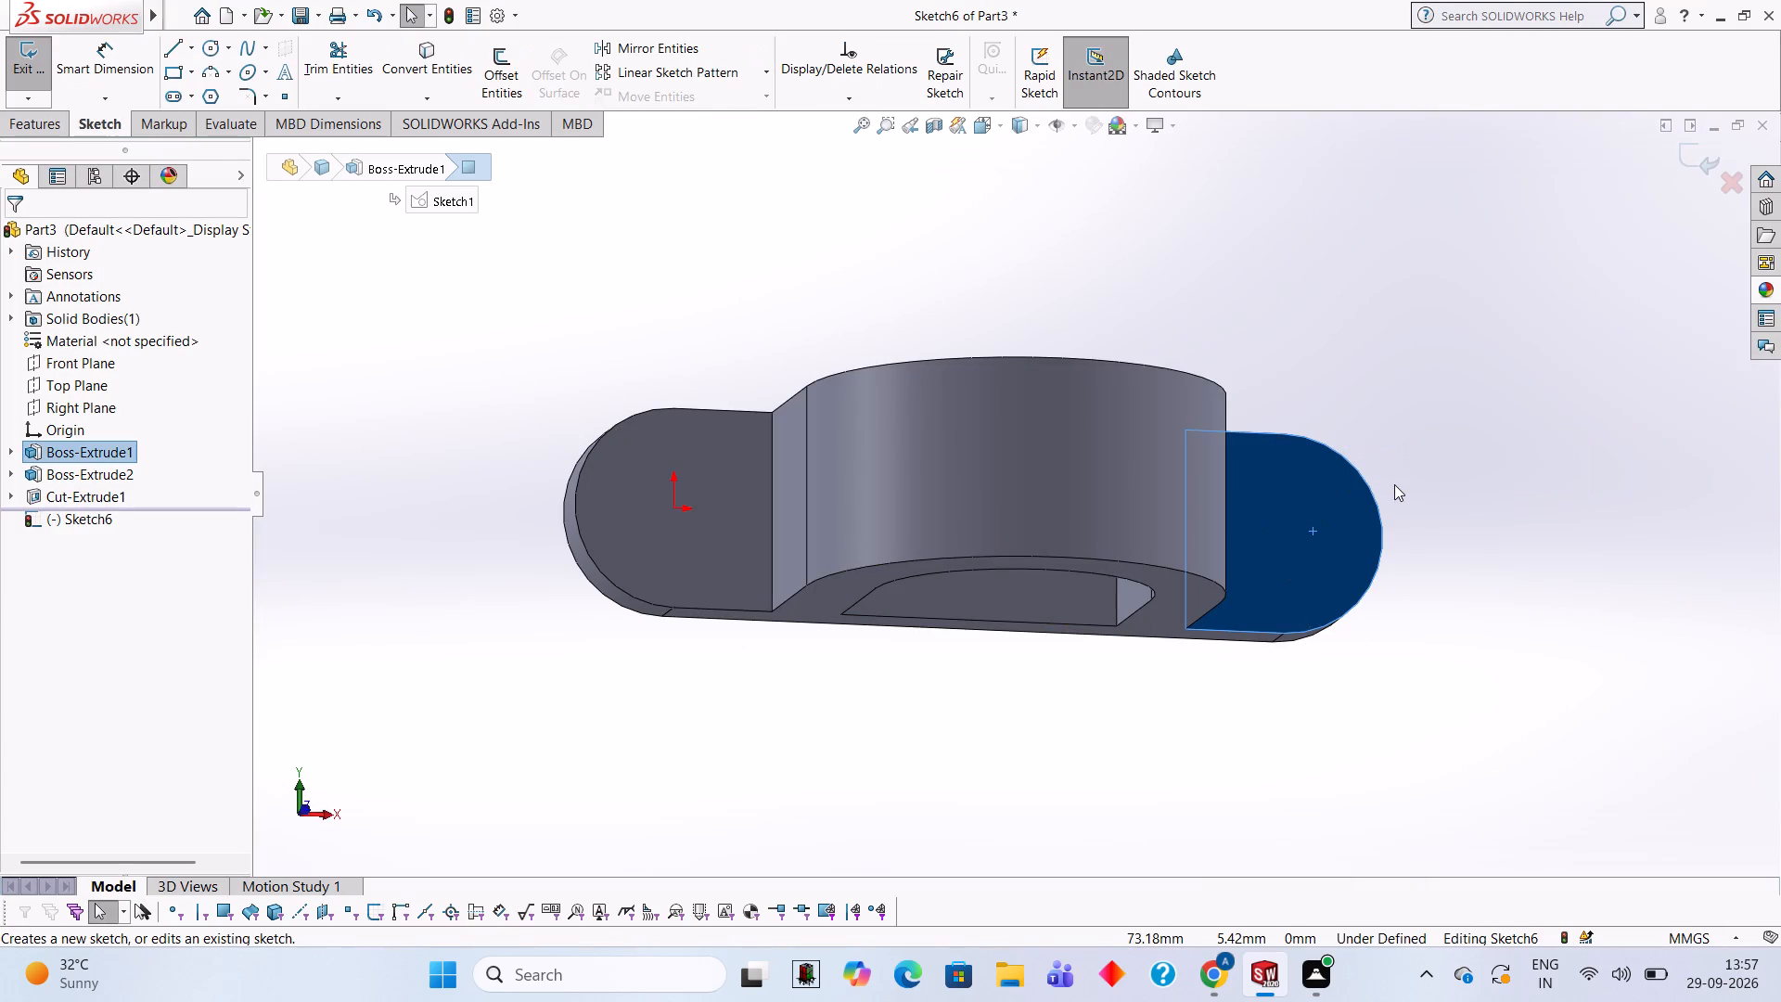
key(ctrl+8)
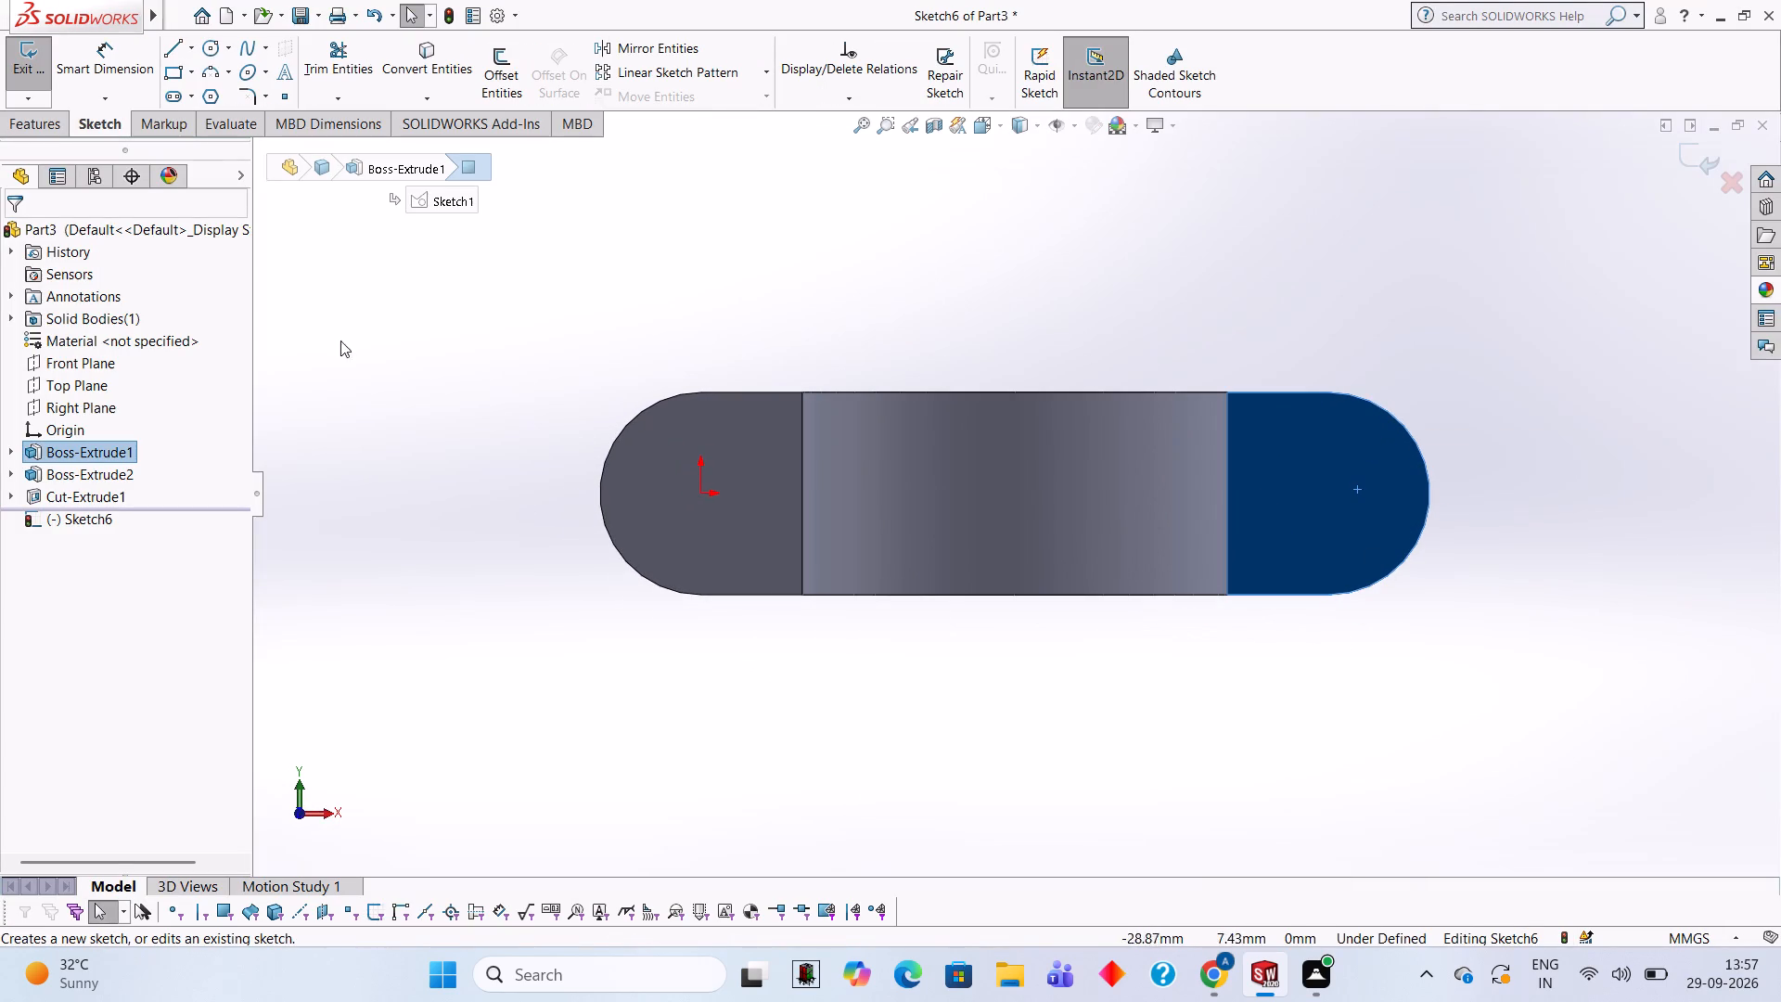
Draw a 10 mm diameter circle concentric with each rounded end of the plate.
click(206, 50)
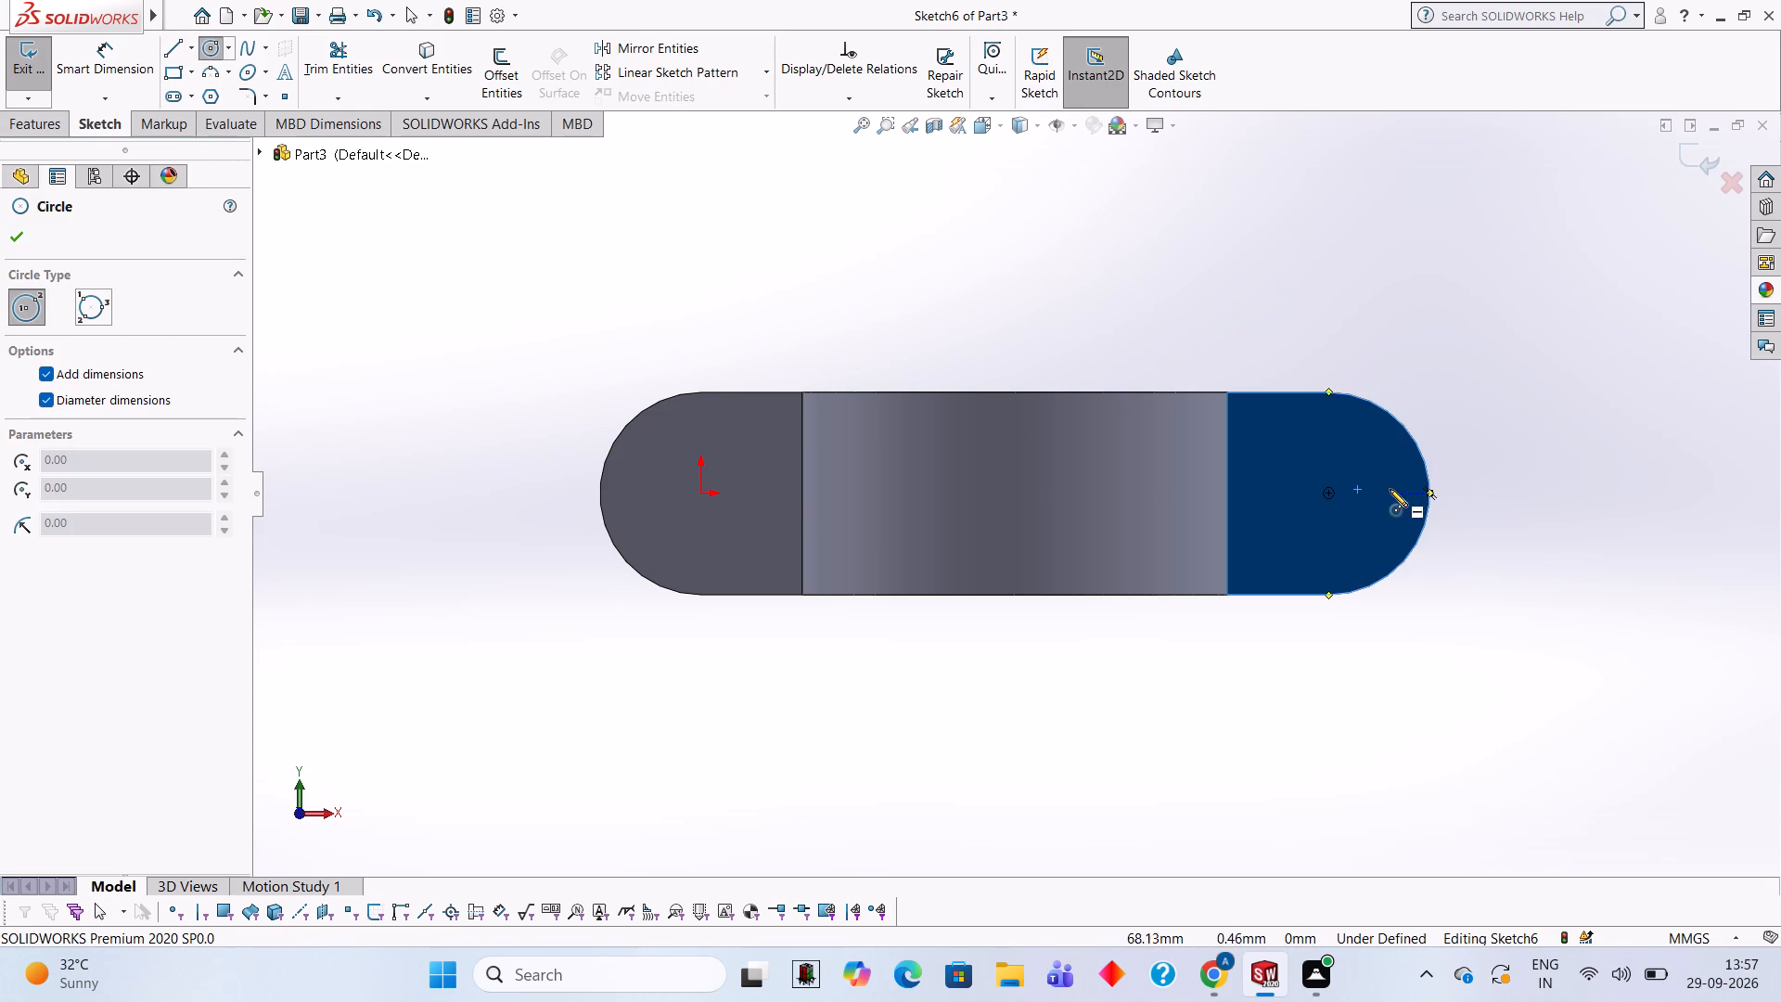
click(1328, 491)
text(10)
key(Return)
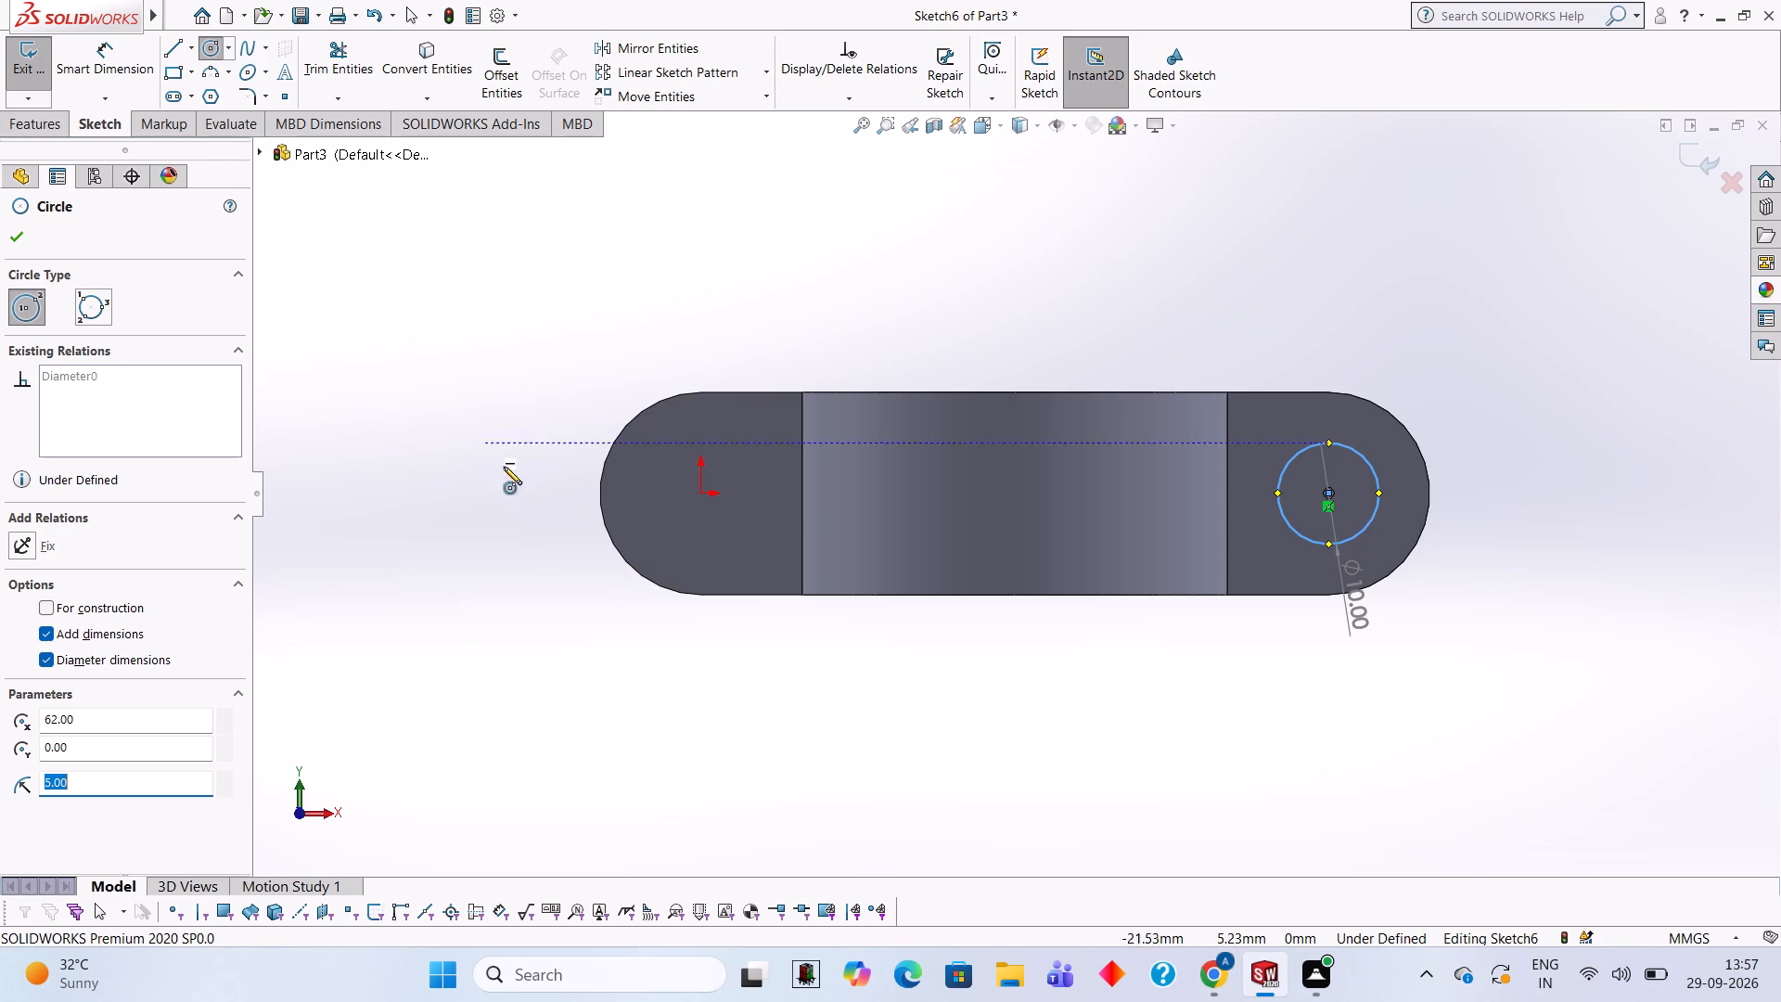
click(698, 495)
text(10)
key(Return)
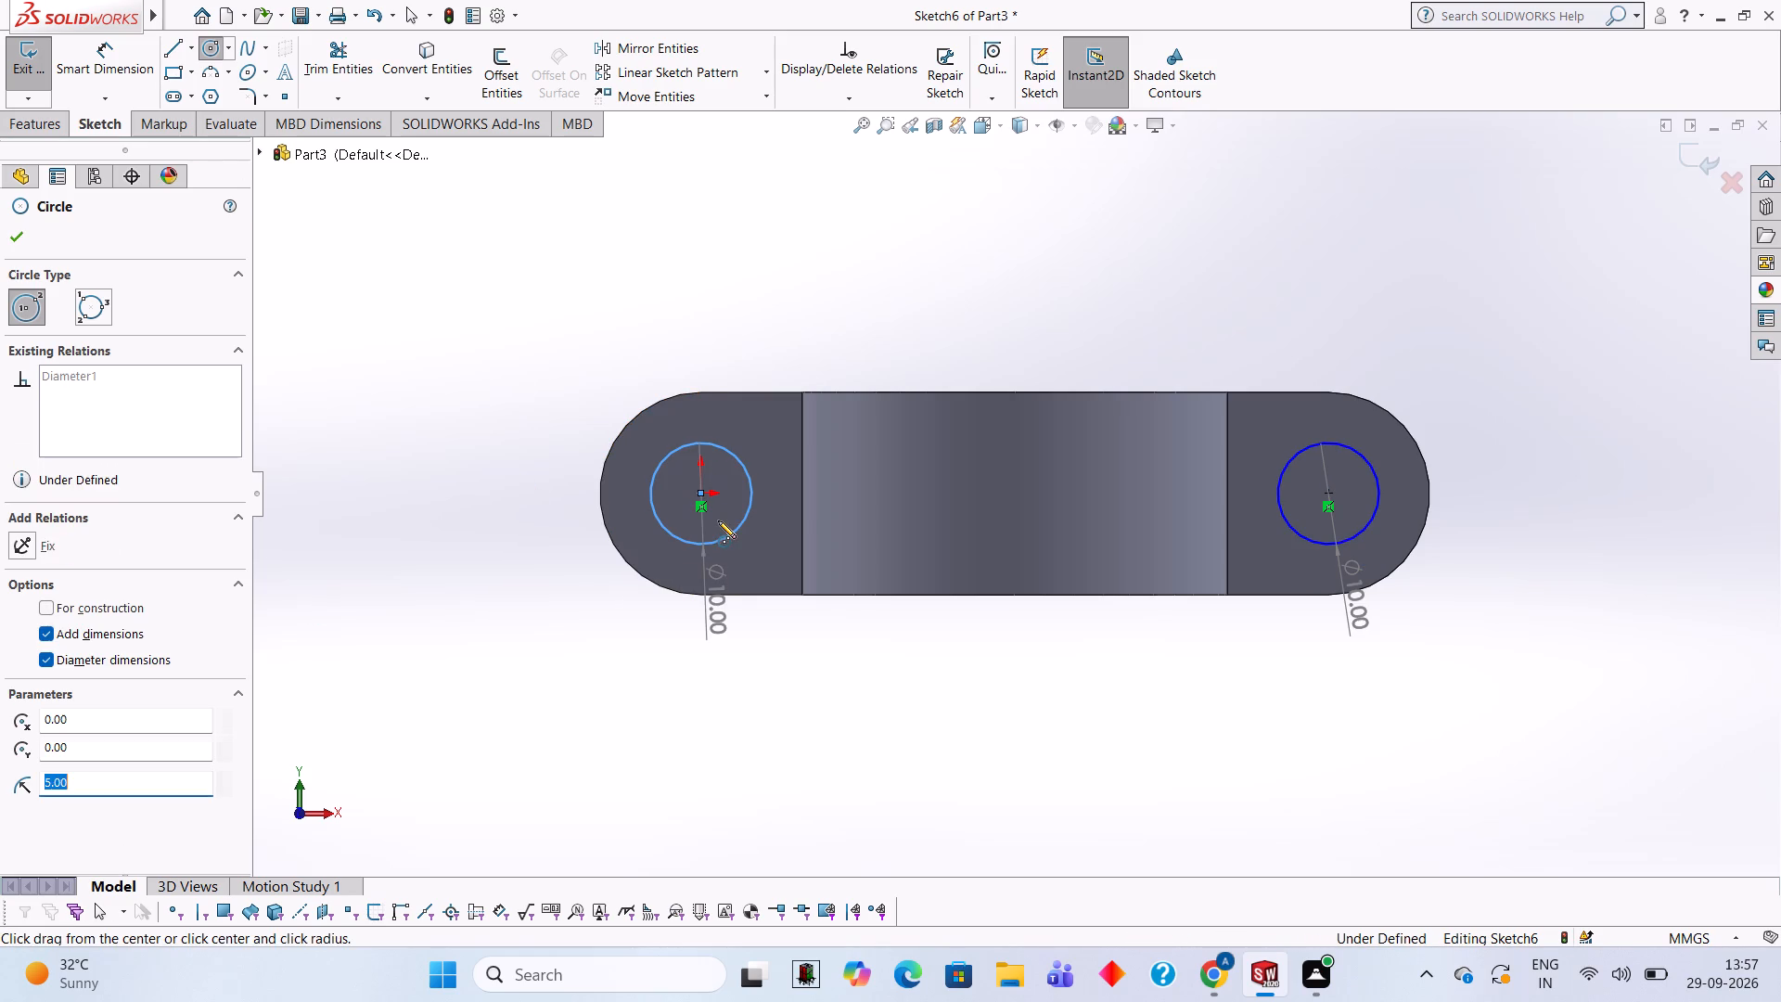
Cut-extrude both 10 mm circles 20 mm blind to make the plate's mounting holes.
click(59, 124)
click(312, 59)
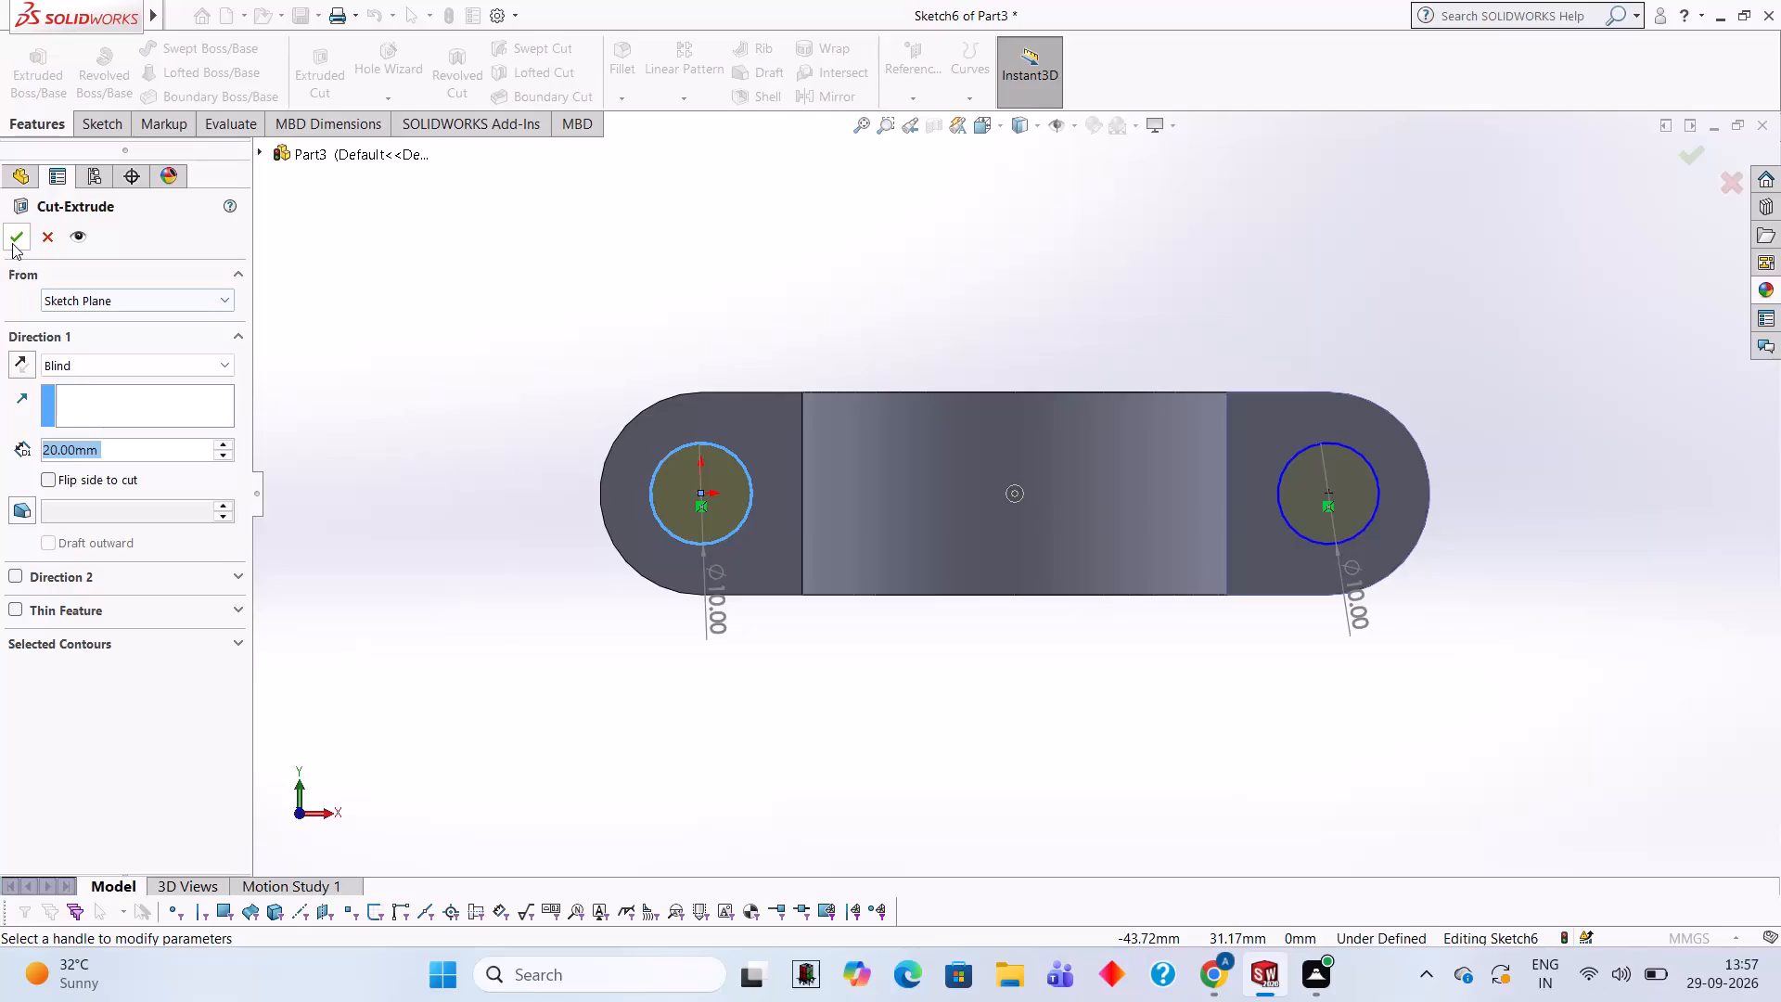
click(12, 243)
click(436, 452)
Inspect the finished bracket from several angles, checking the arched opening and the two mounting holes.
middle_drag(1011, 720, 995, 517)
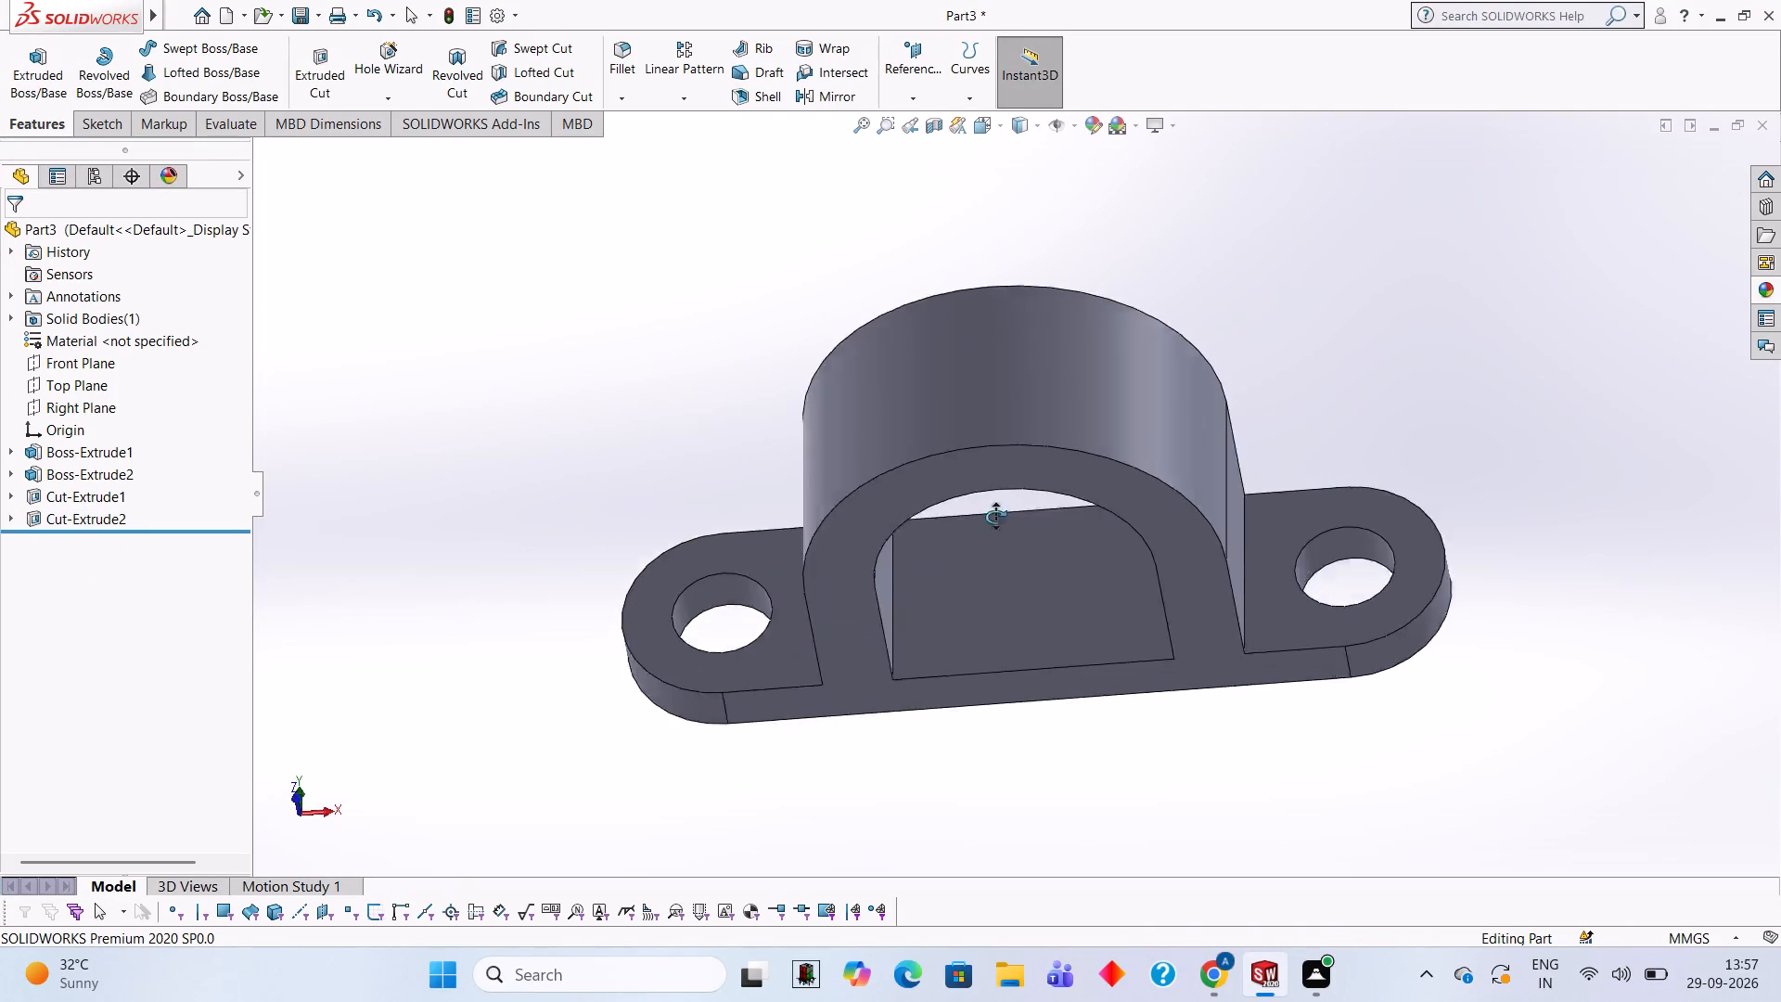
middle_drag(995, 517, 1006, 486)
scroll(1010, 487, up, 3)
middle_drag(1340, 567, 1313, 461)
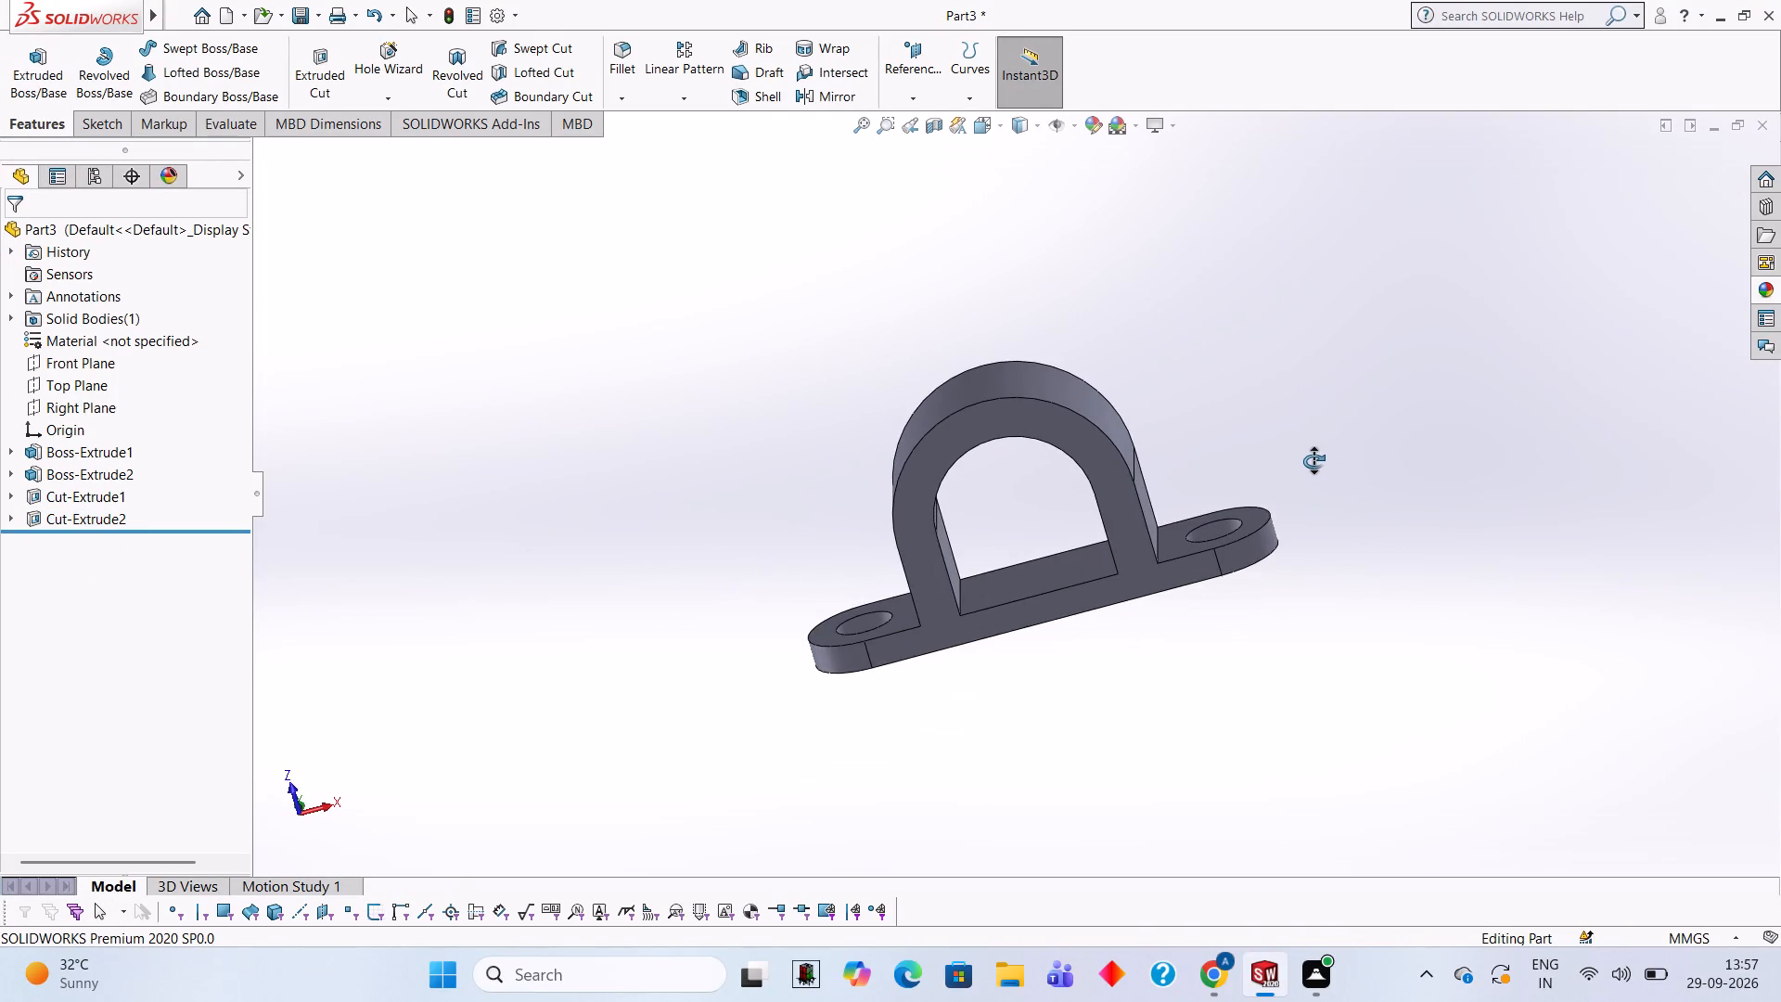
middle_drag(1313, 461, 1398, 523)
middle_drag(1034, 294, 1130, 705)
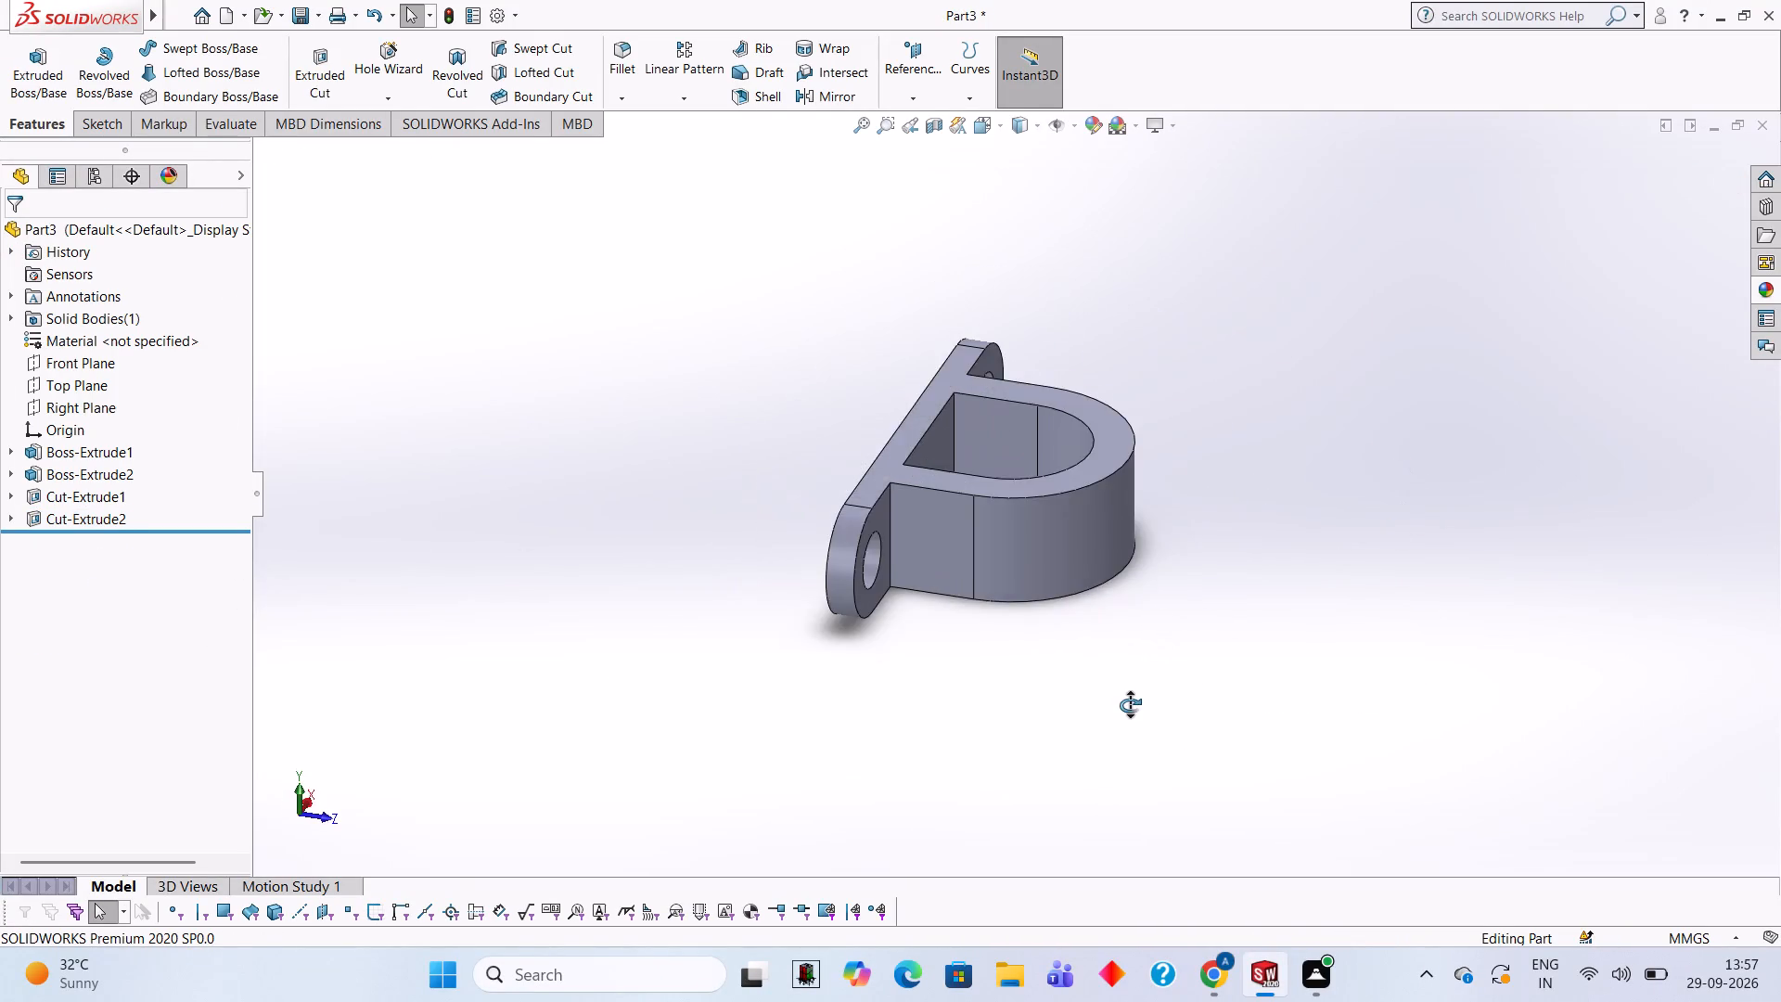
middle_drag(1130, 705, 1160, 535)
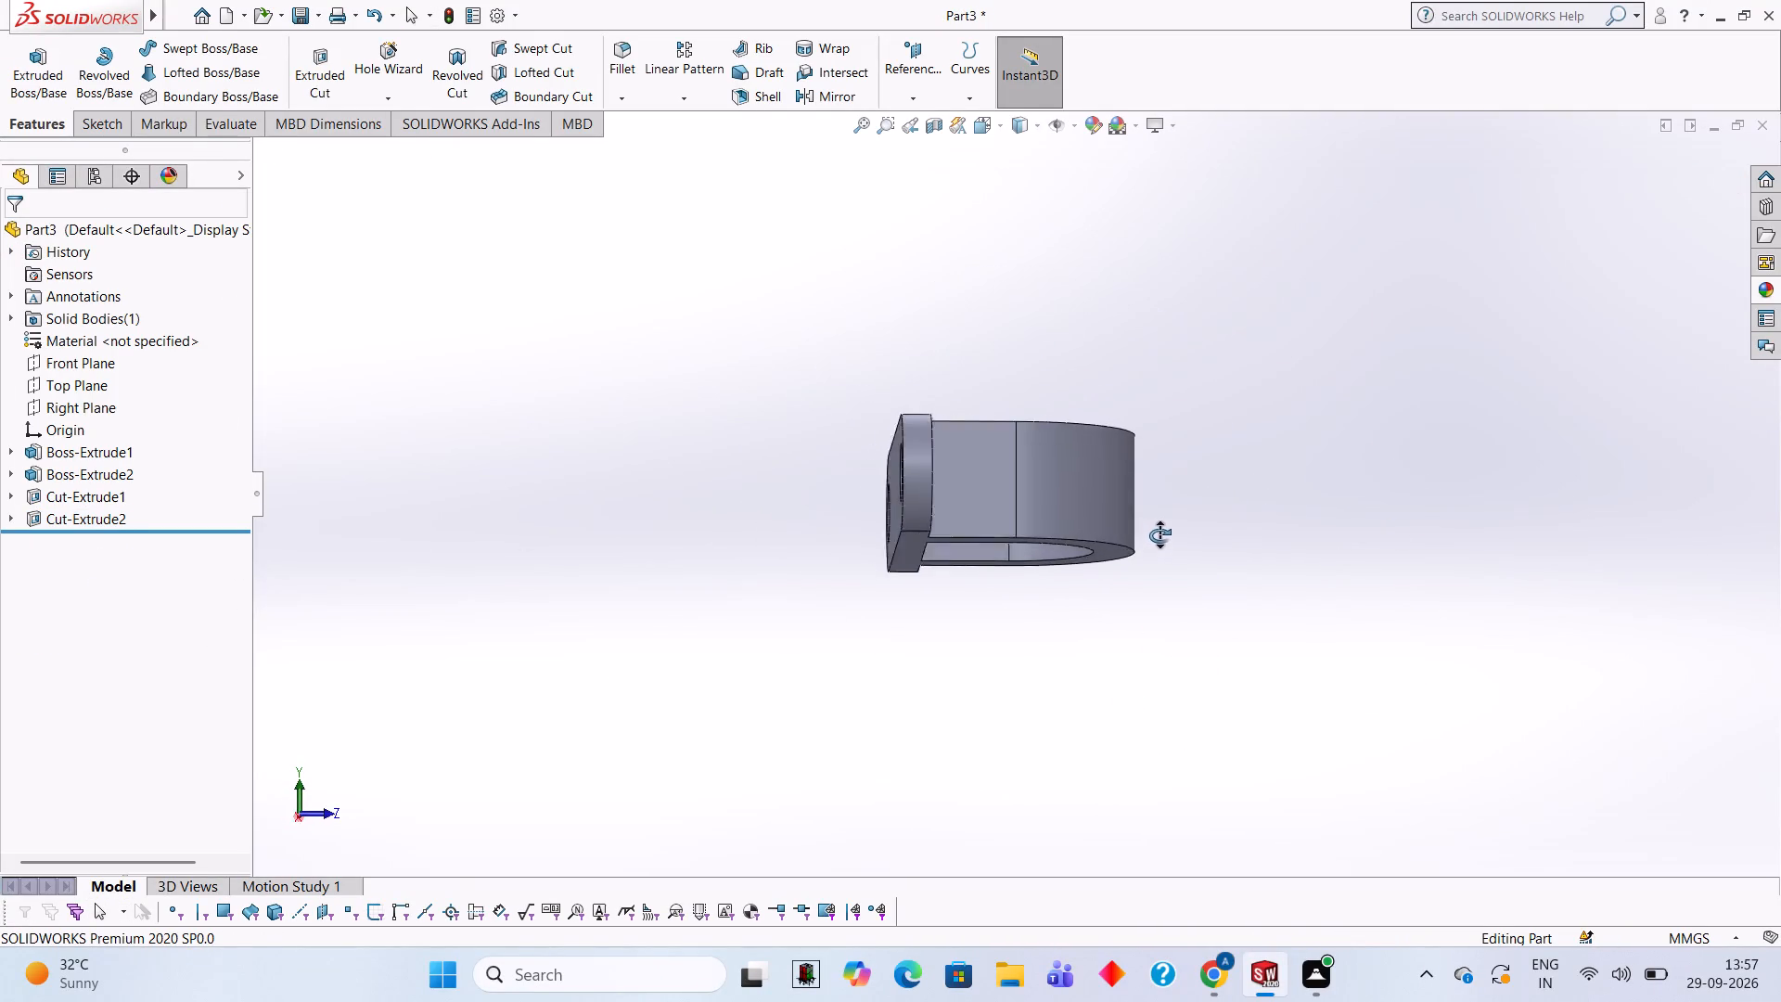
middle_drag(1160, 535, 1160, 585)
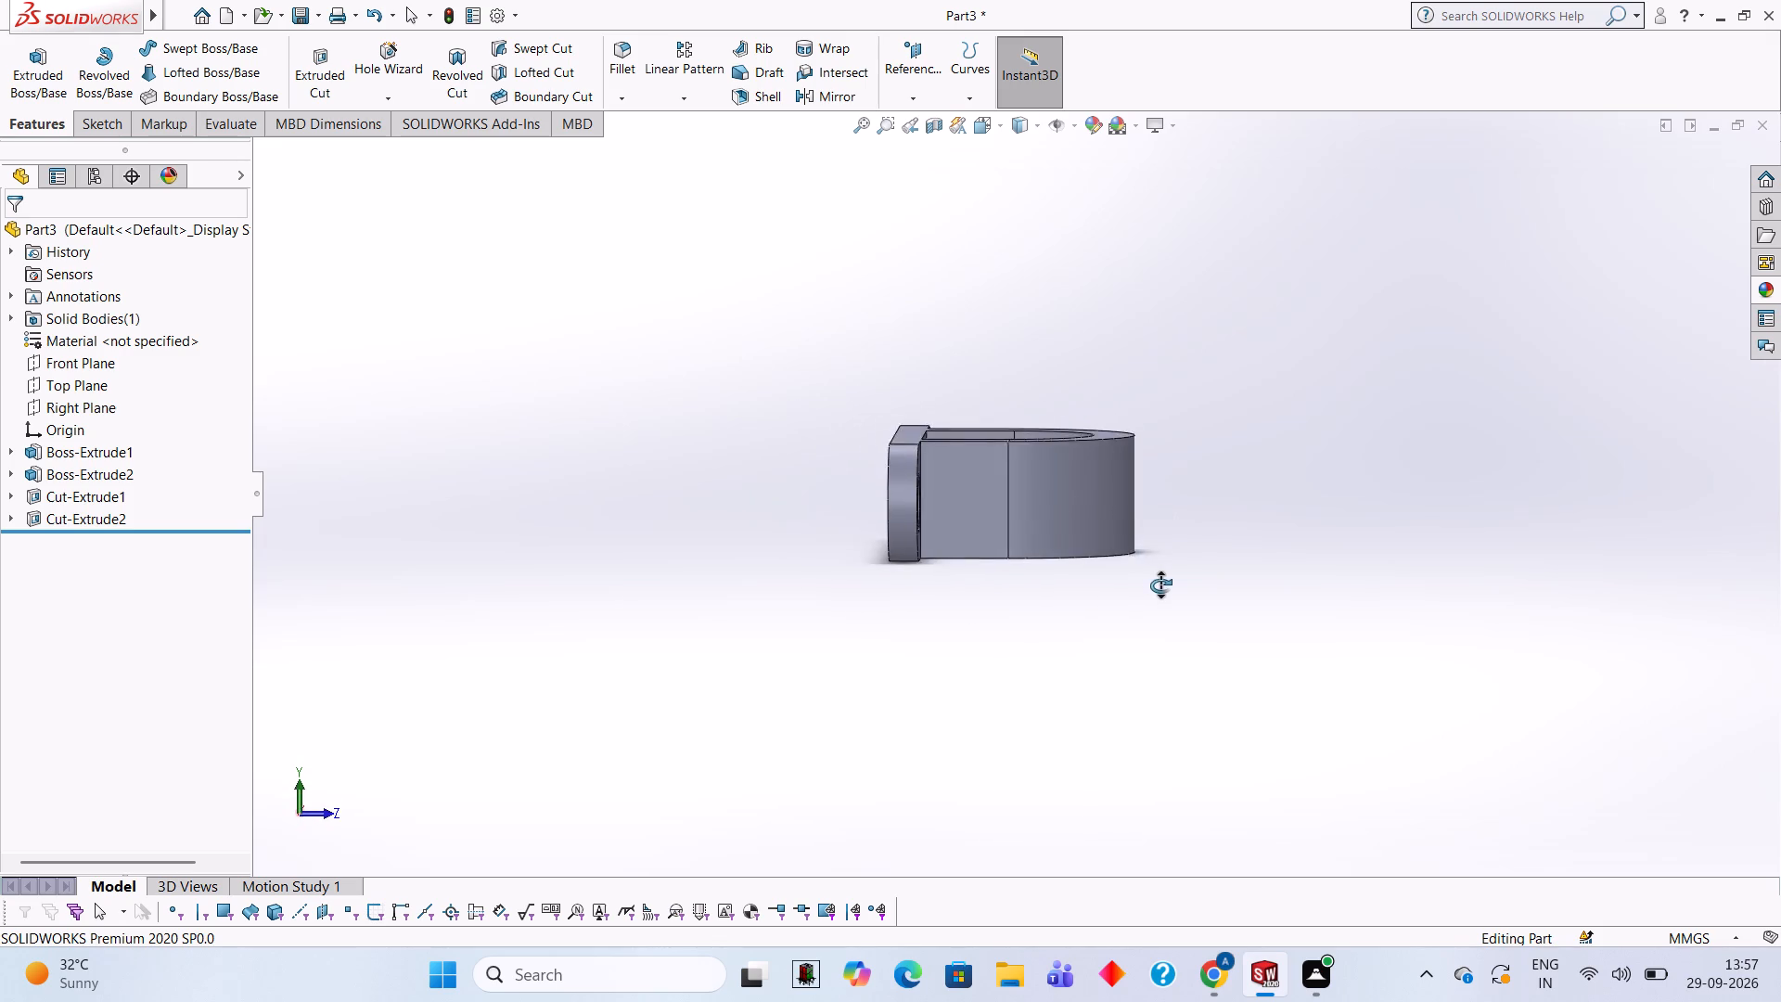
middle_drag(1160, 585, 1165, 770)
middle_drag(1202, 440, 1198, 543)
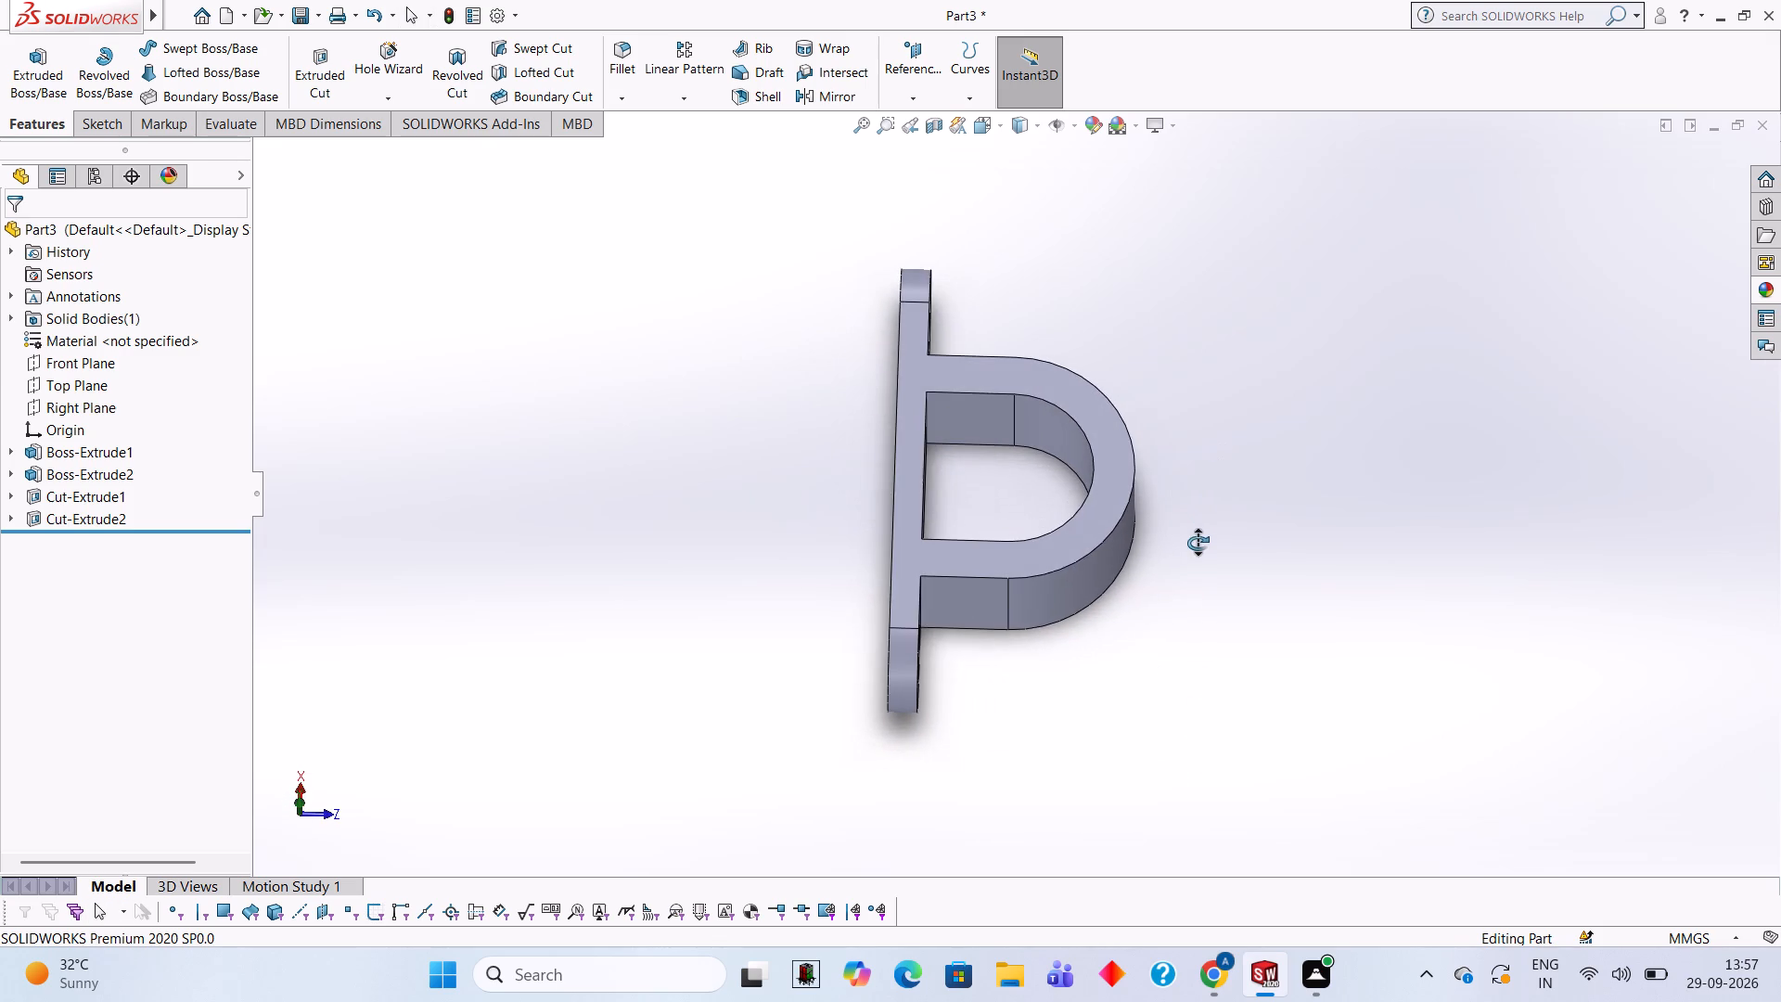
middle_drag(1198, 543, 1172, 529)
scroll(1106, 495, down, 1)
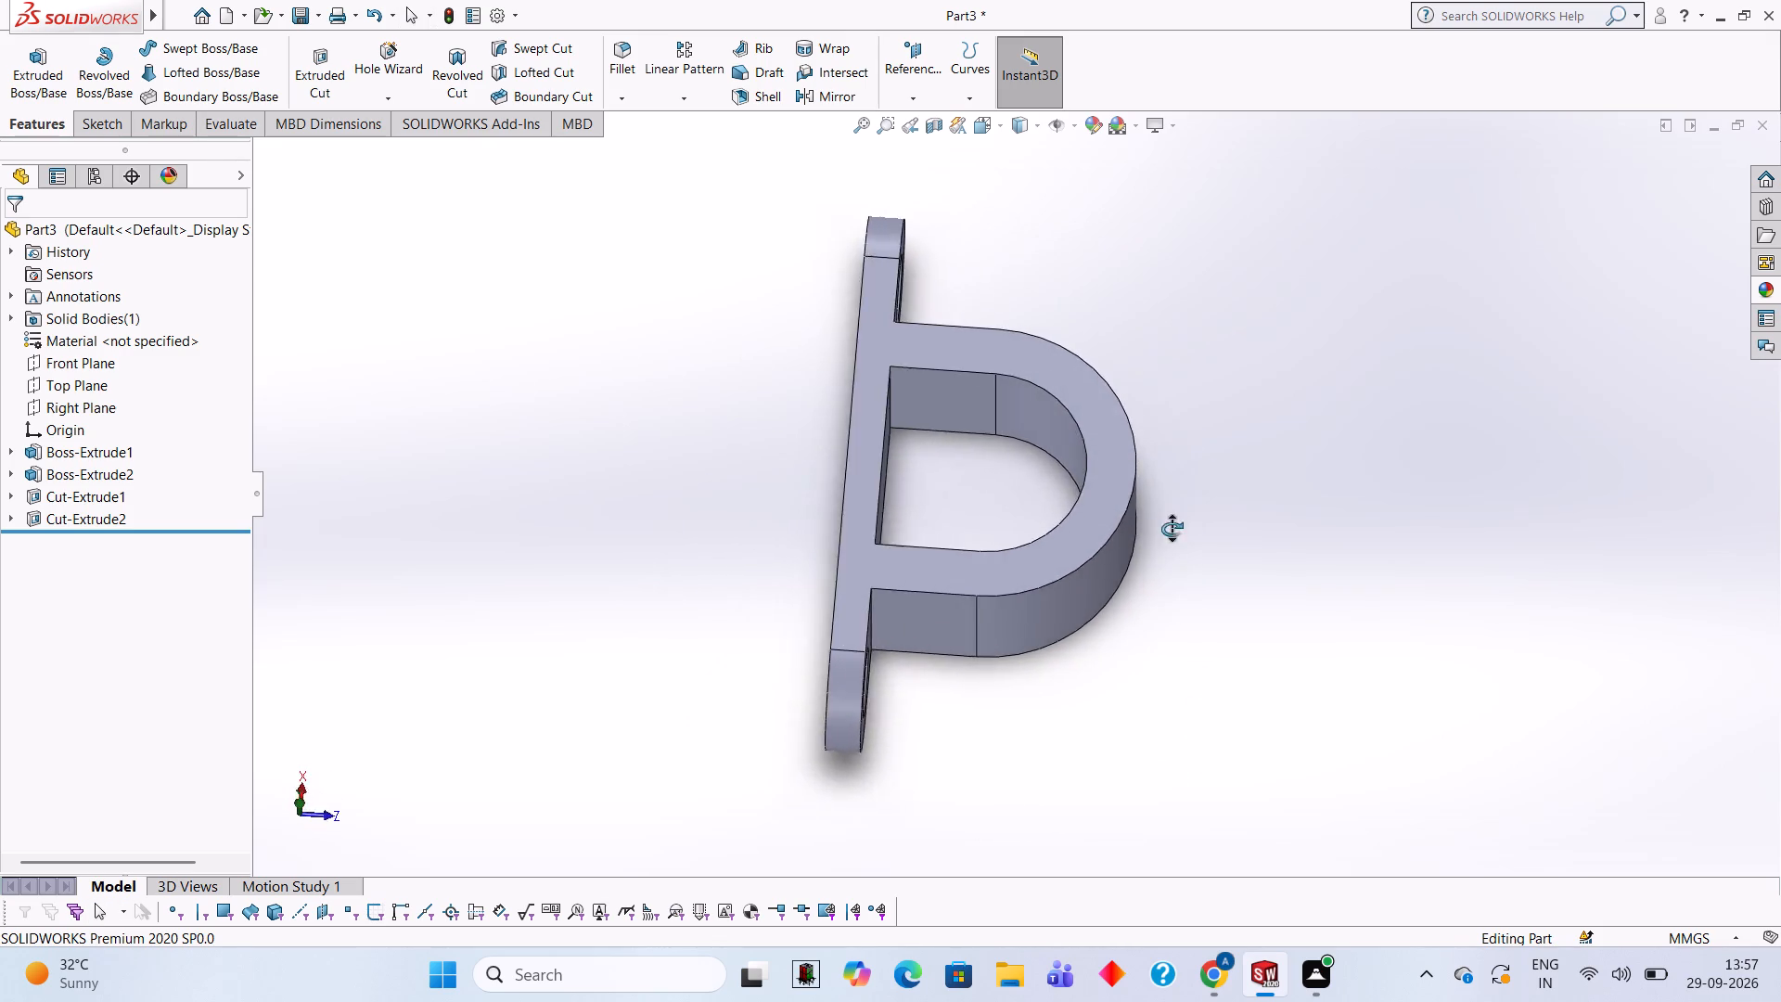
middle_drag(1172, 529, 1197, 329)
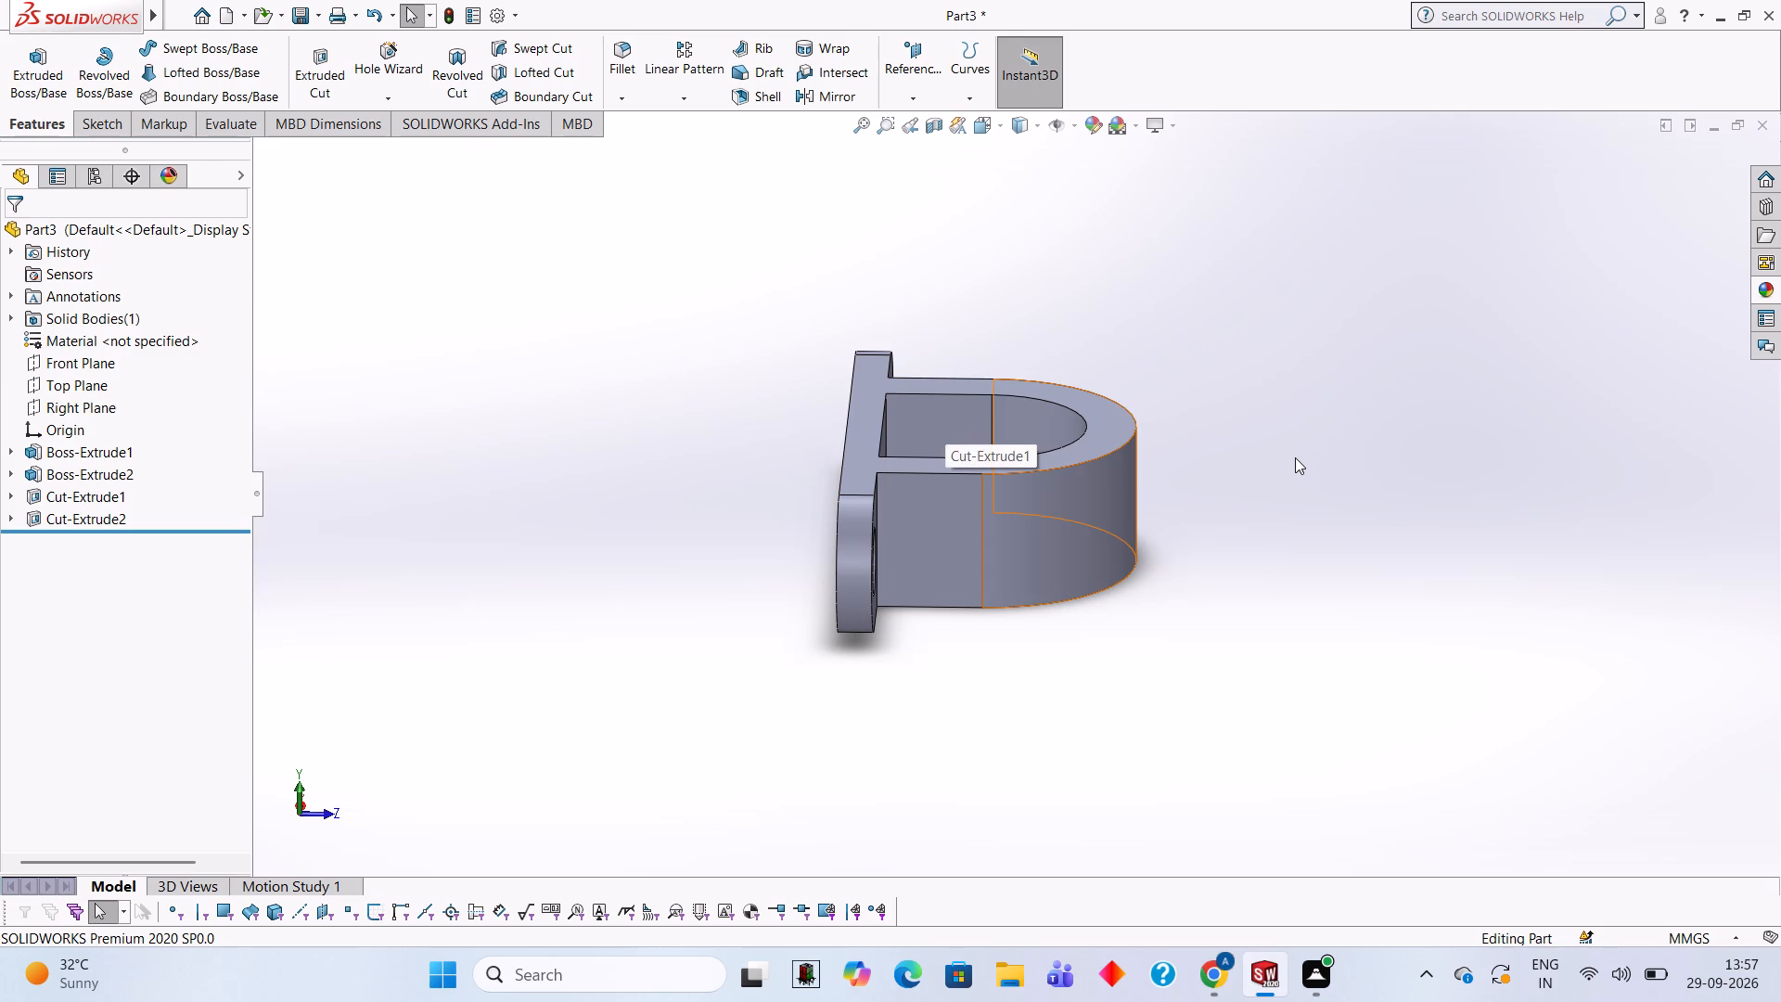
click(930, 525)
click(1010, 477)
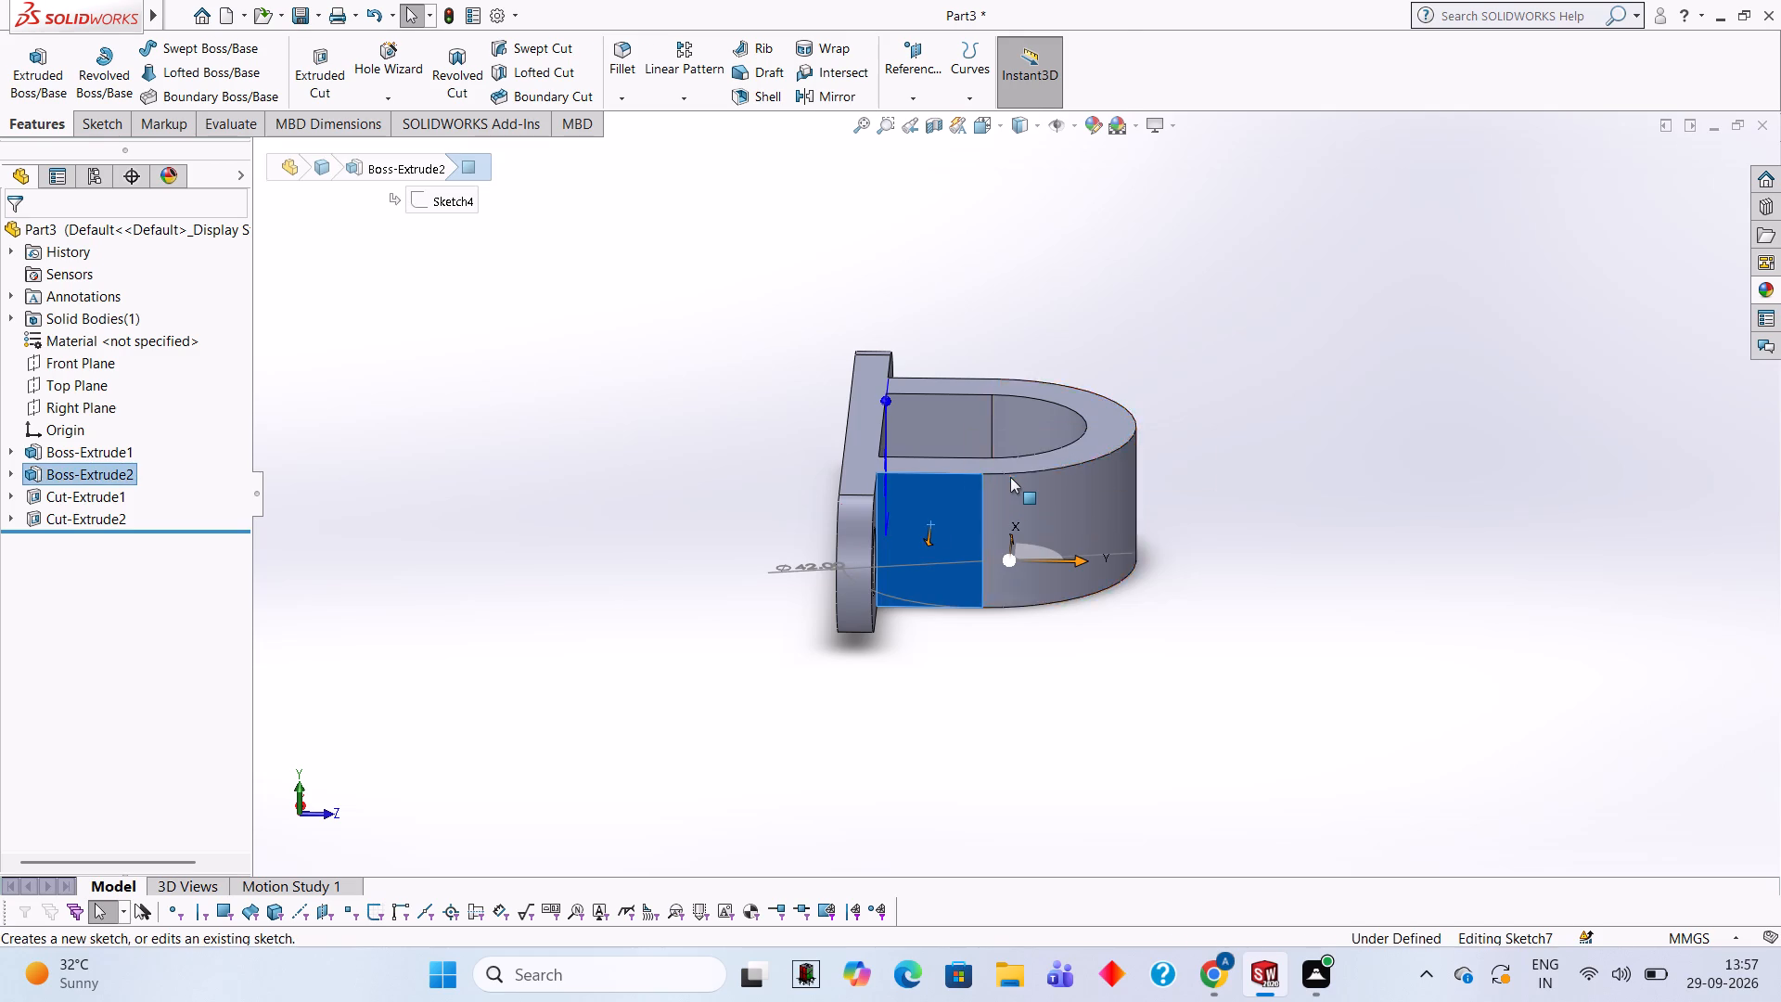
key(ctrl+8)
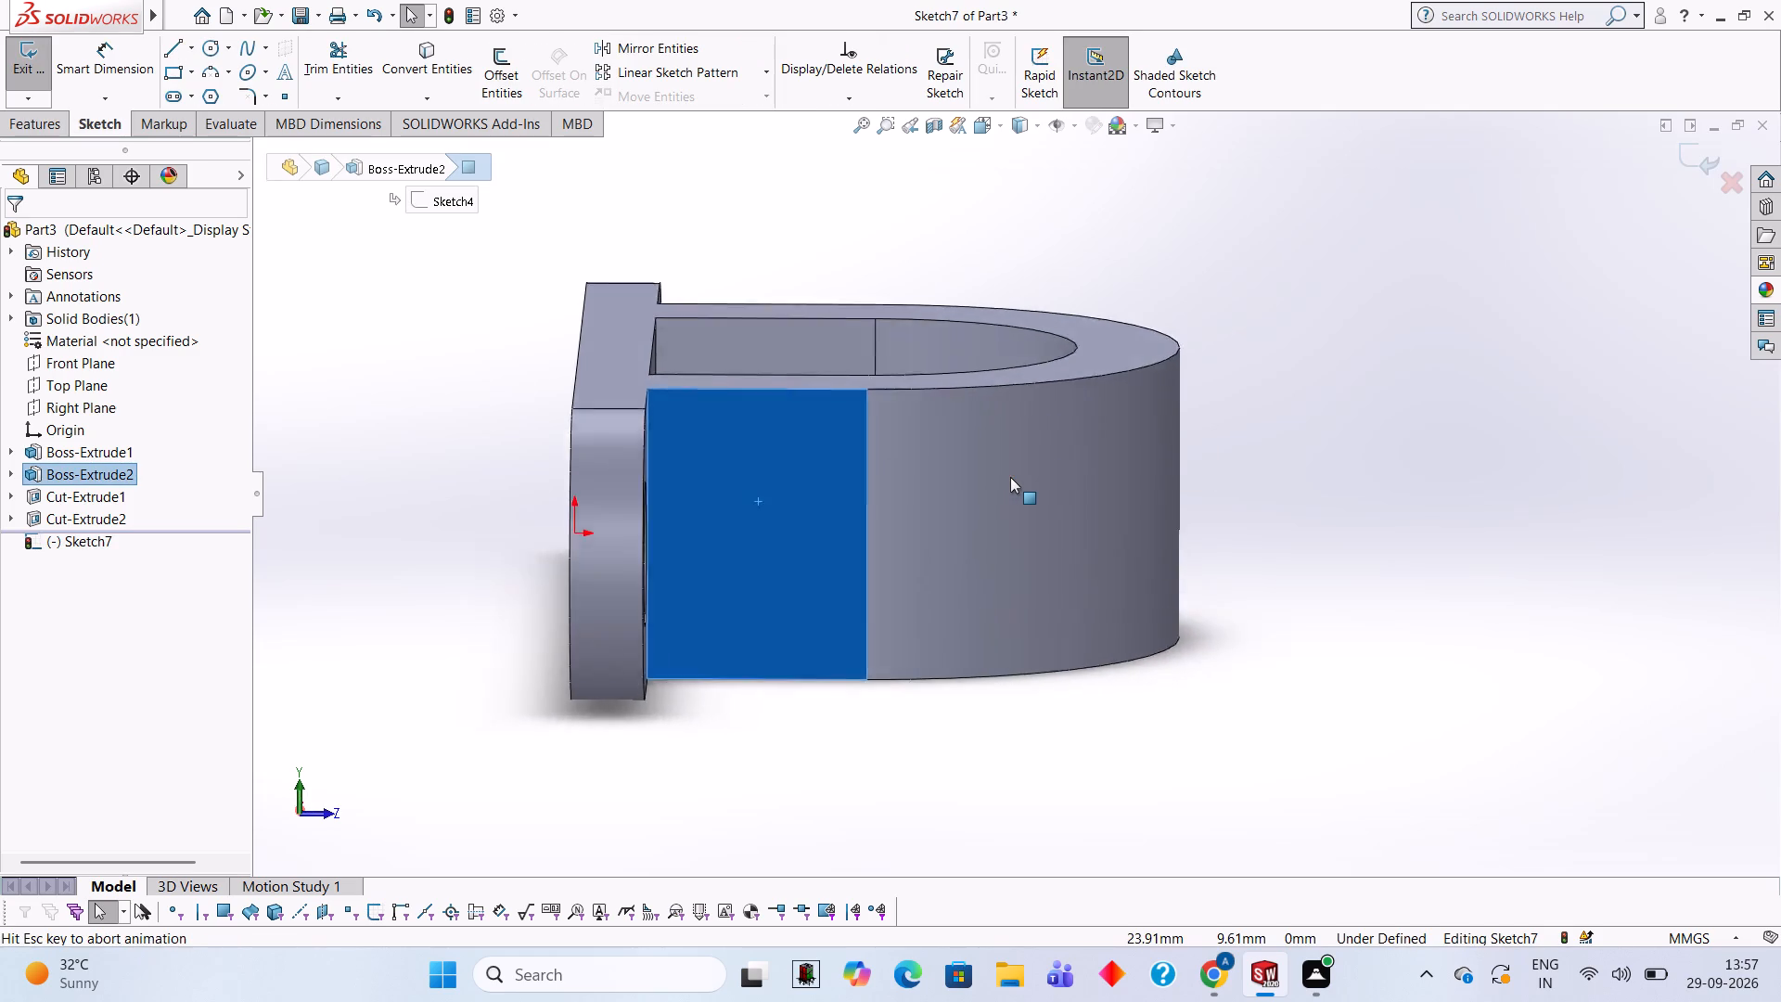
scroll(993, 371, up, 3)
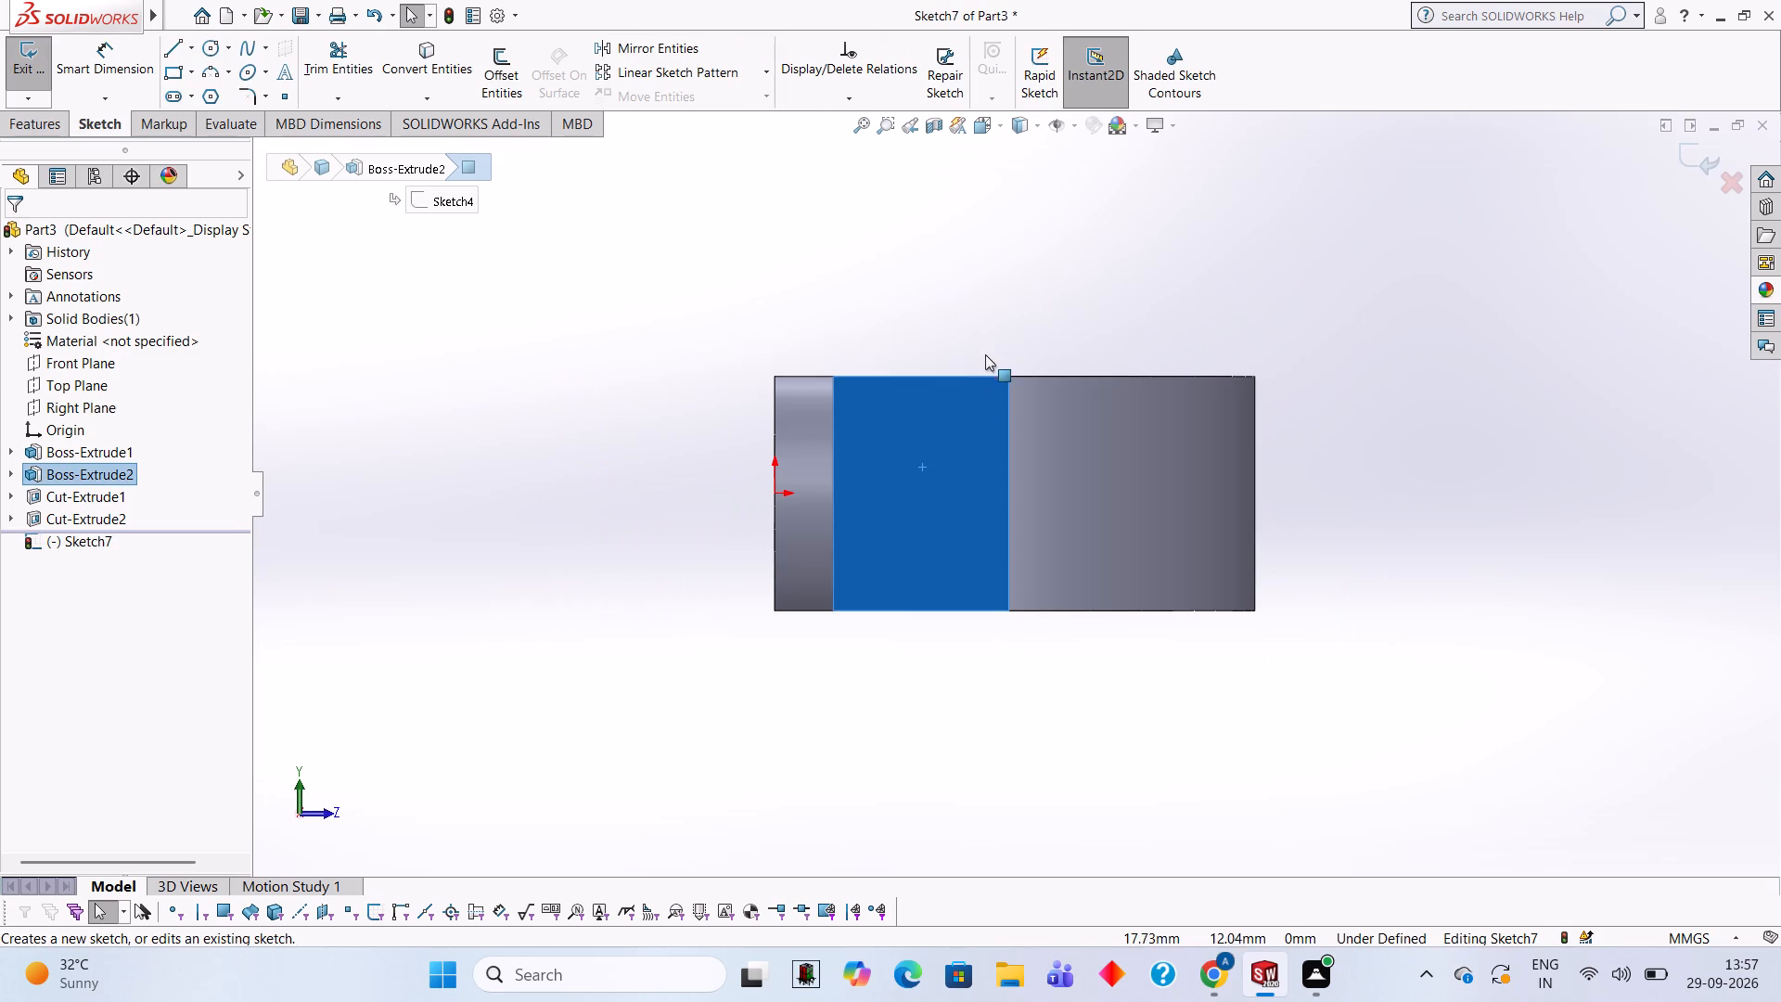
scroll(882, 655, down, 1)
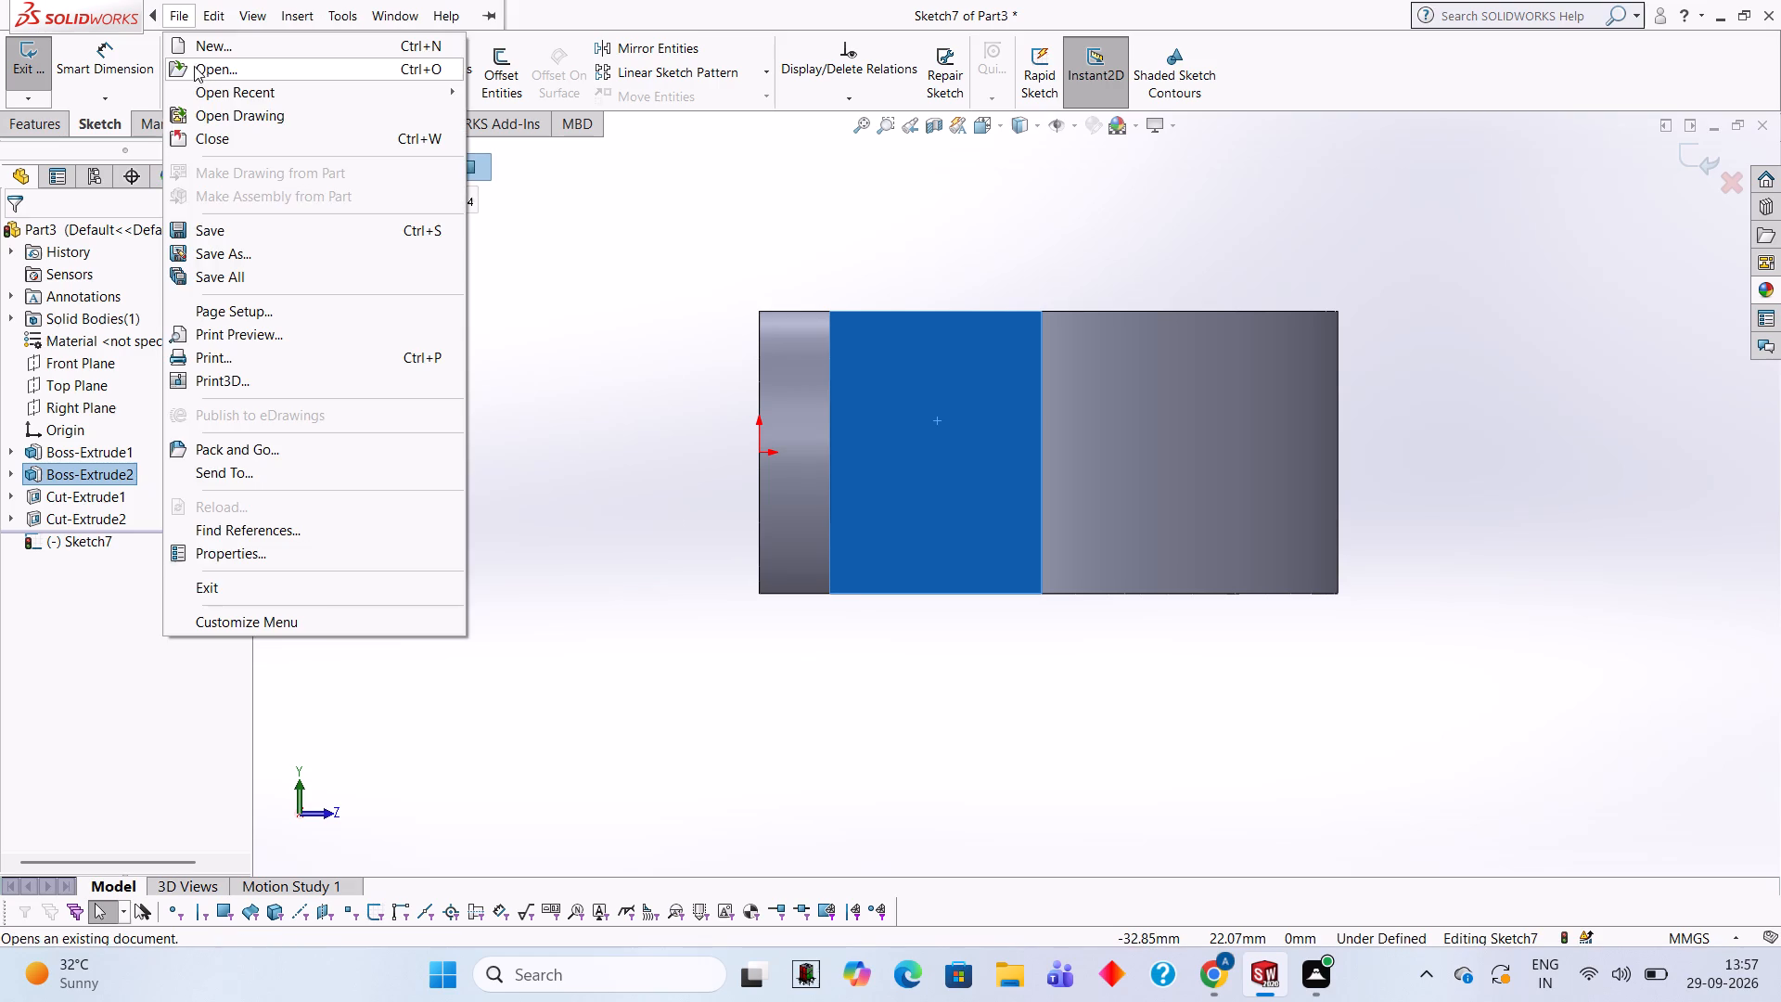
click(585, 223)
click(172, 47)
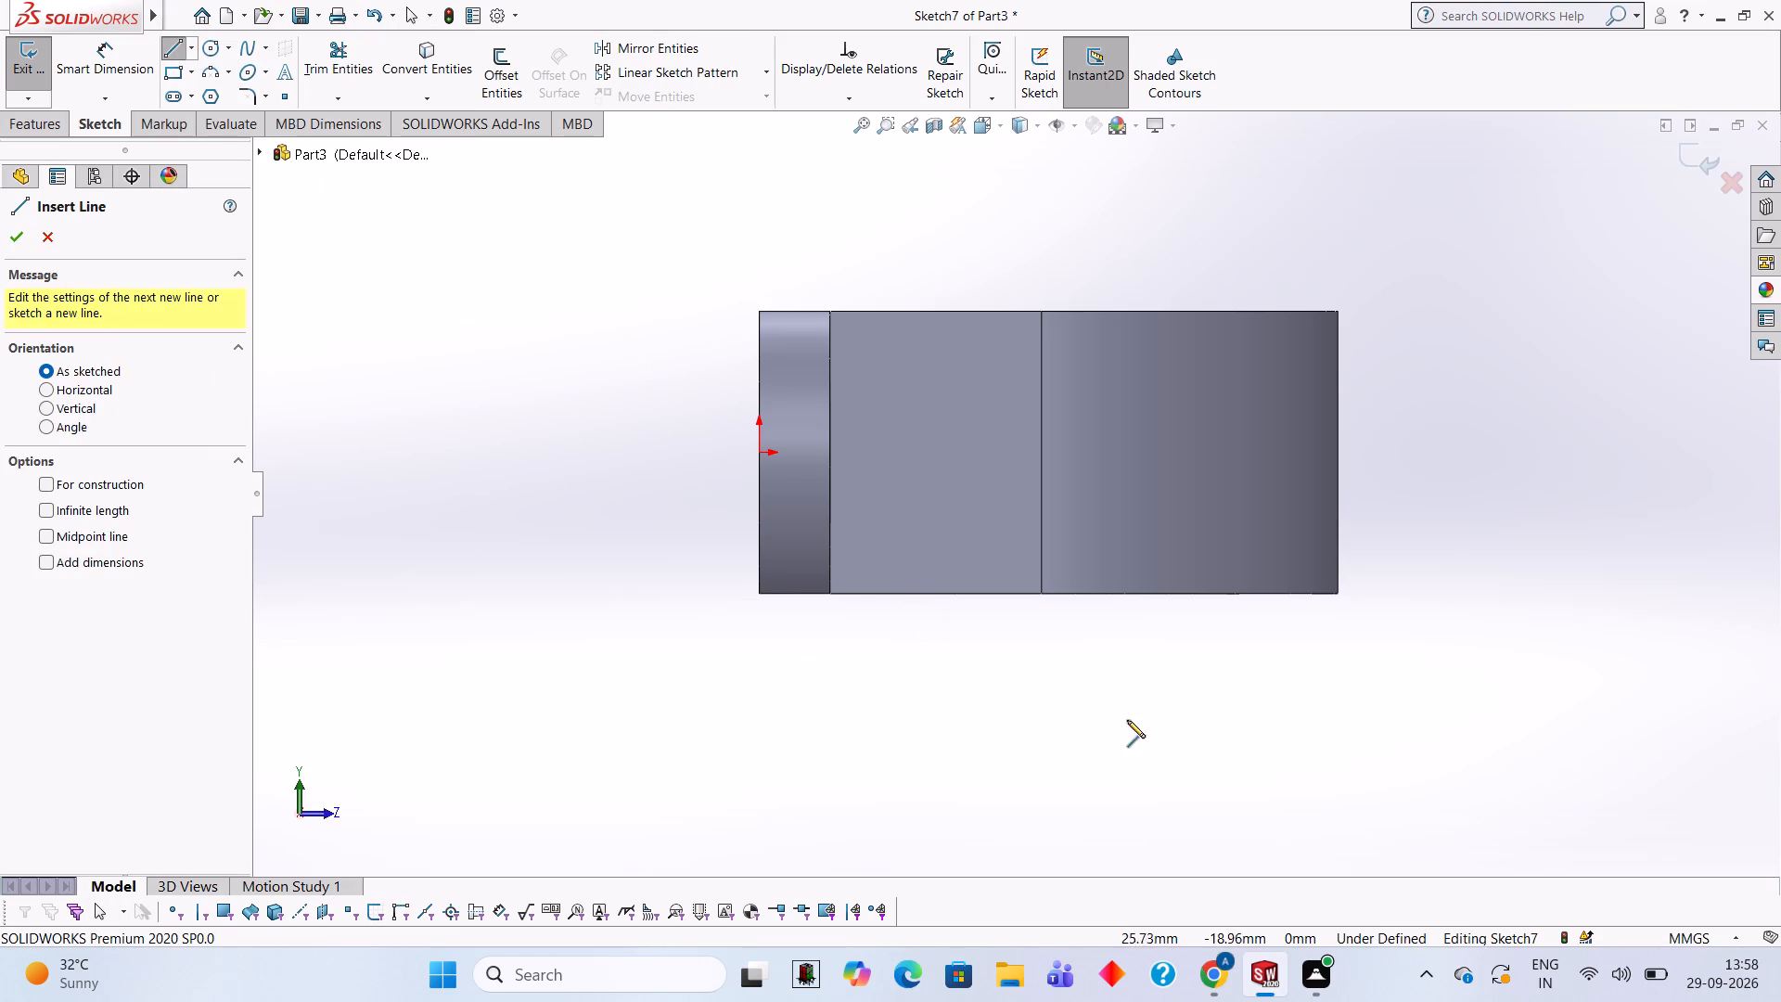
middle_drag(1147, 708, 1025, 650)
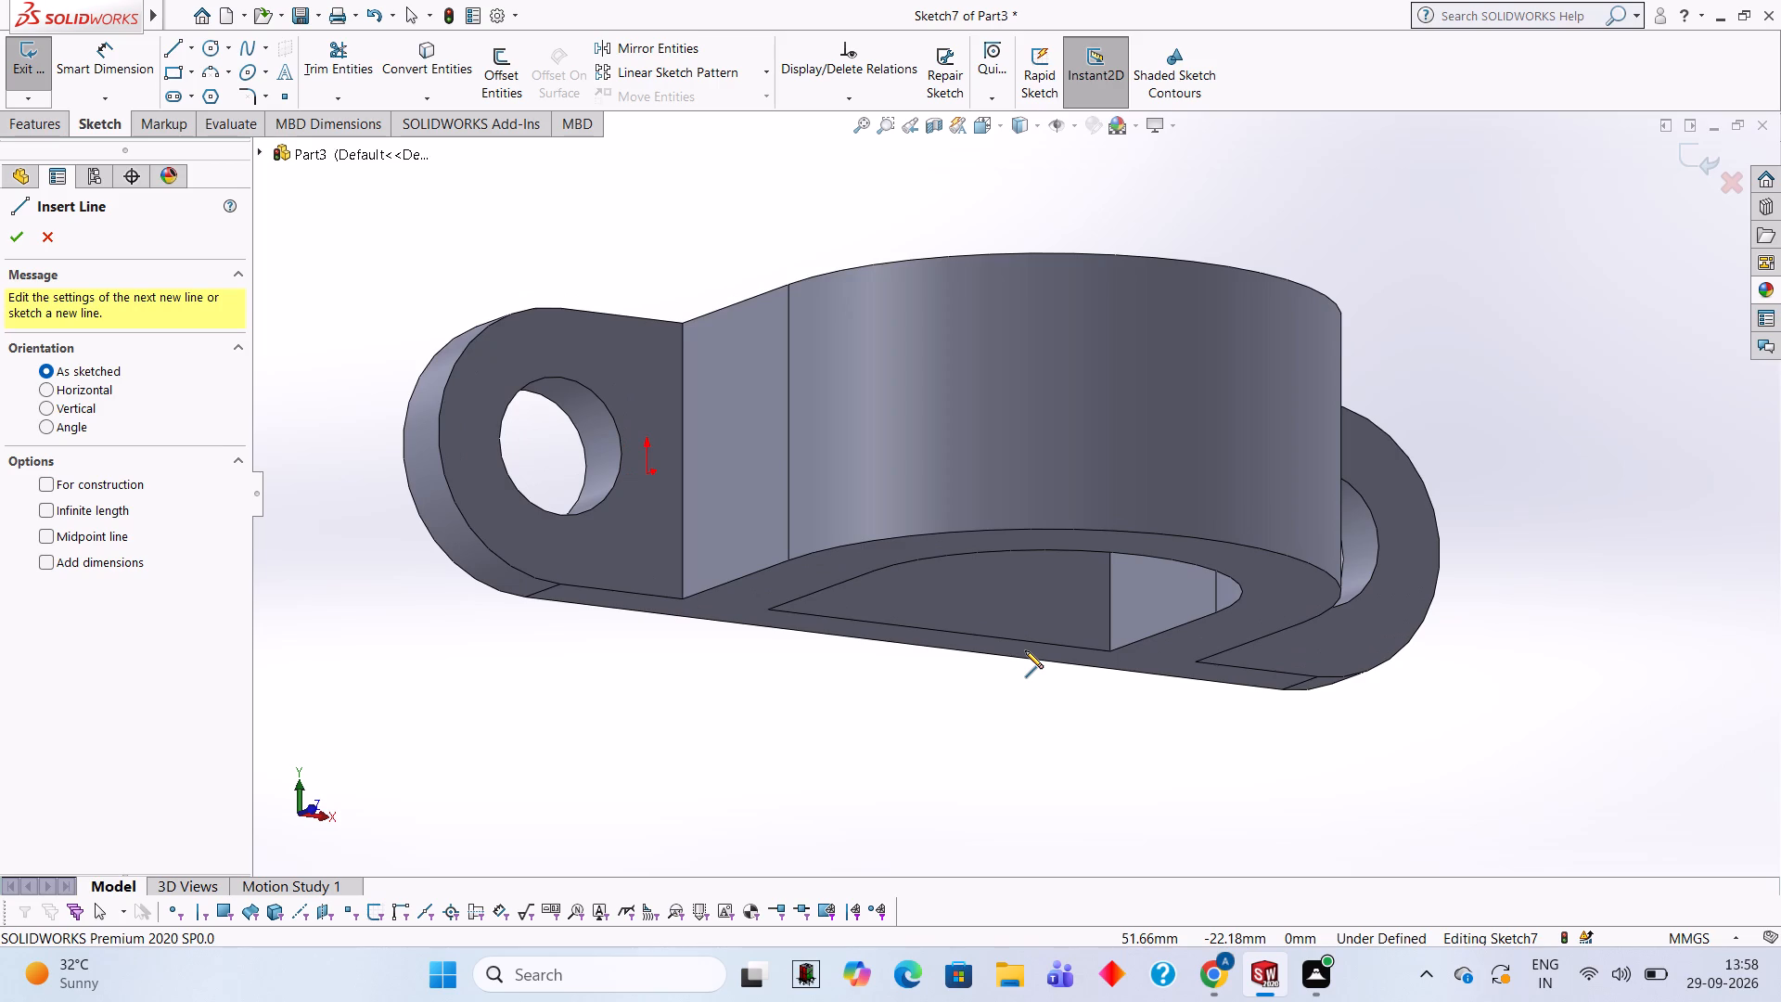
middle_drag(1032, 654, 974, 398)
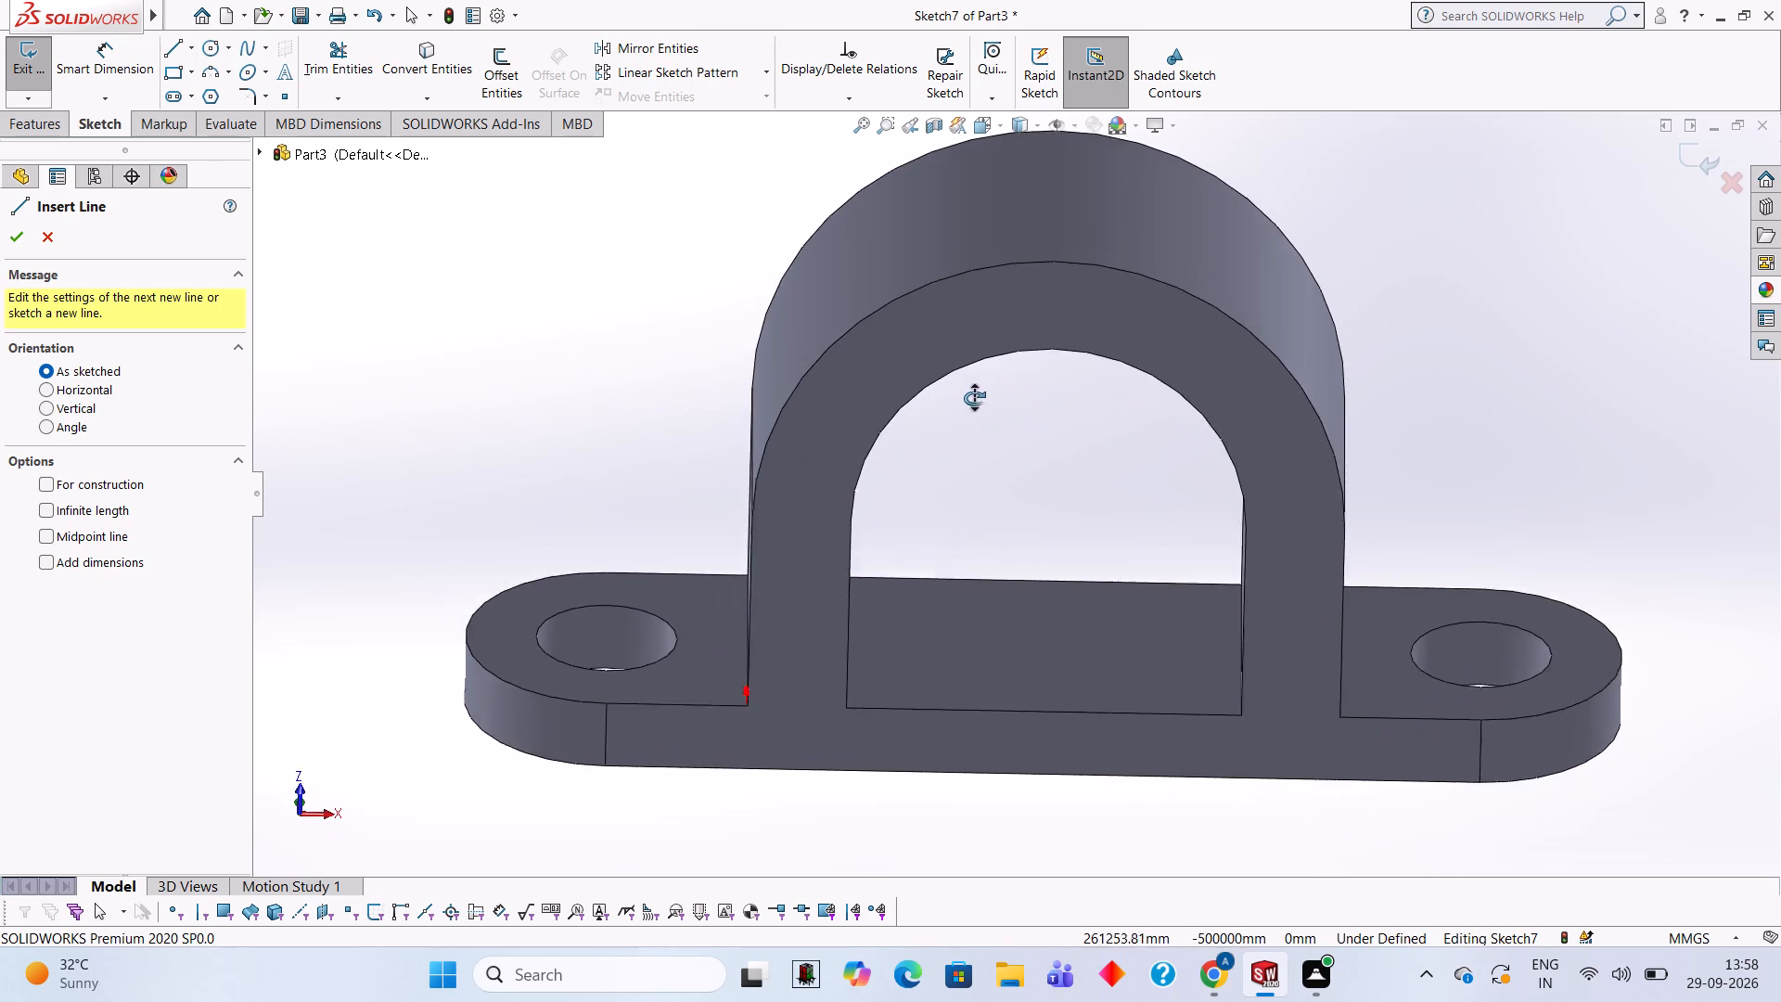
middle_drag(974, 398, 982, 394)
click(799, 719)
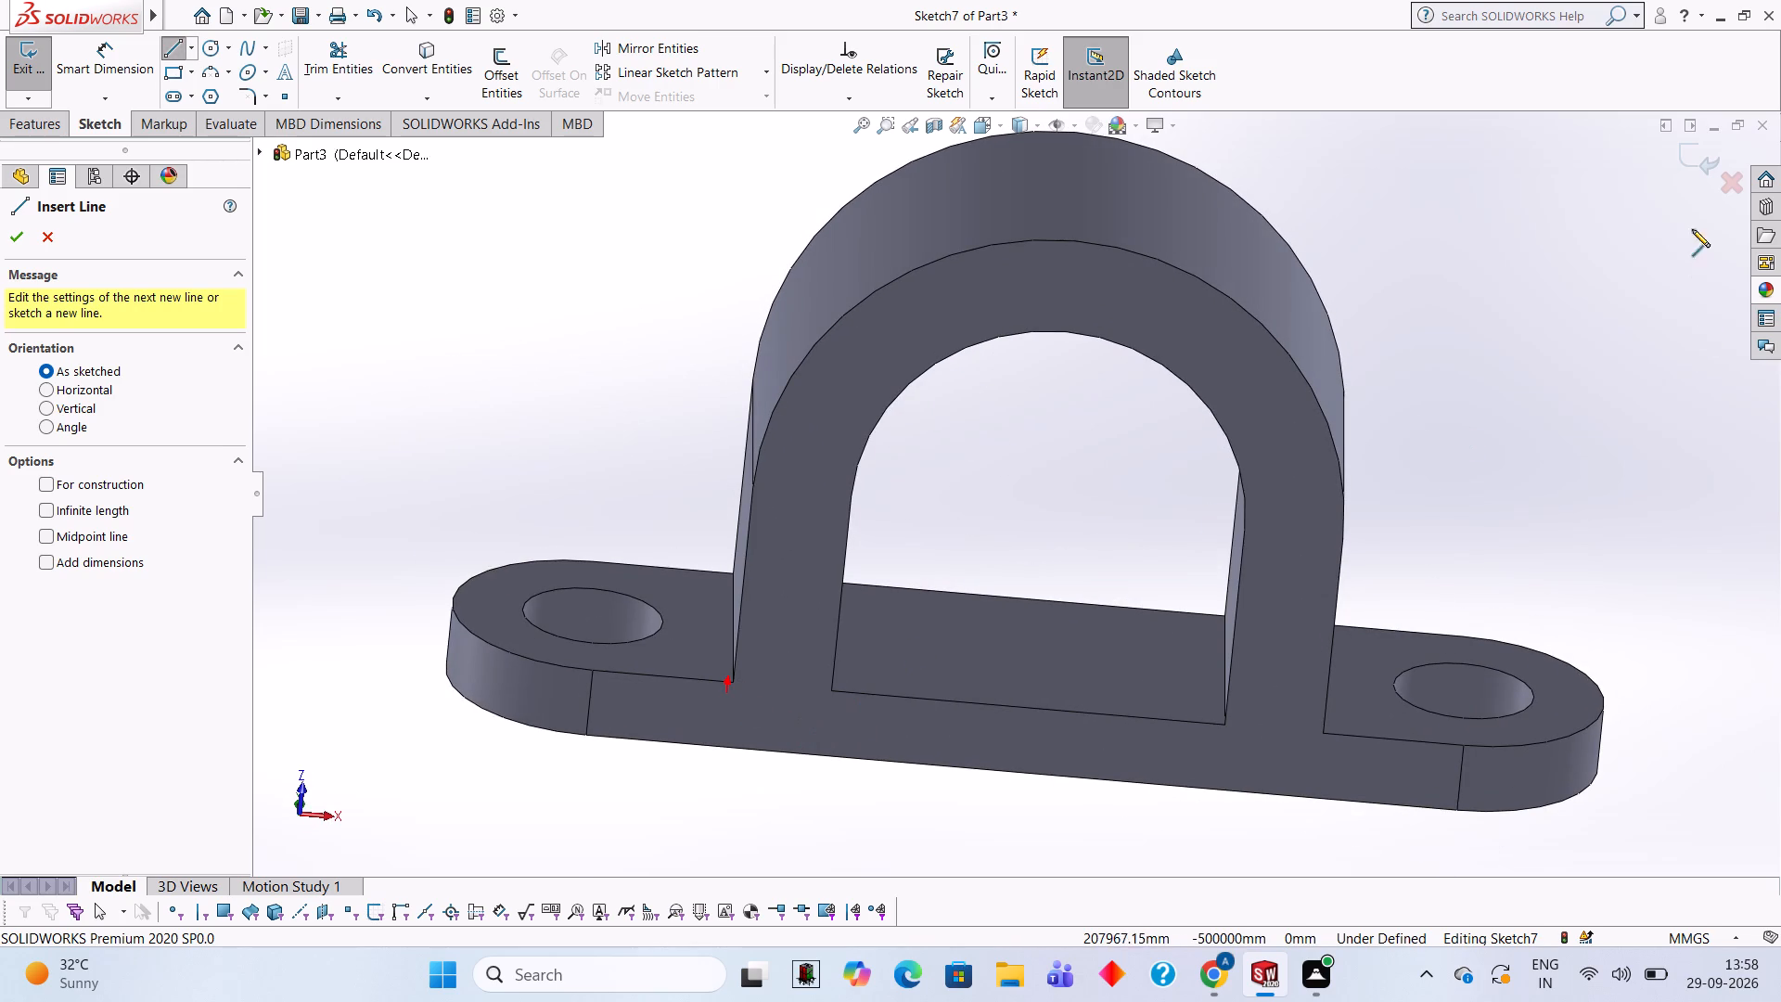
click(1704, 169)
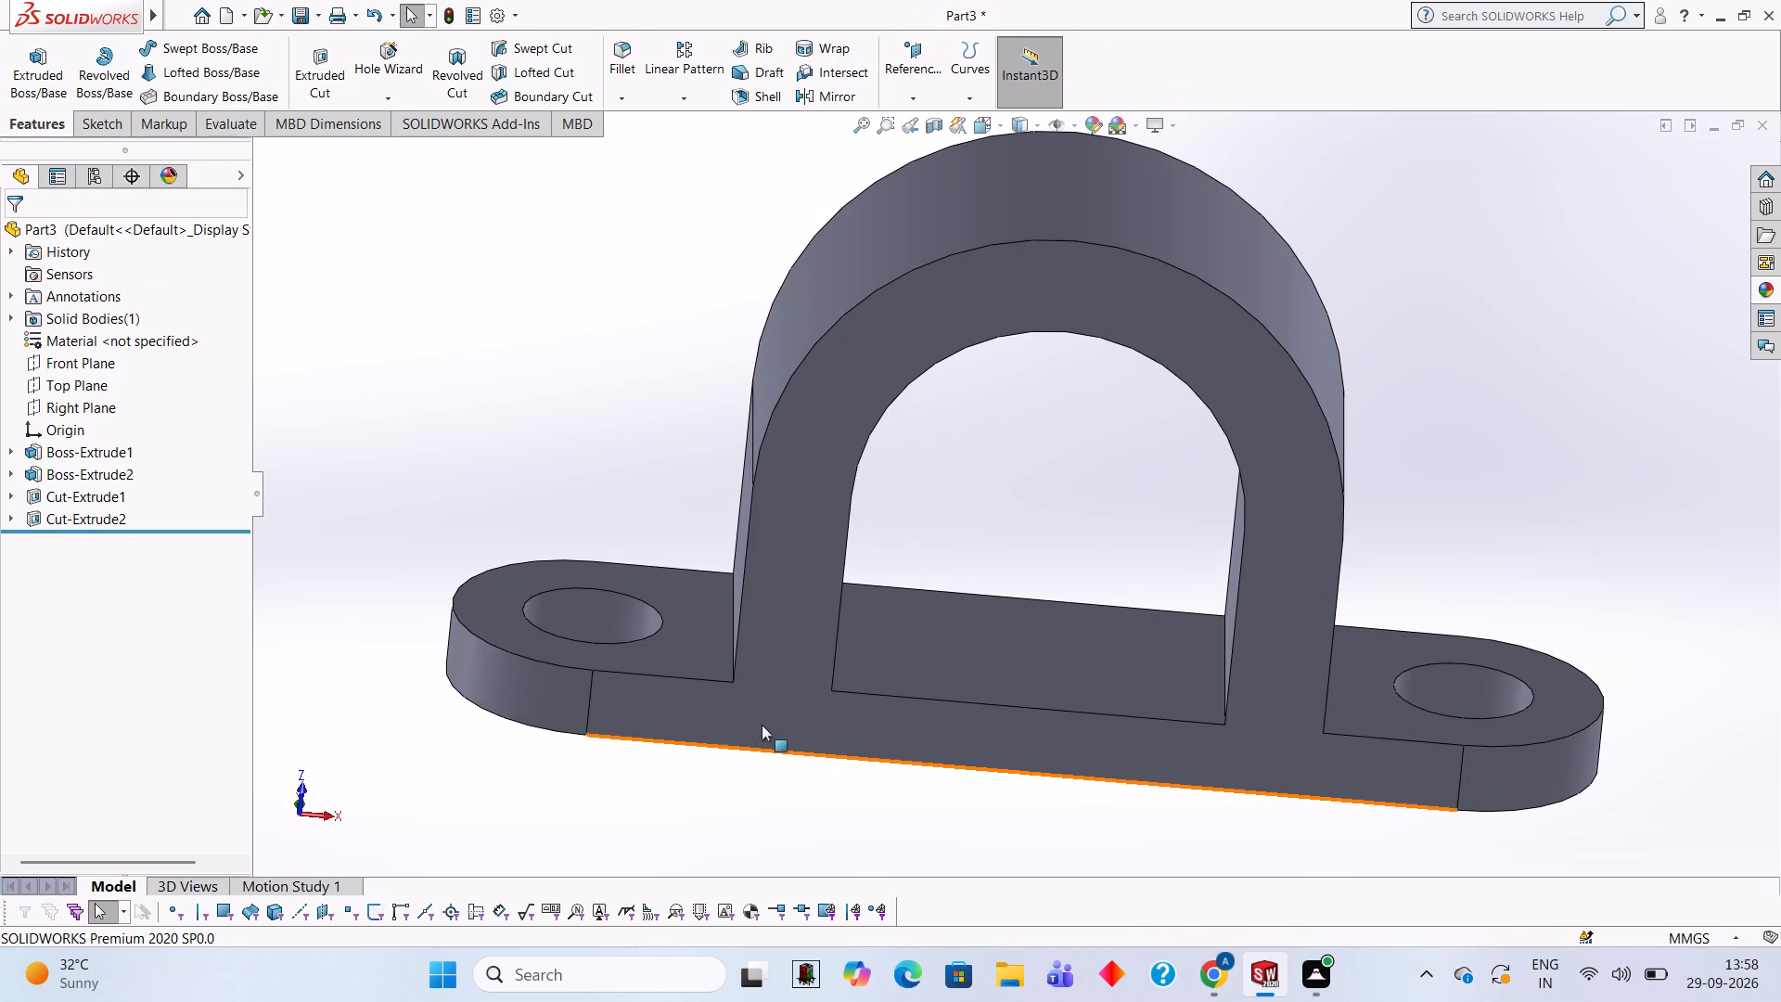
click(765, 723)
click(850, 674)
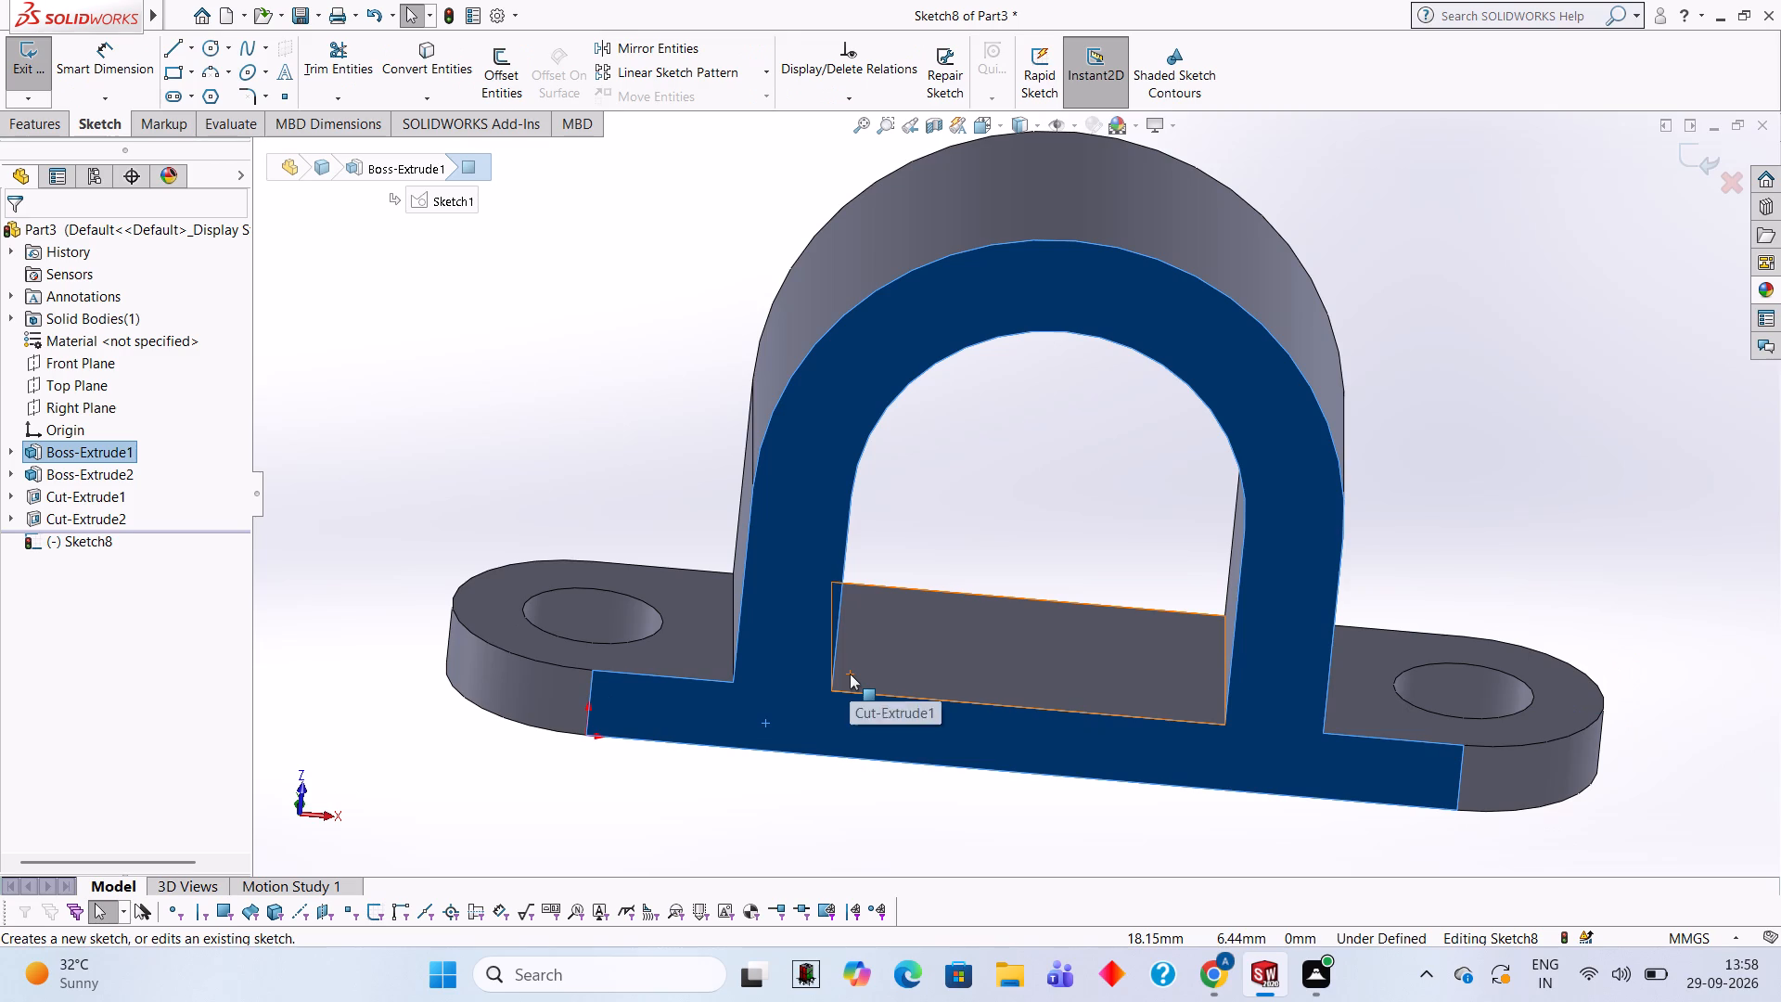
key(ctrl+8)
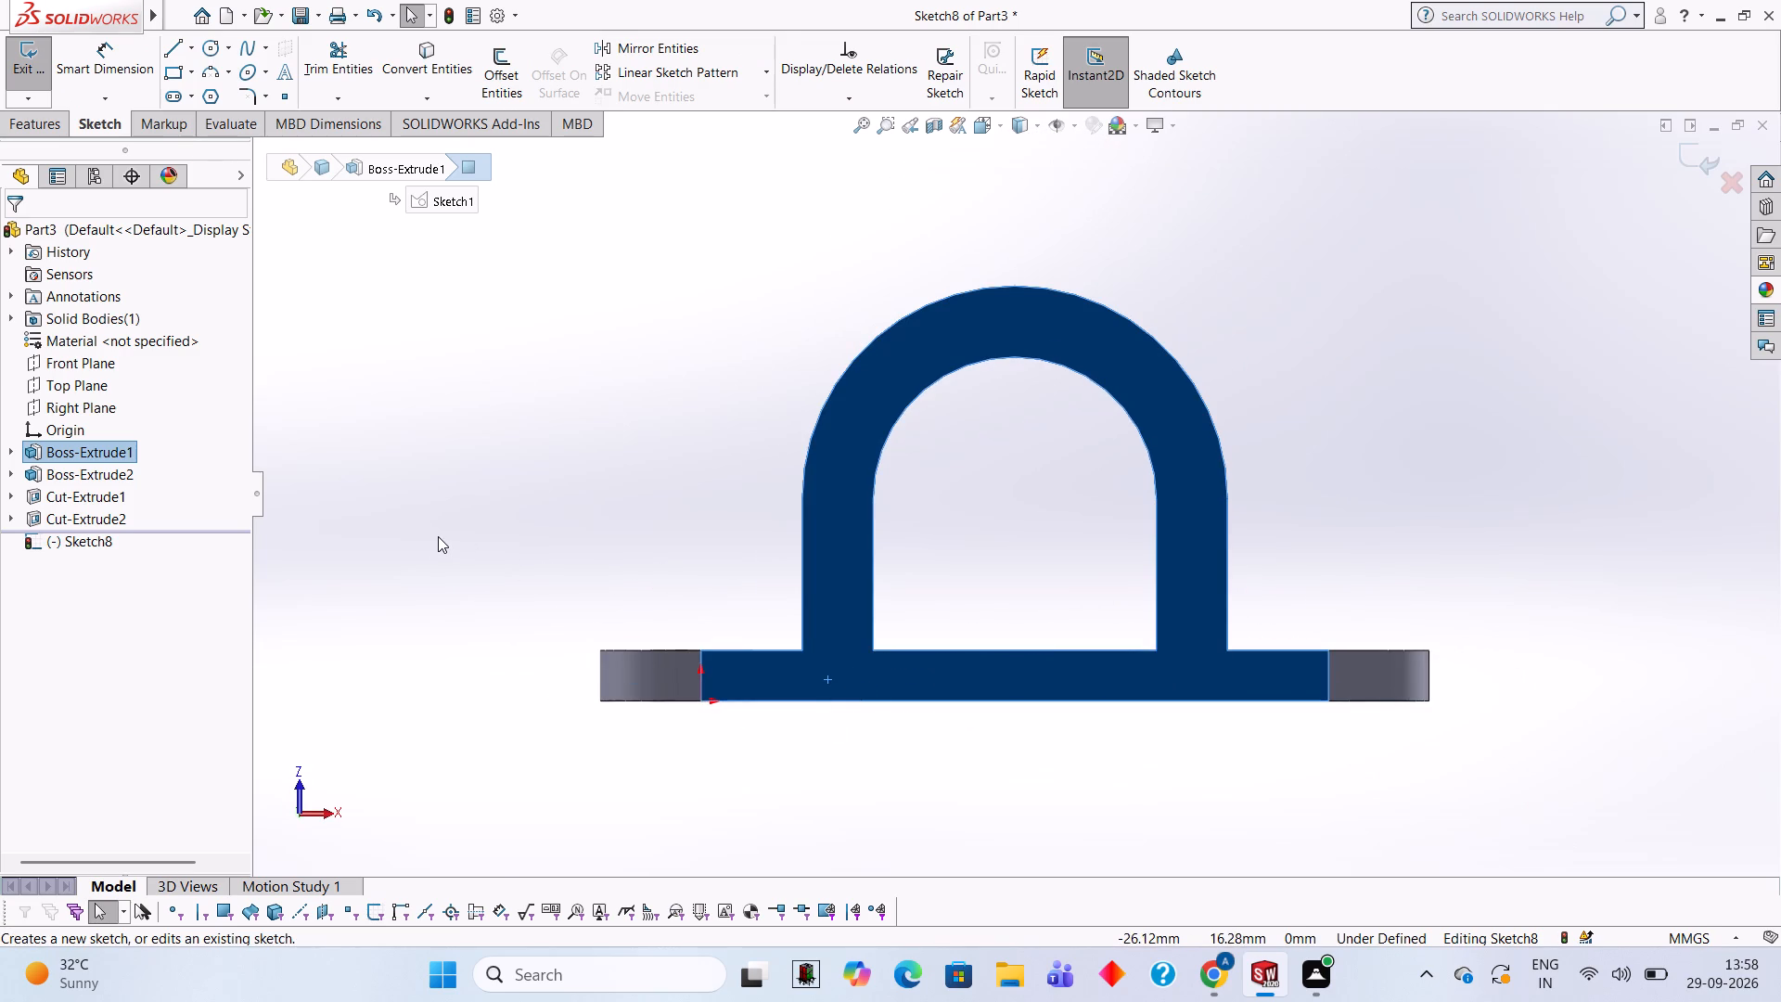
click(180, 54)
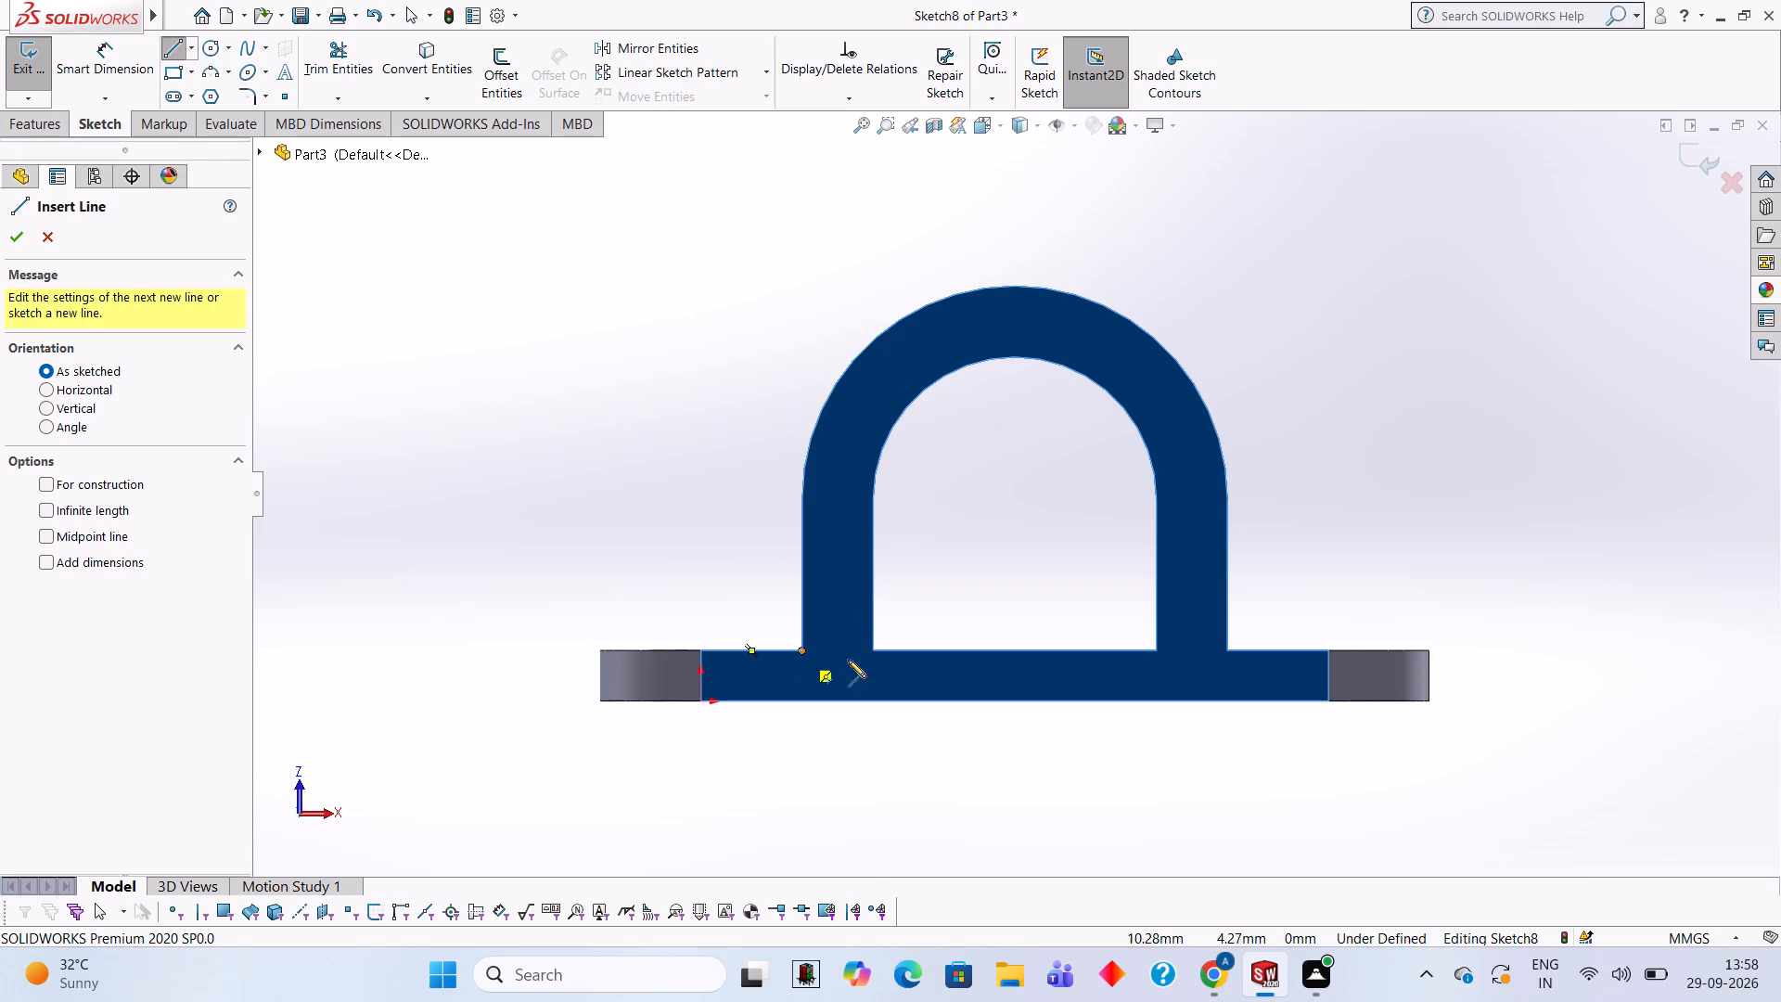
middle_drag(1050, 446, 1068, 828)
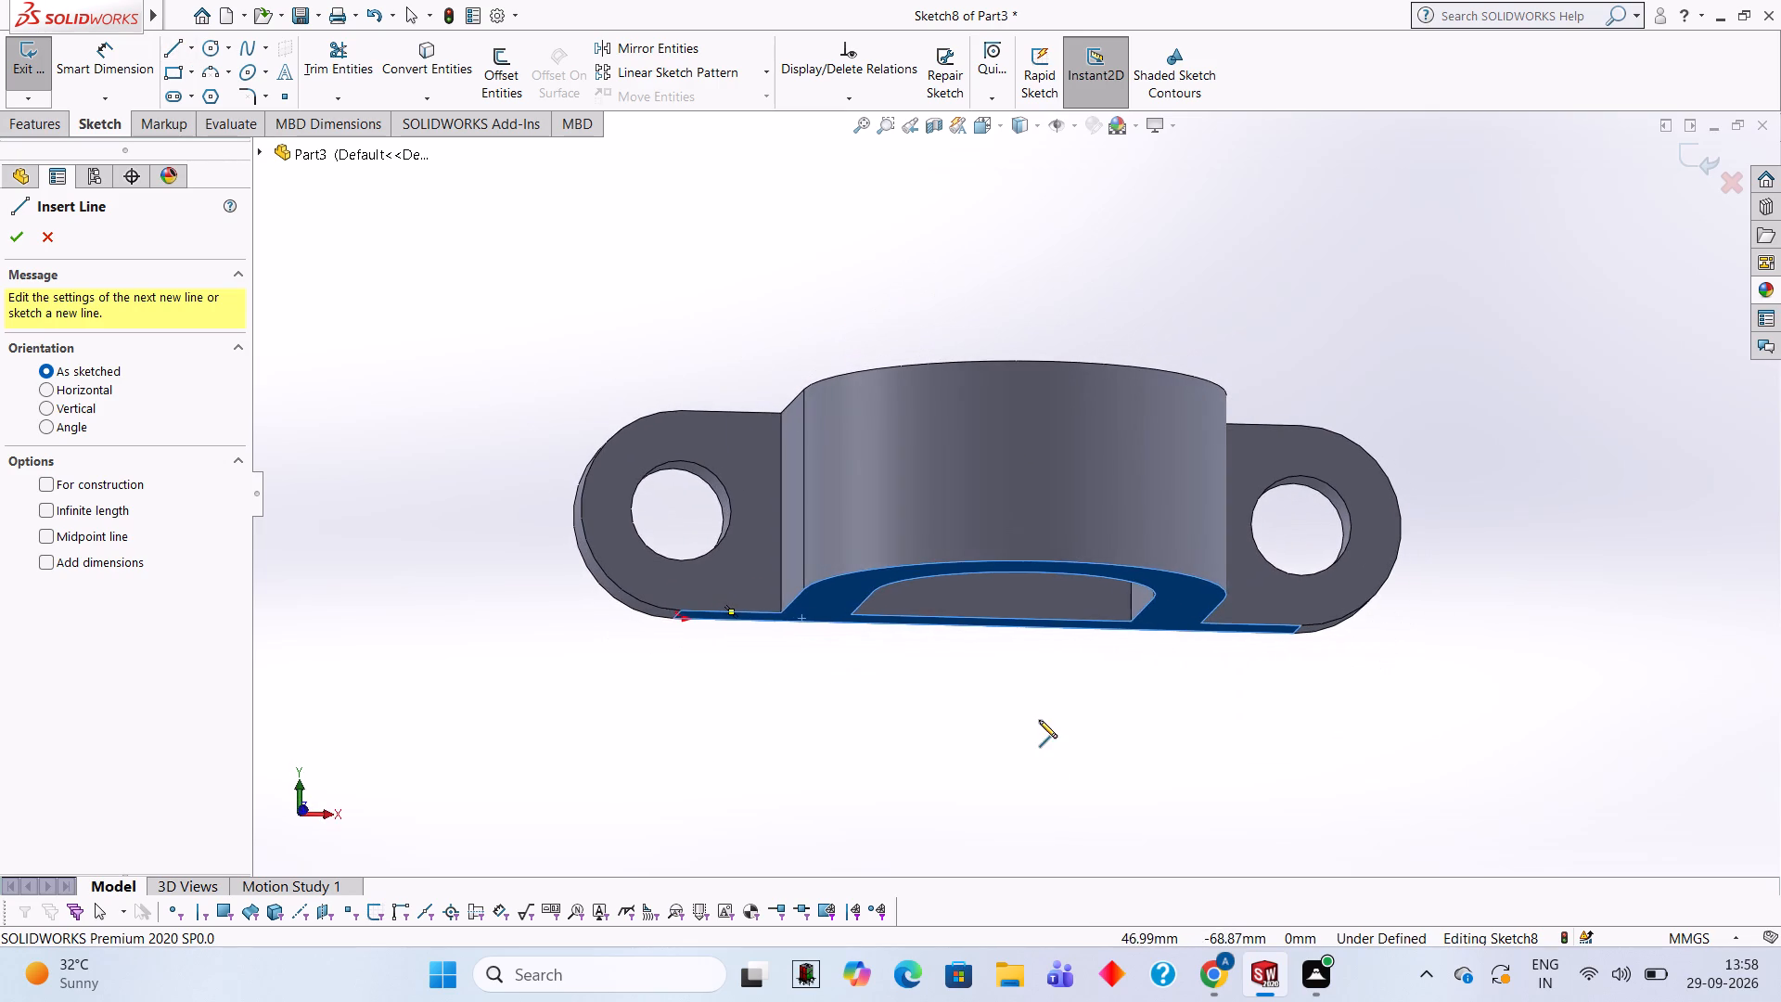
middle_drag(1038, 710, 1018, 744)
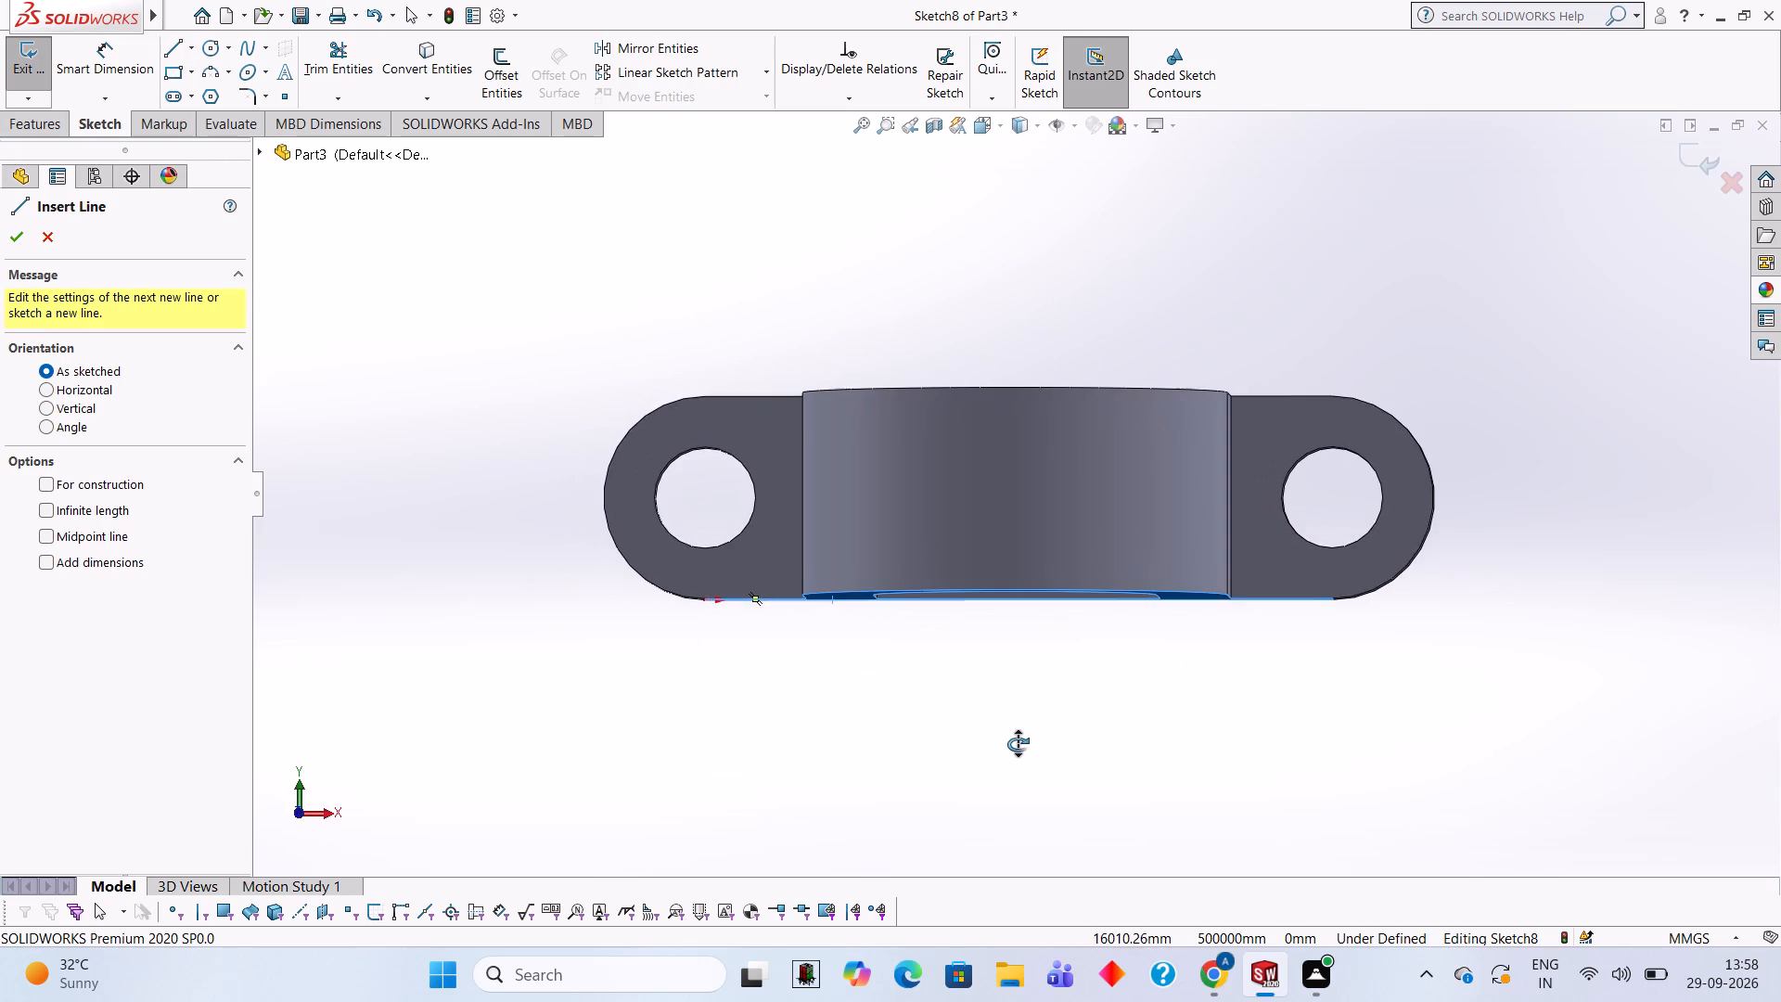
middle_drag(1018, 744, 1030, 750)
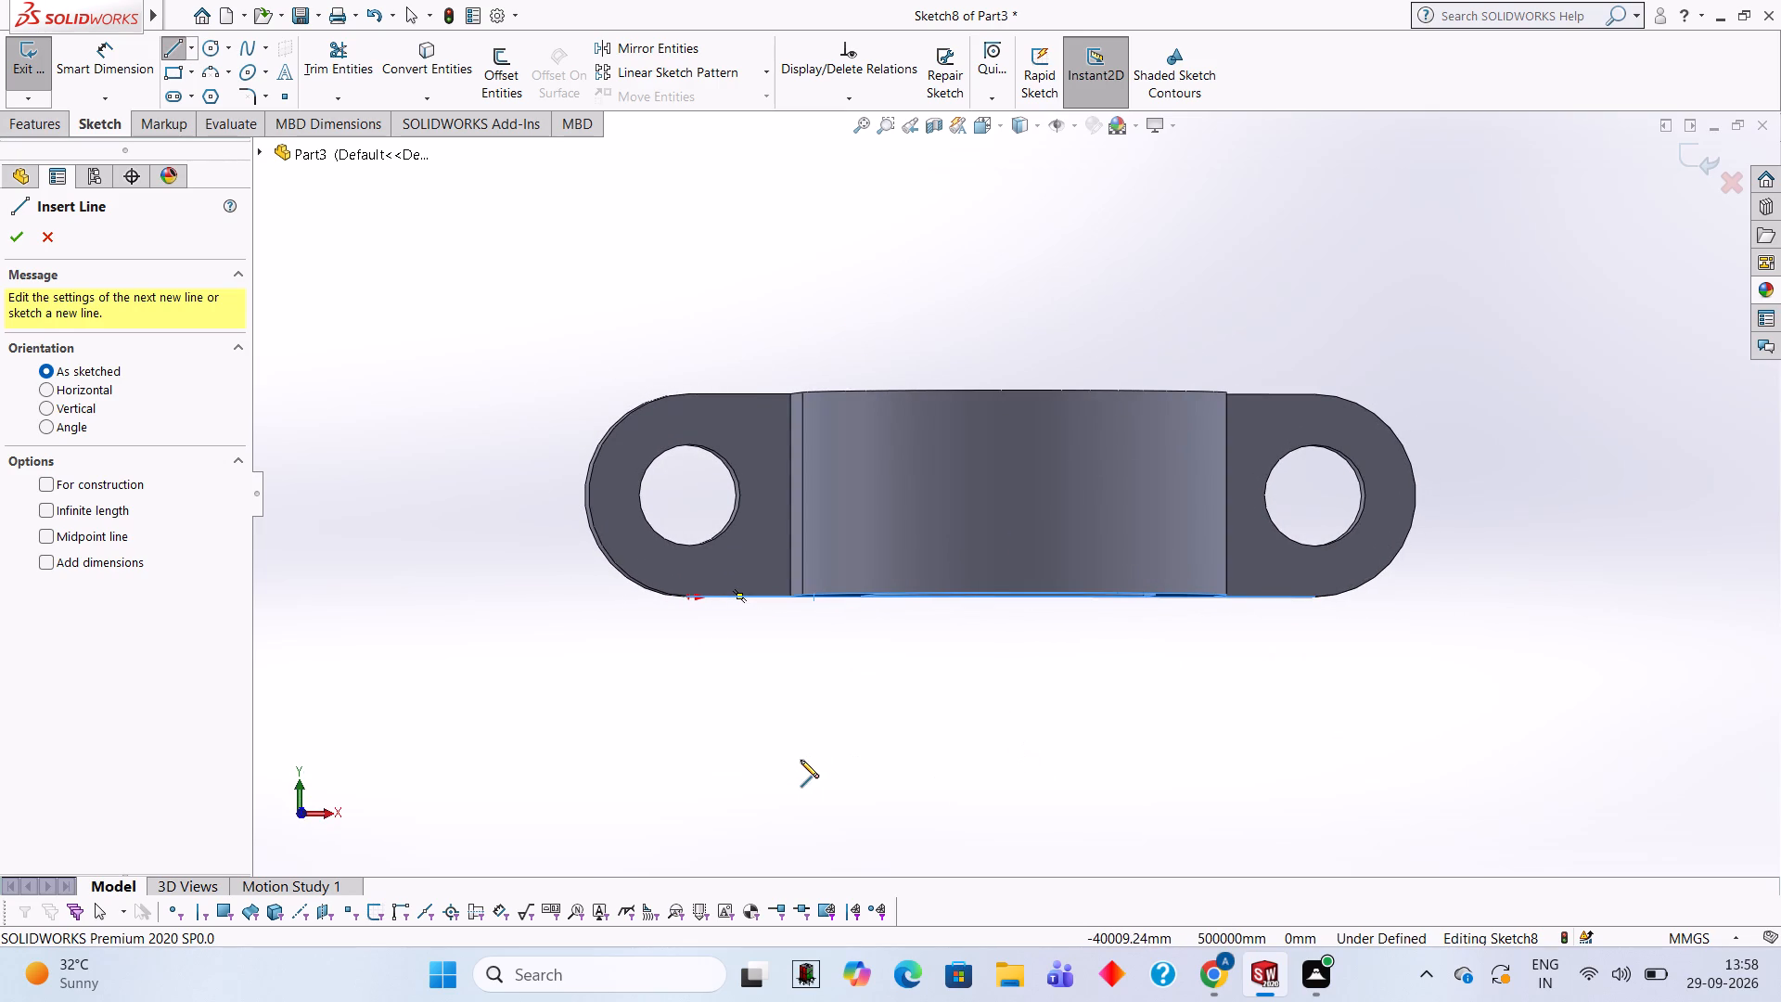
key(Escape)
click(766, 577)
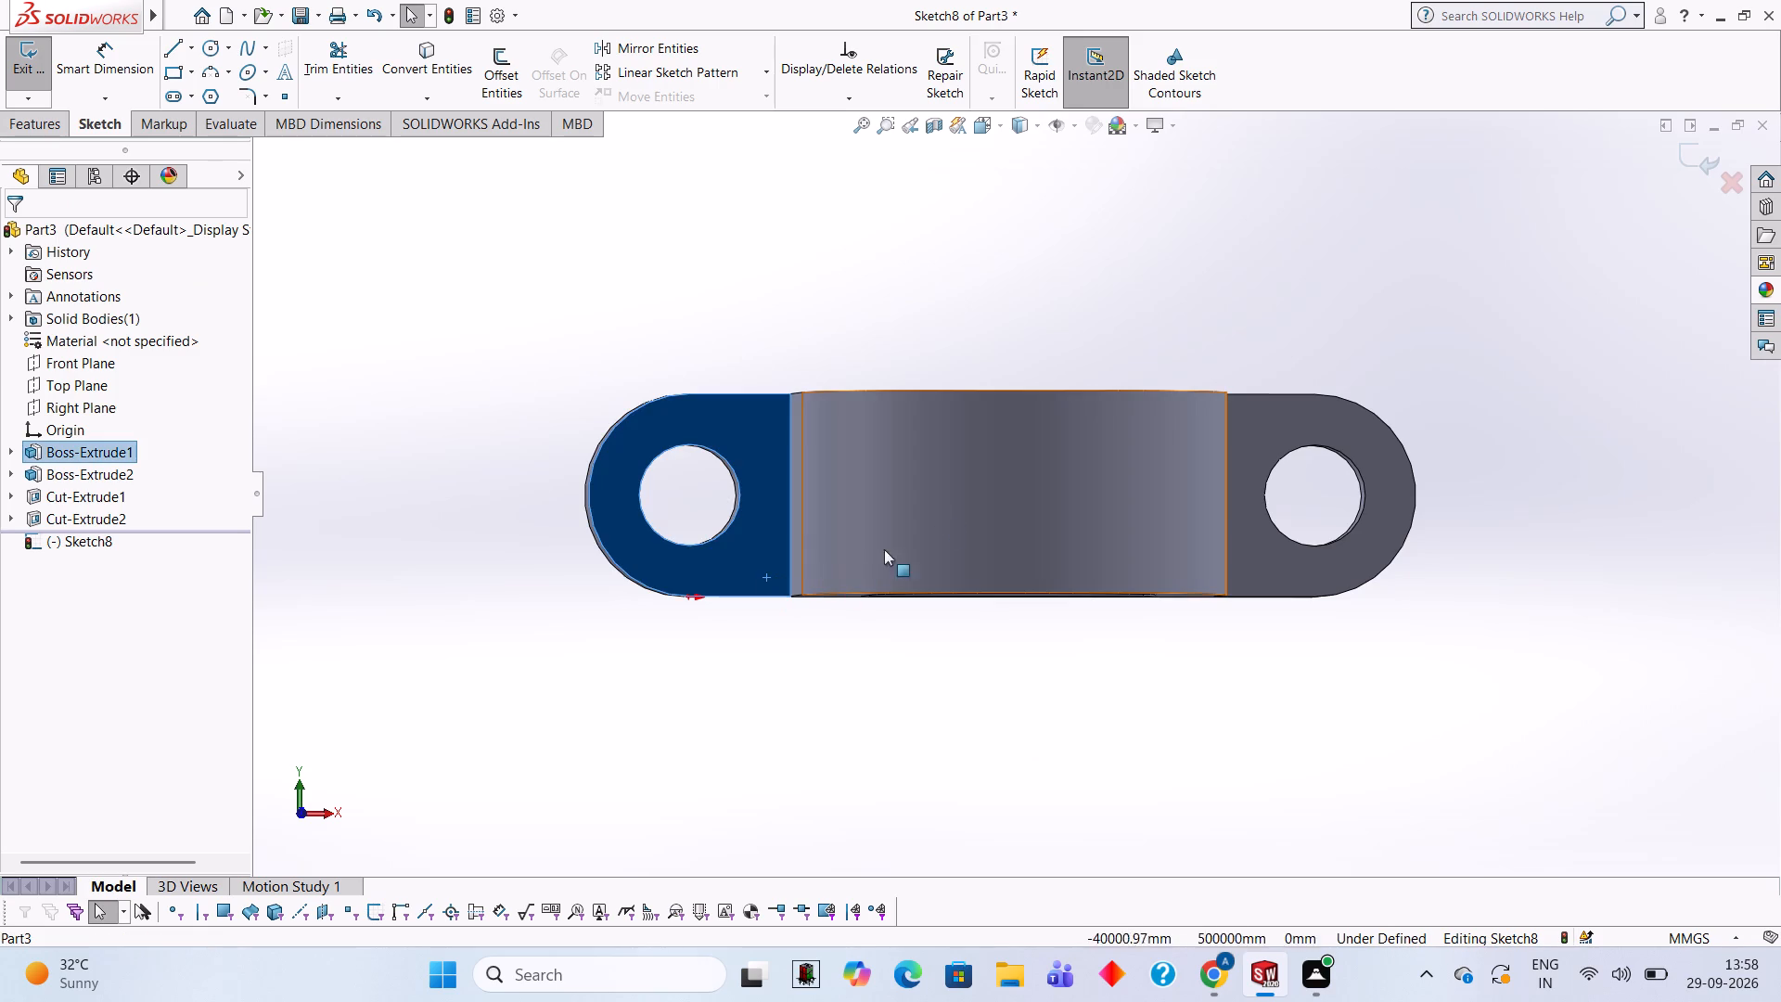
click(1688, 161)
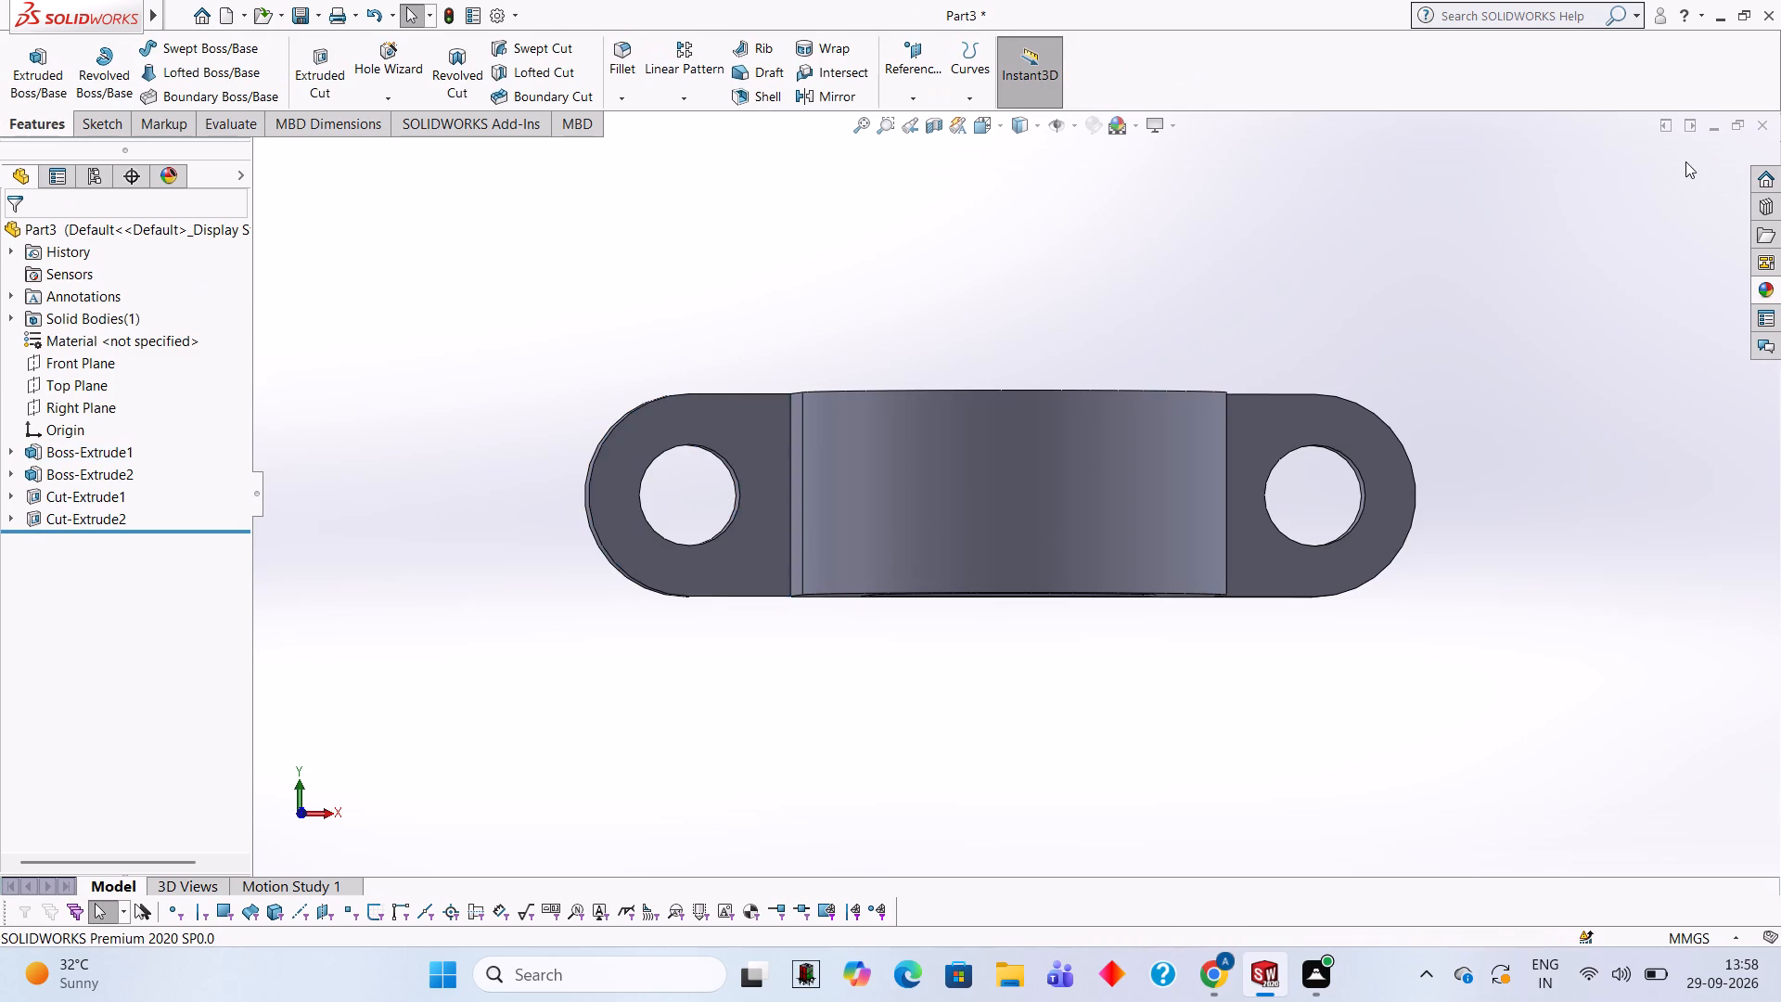
Start a new sketch on the plate's flat face around one mounting hole beside the boss, viewed normal to it.
click(746, 559)
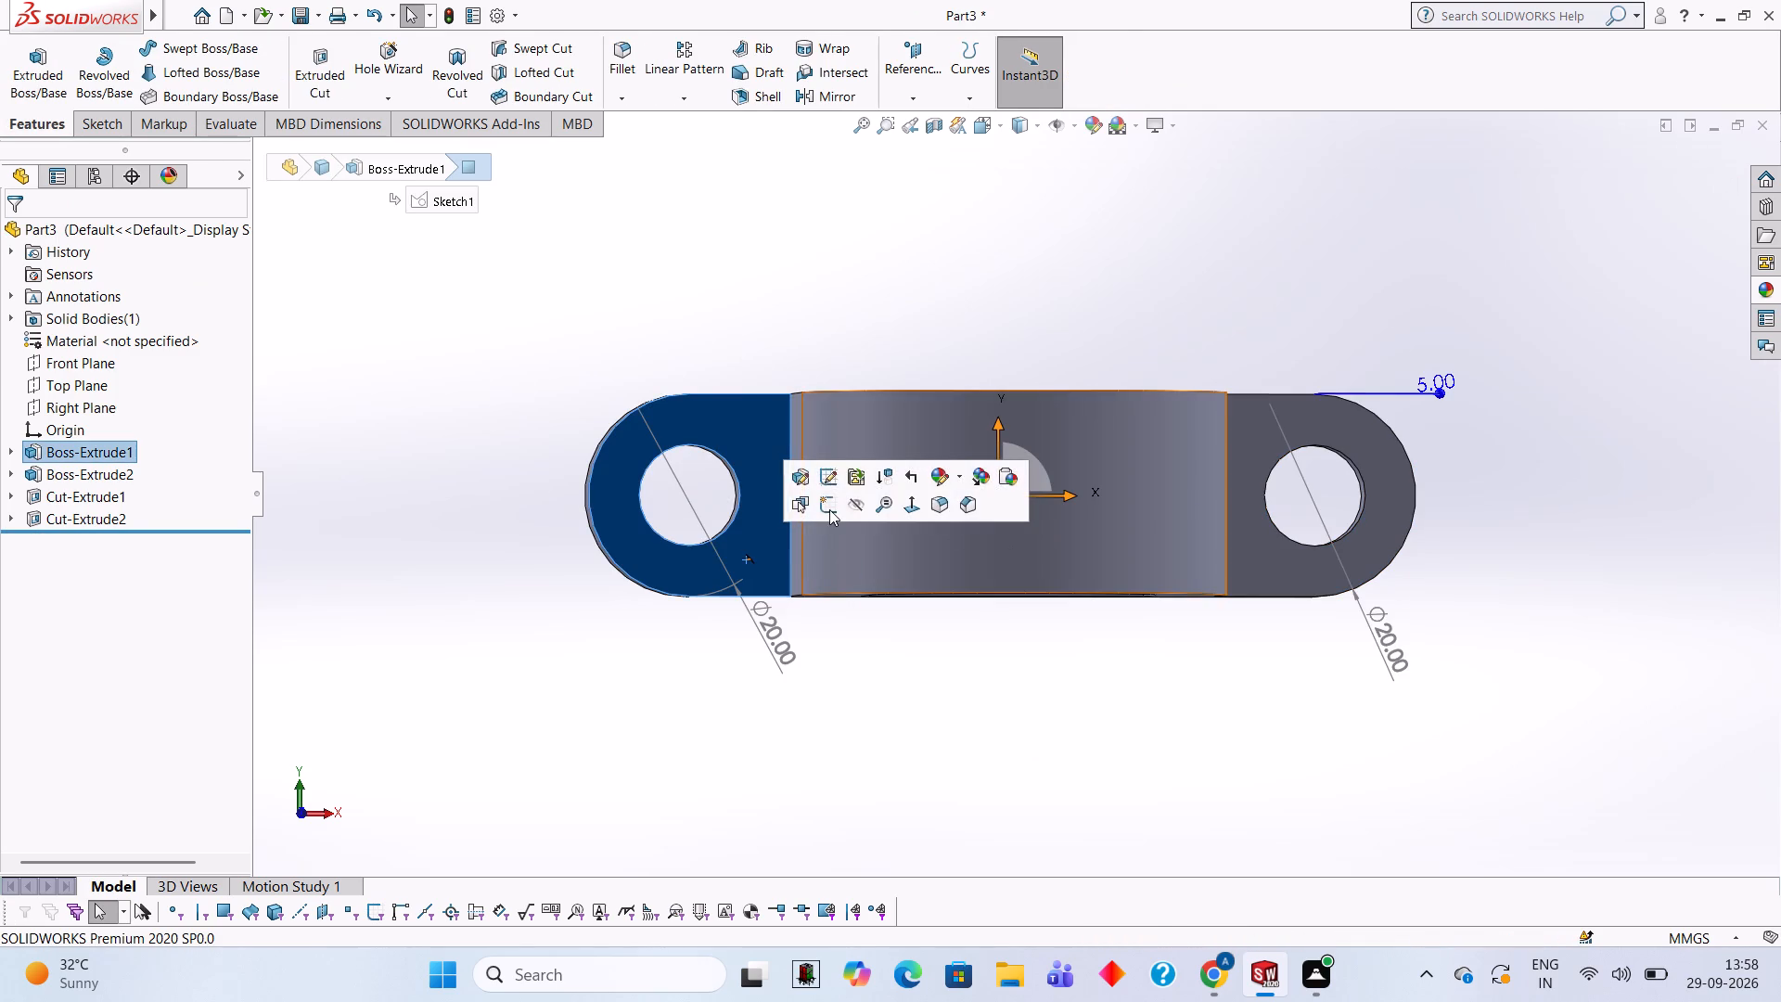
click(829, 509)
key(ctrl+8)
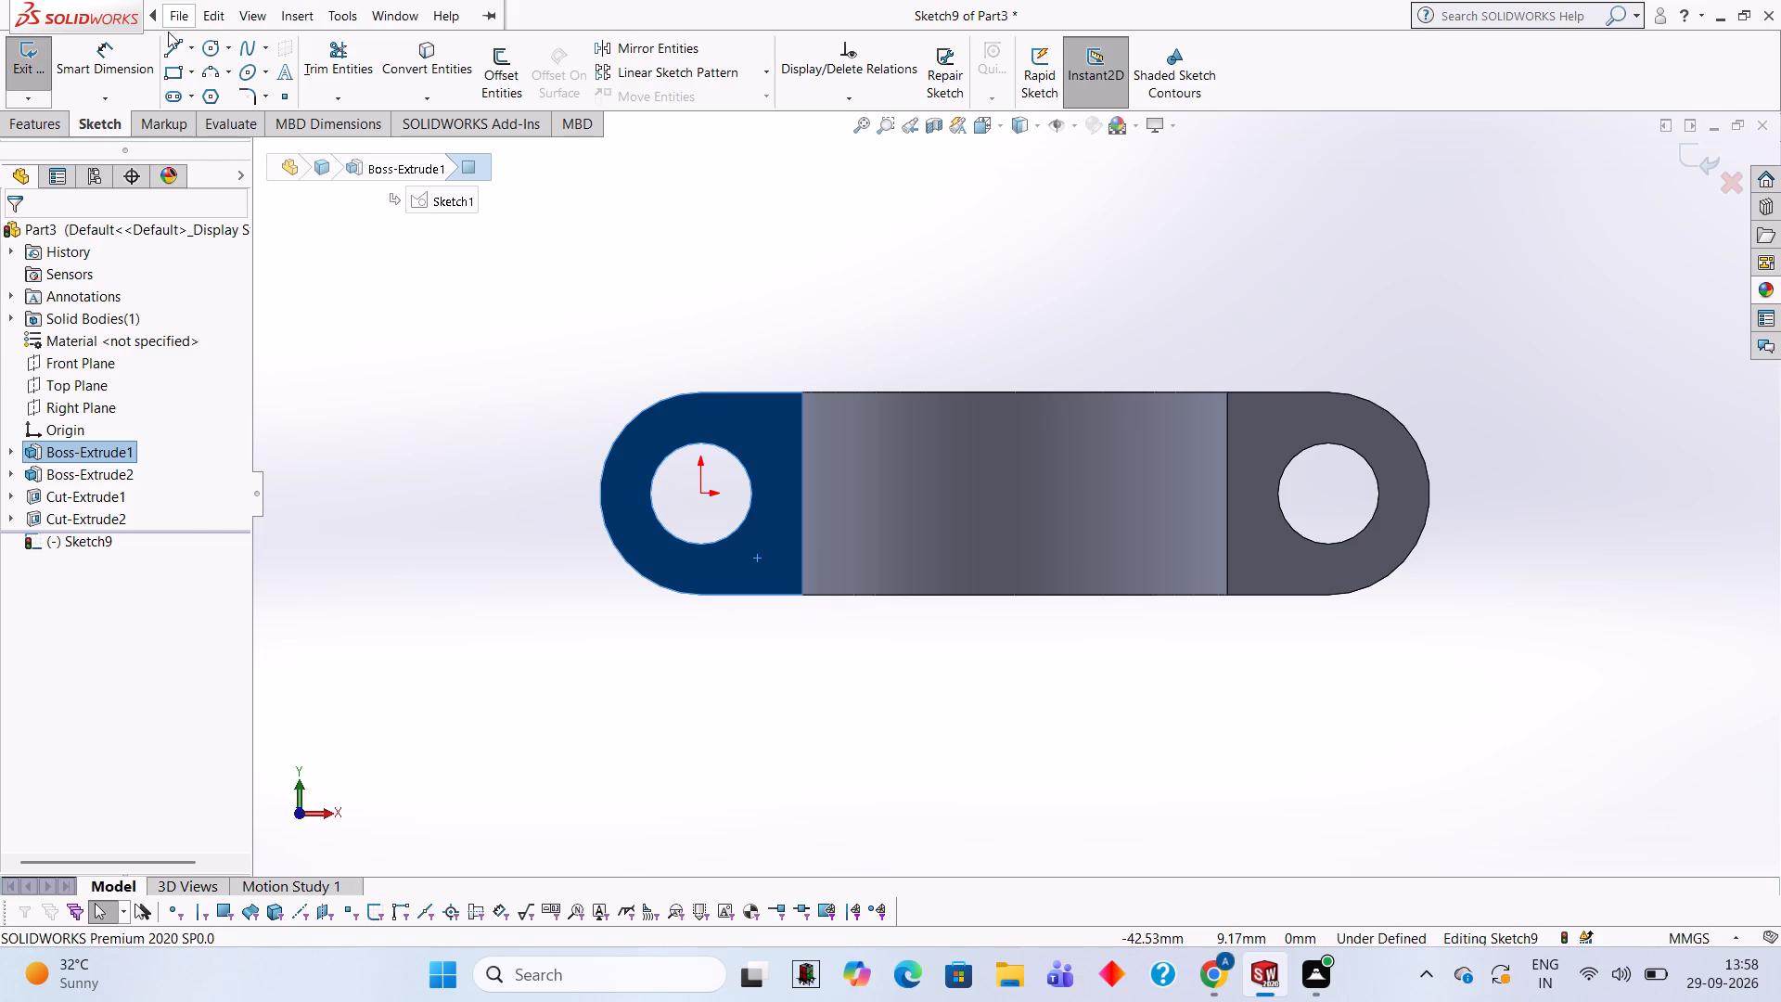
click(544, 206)
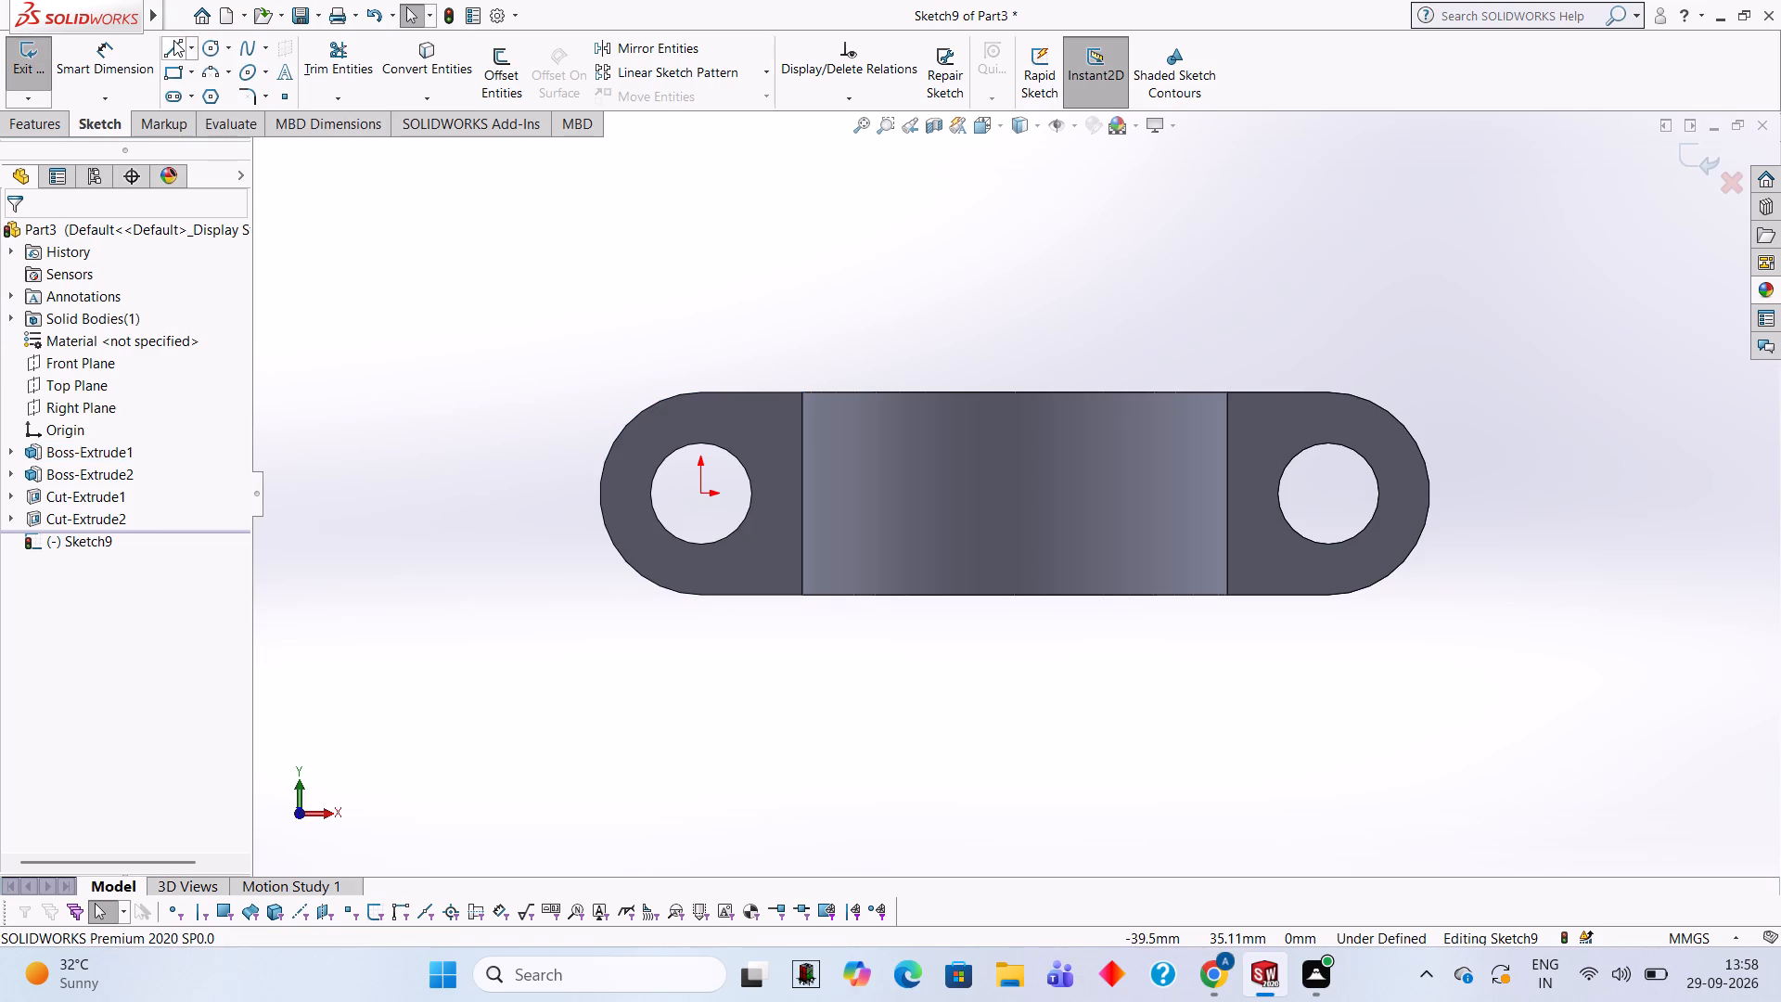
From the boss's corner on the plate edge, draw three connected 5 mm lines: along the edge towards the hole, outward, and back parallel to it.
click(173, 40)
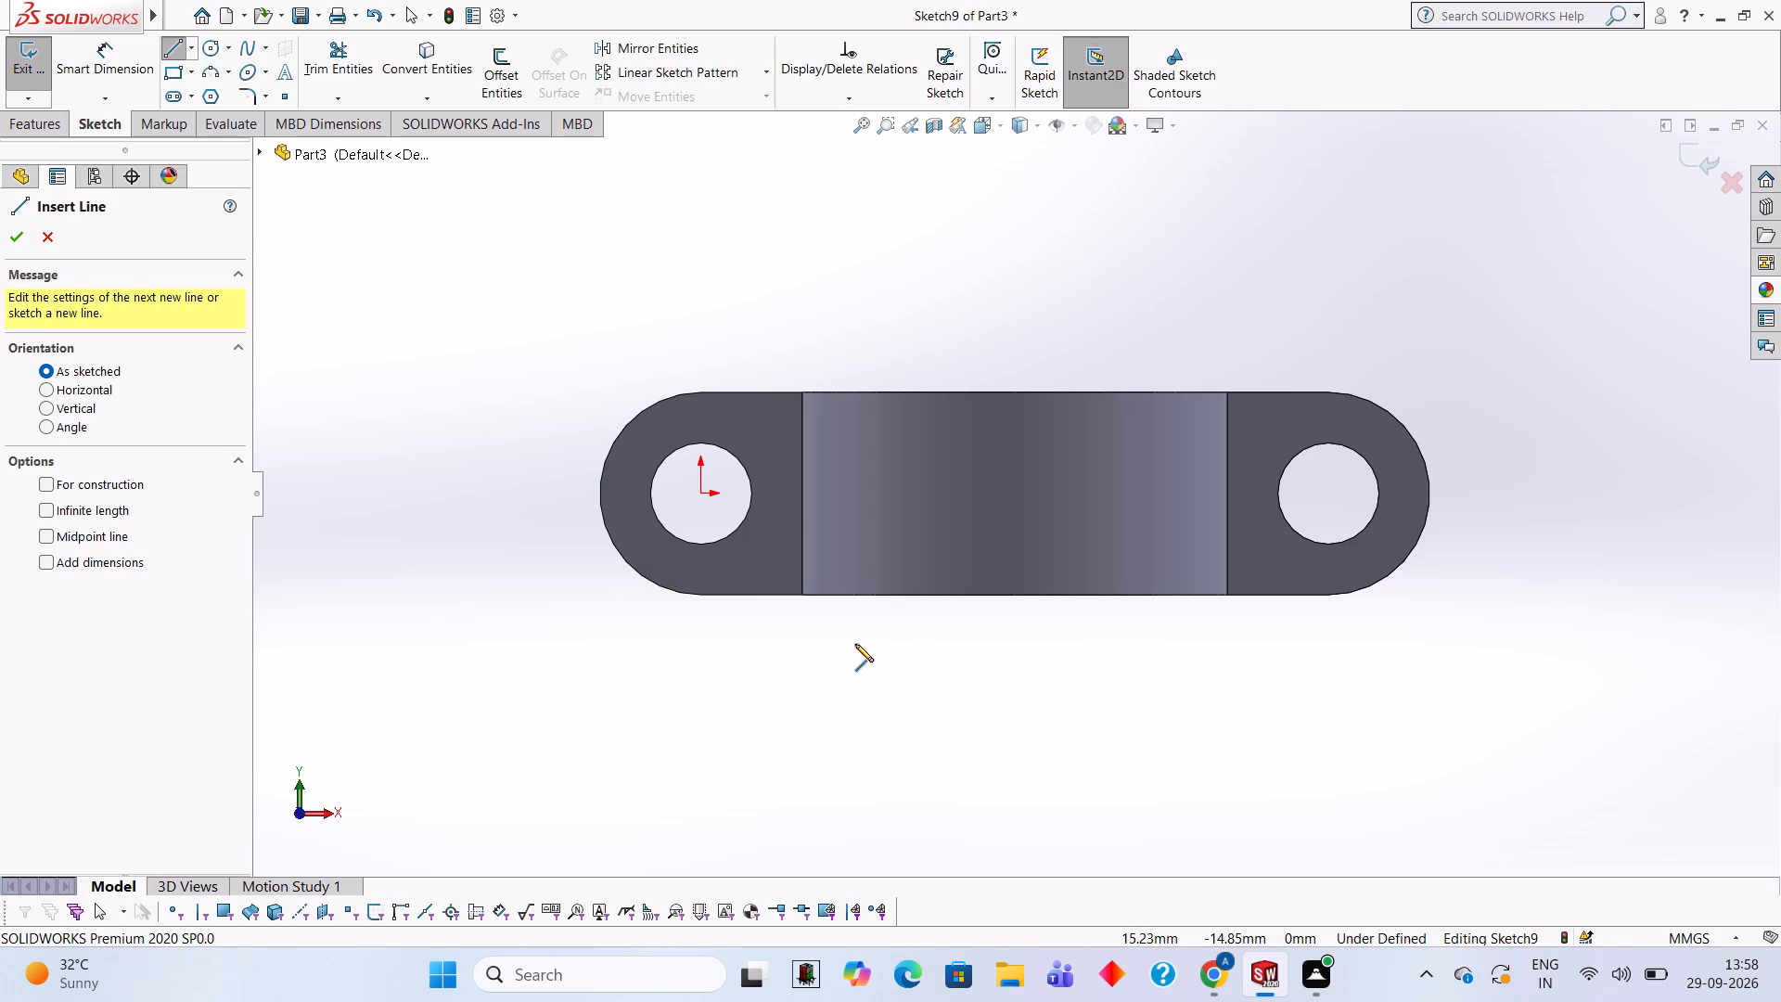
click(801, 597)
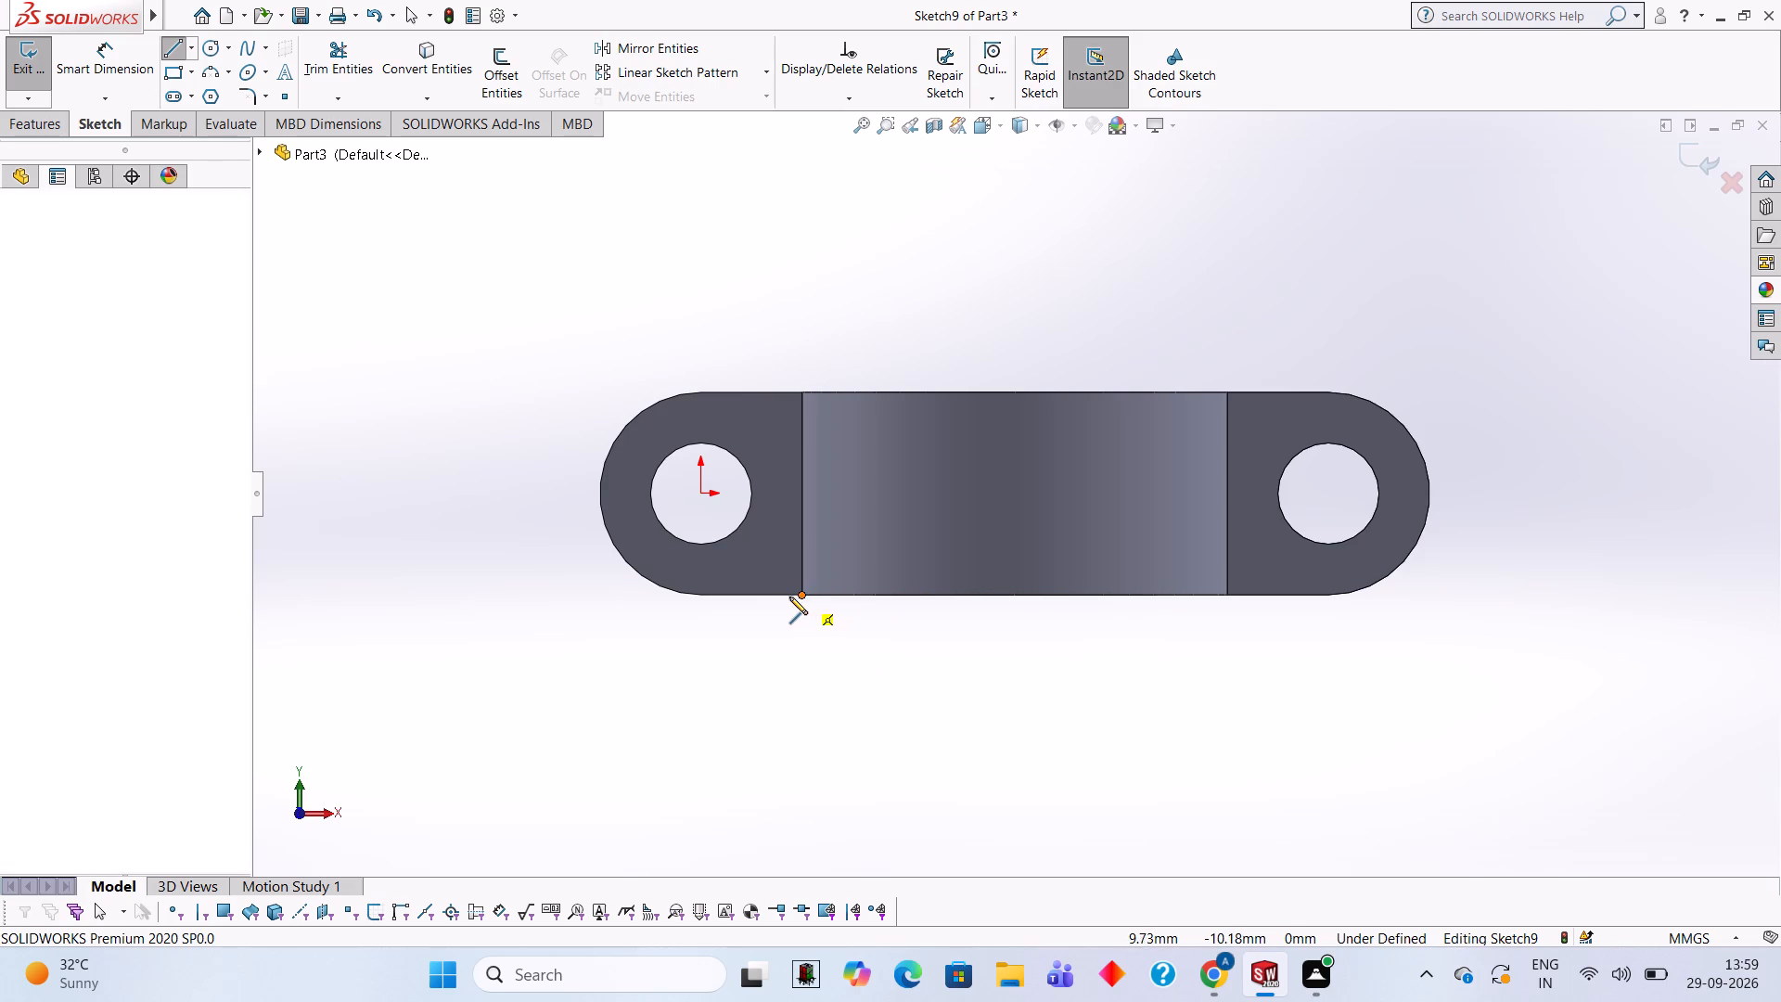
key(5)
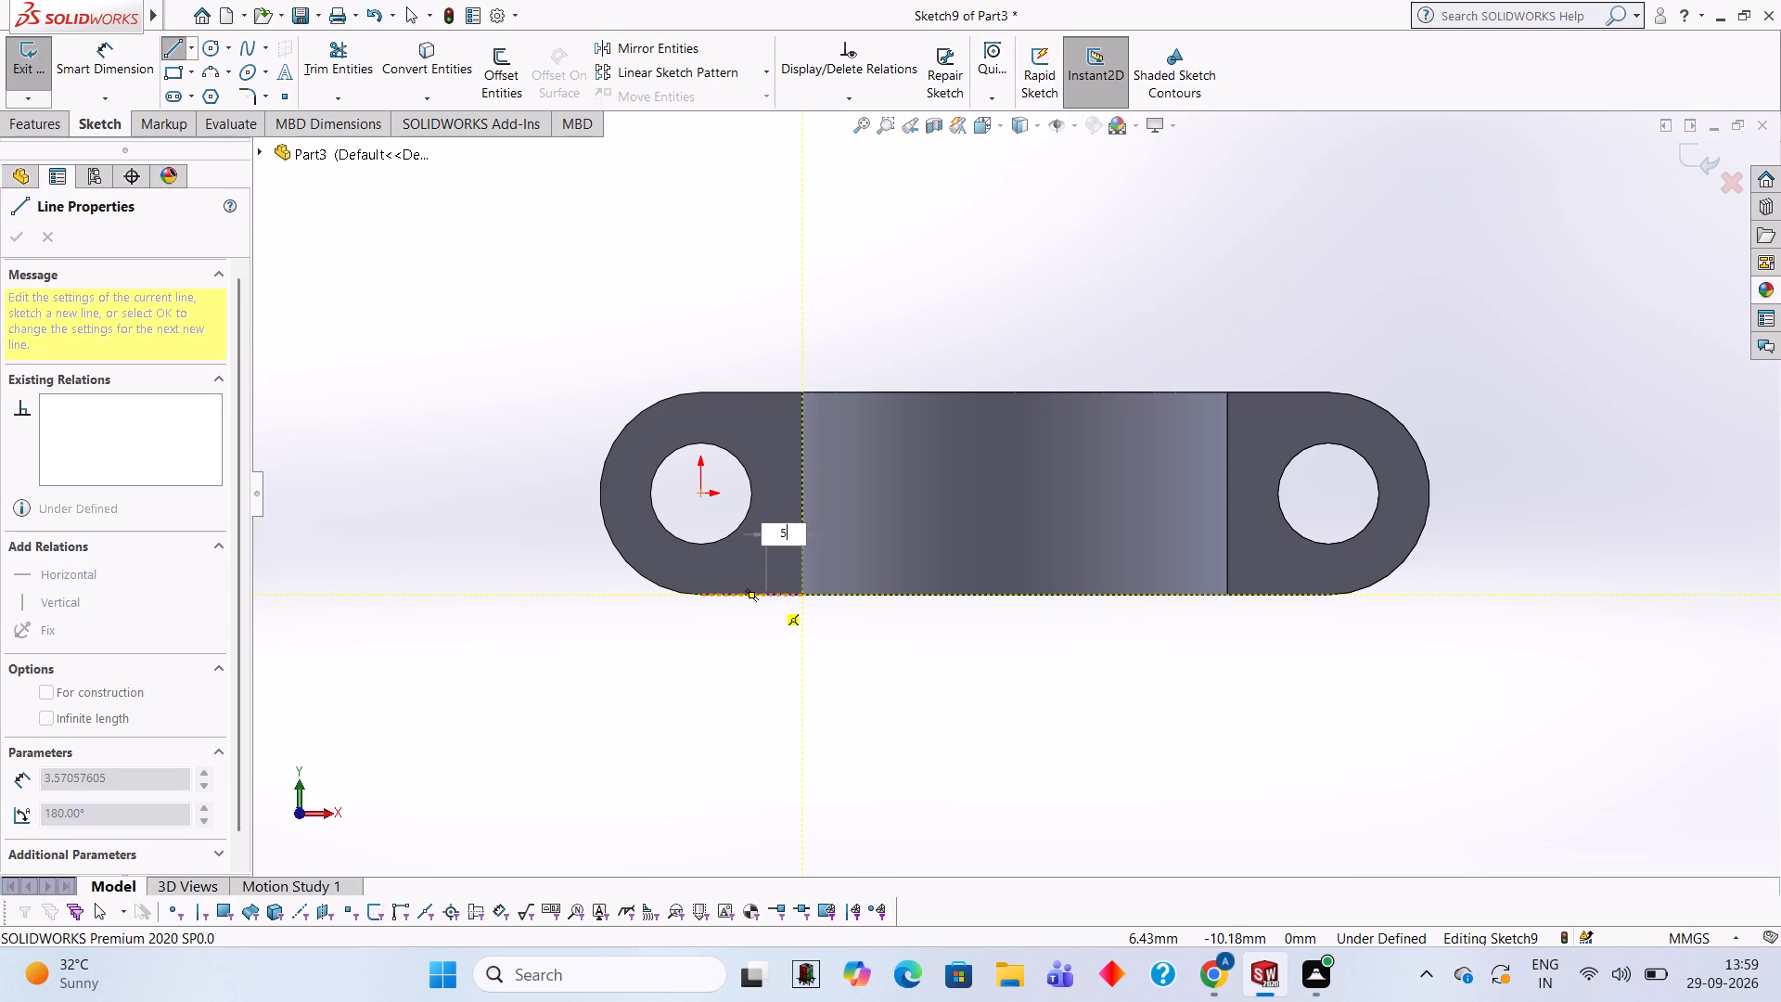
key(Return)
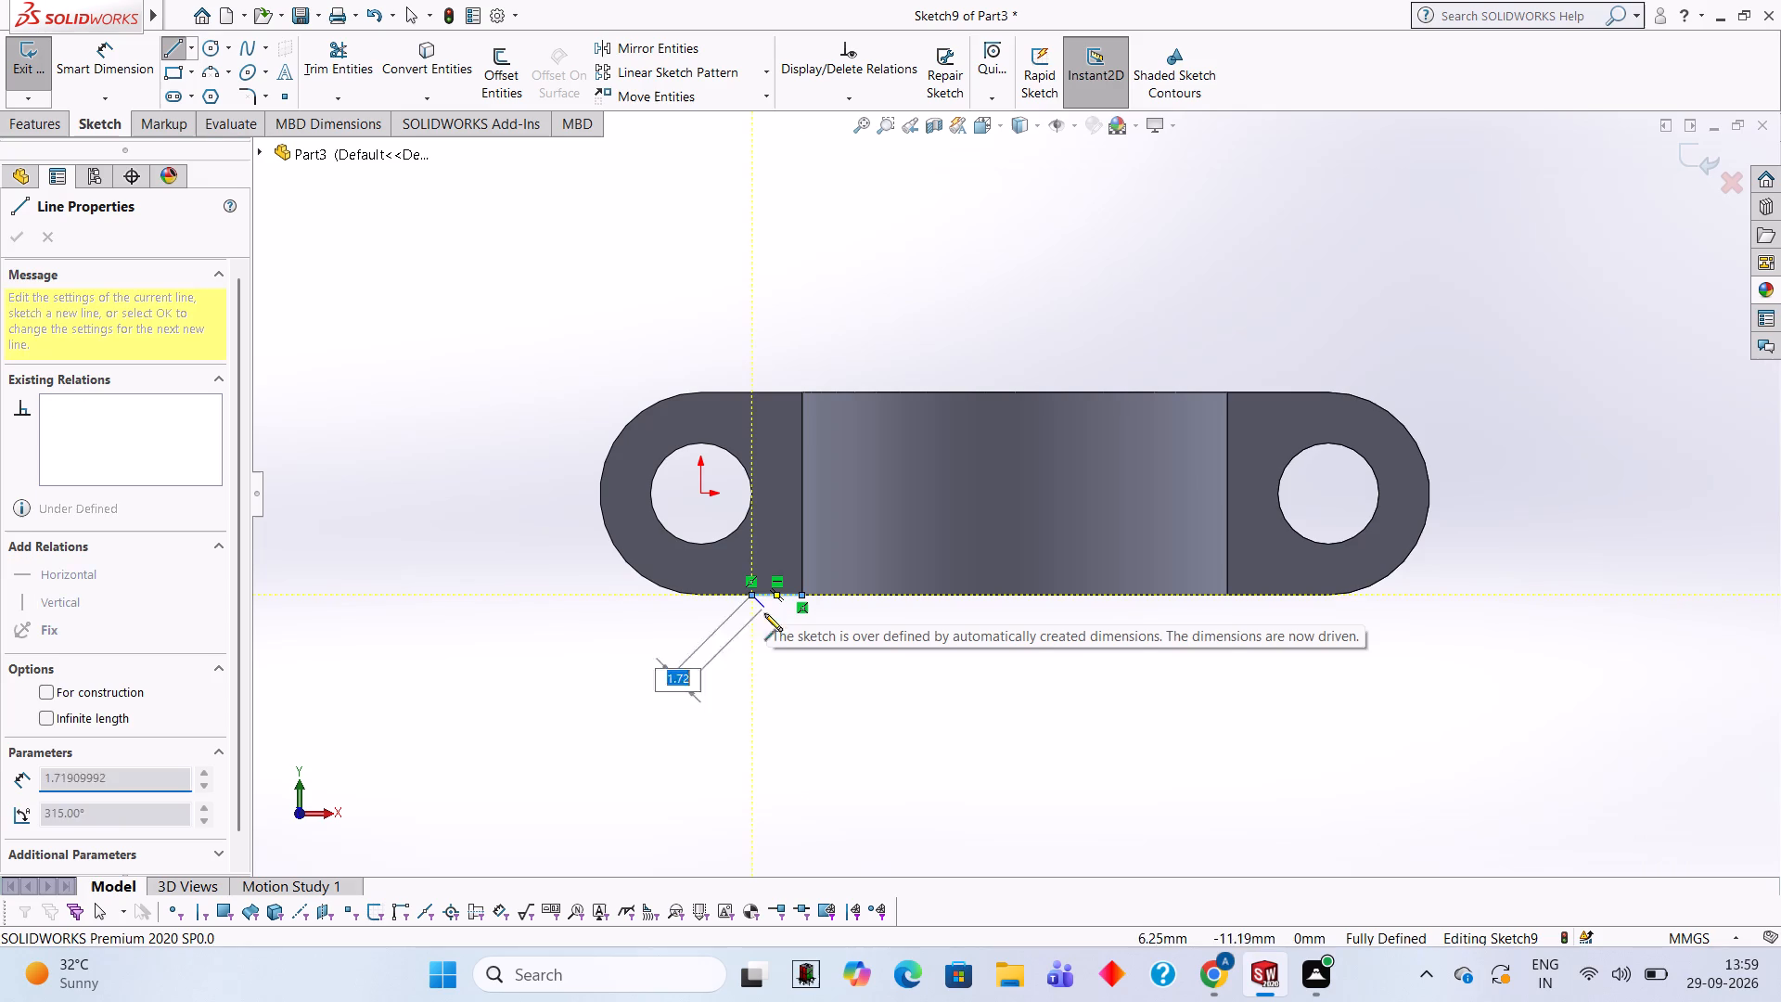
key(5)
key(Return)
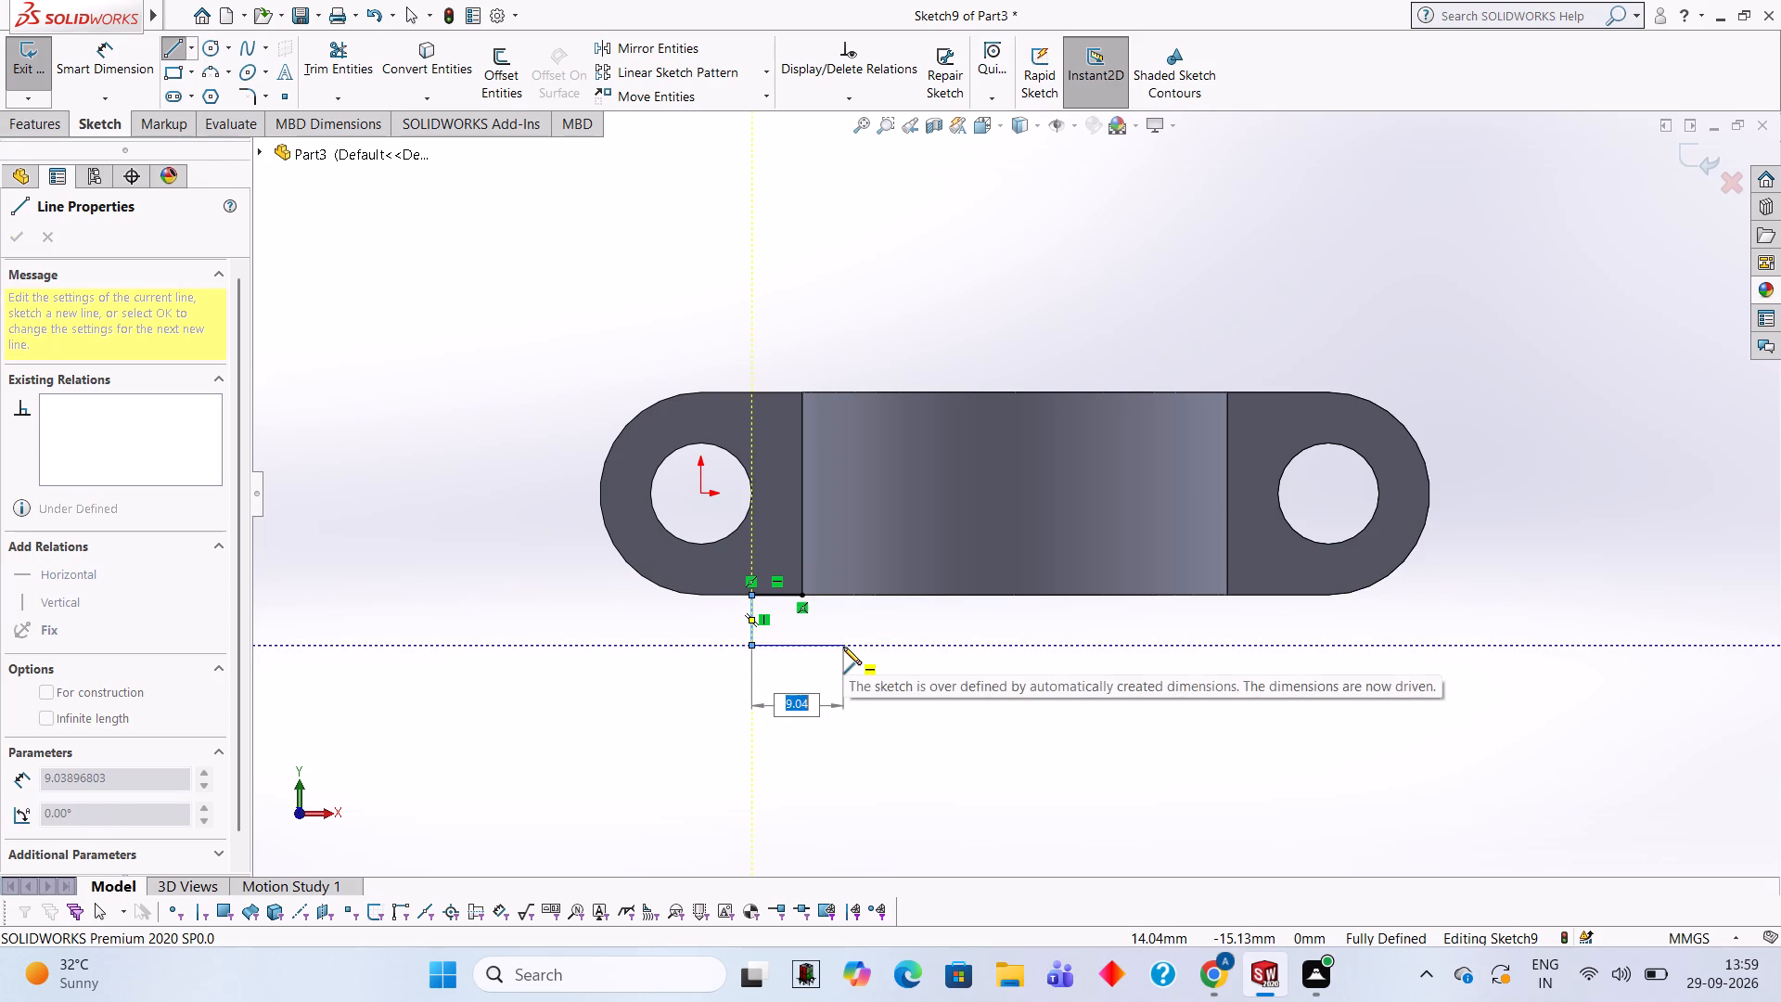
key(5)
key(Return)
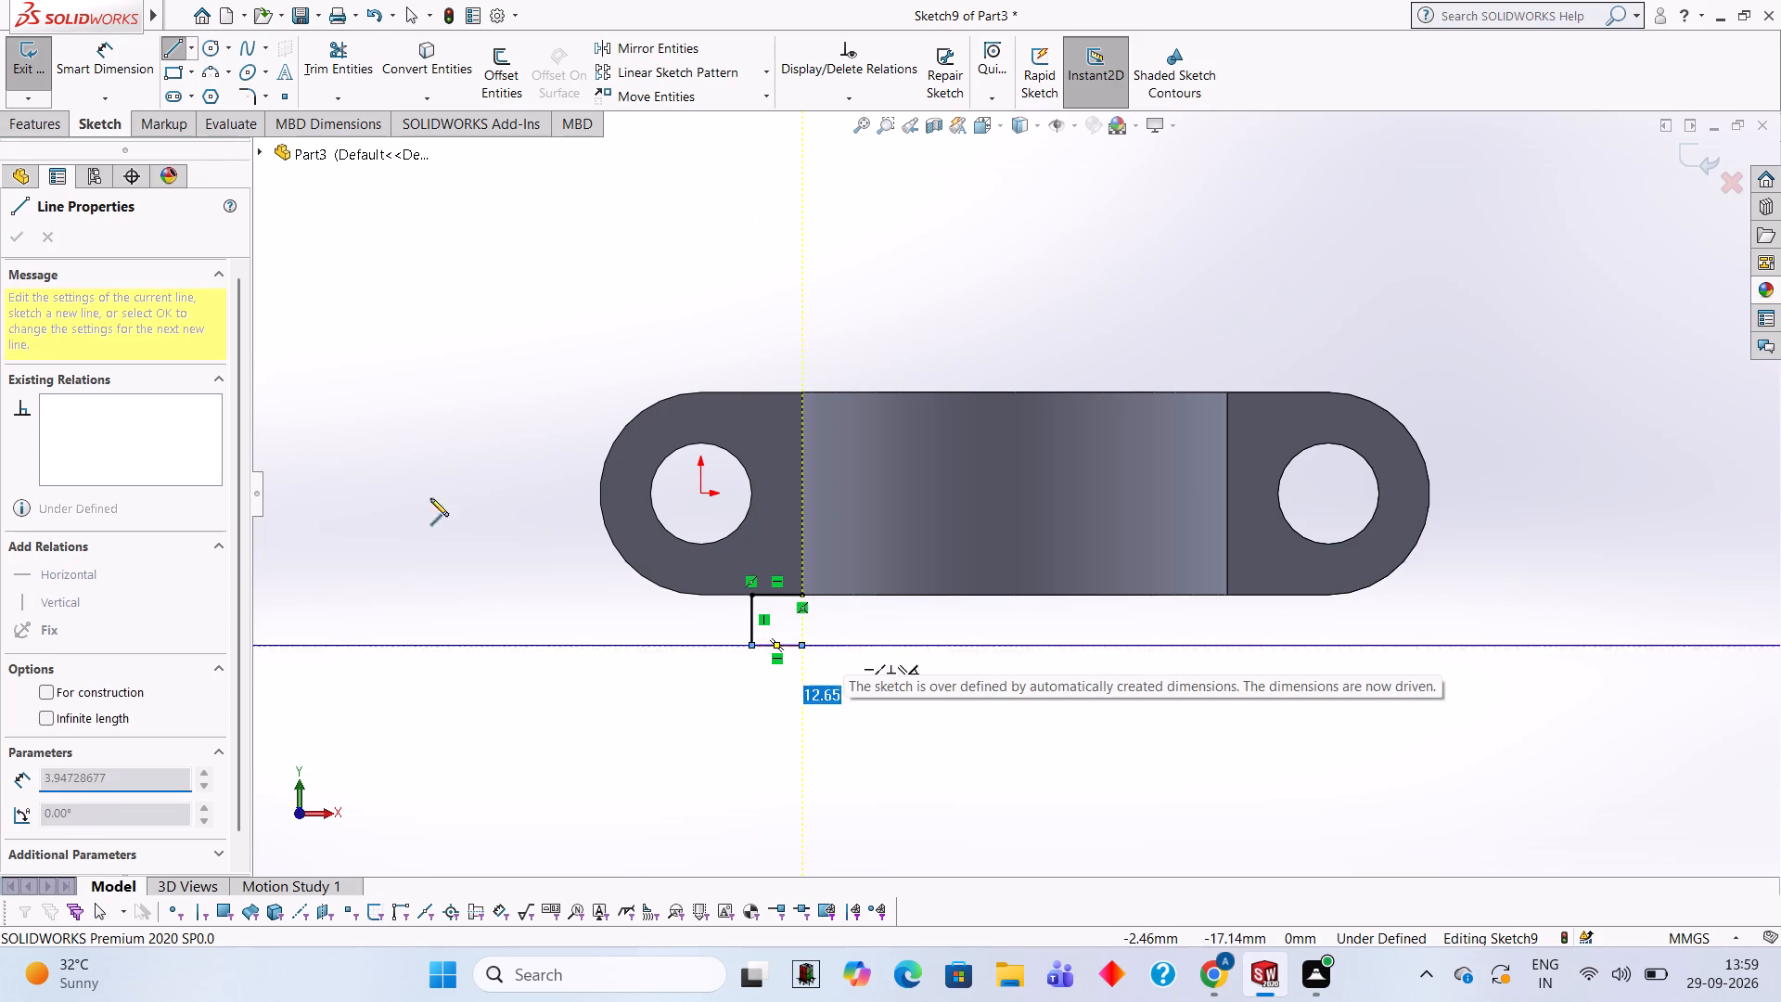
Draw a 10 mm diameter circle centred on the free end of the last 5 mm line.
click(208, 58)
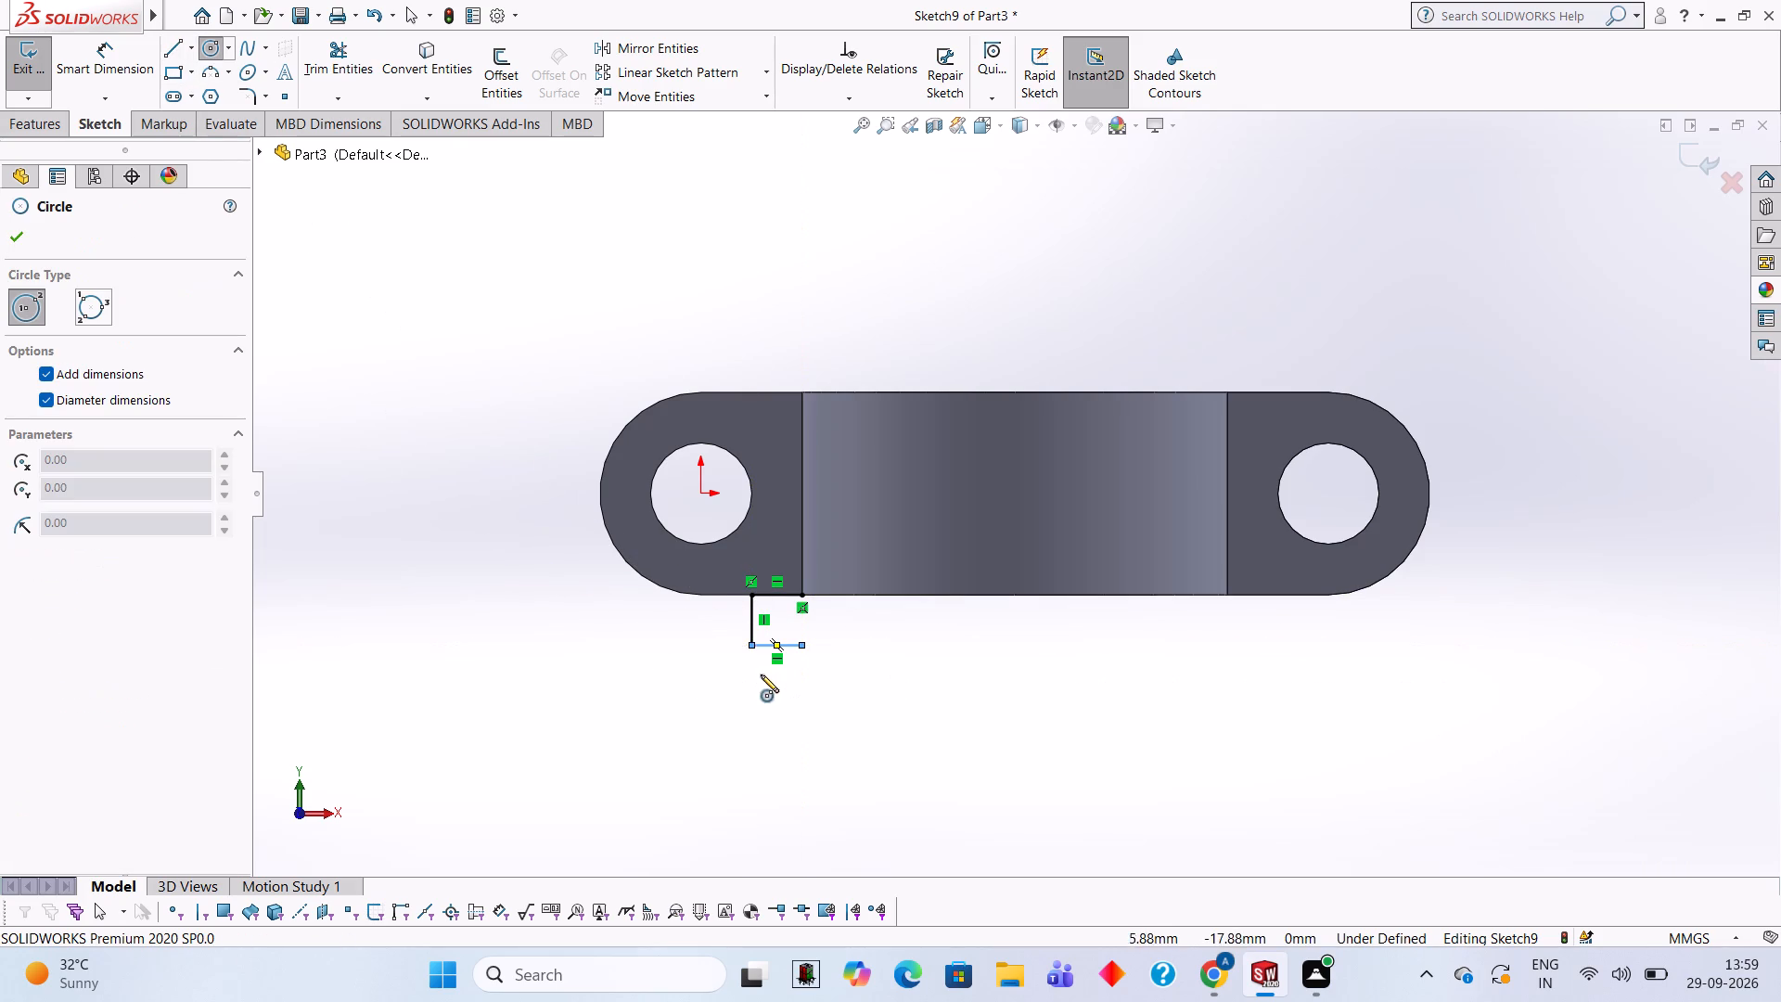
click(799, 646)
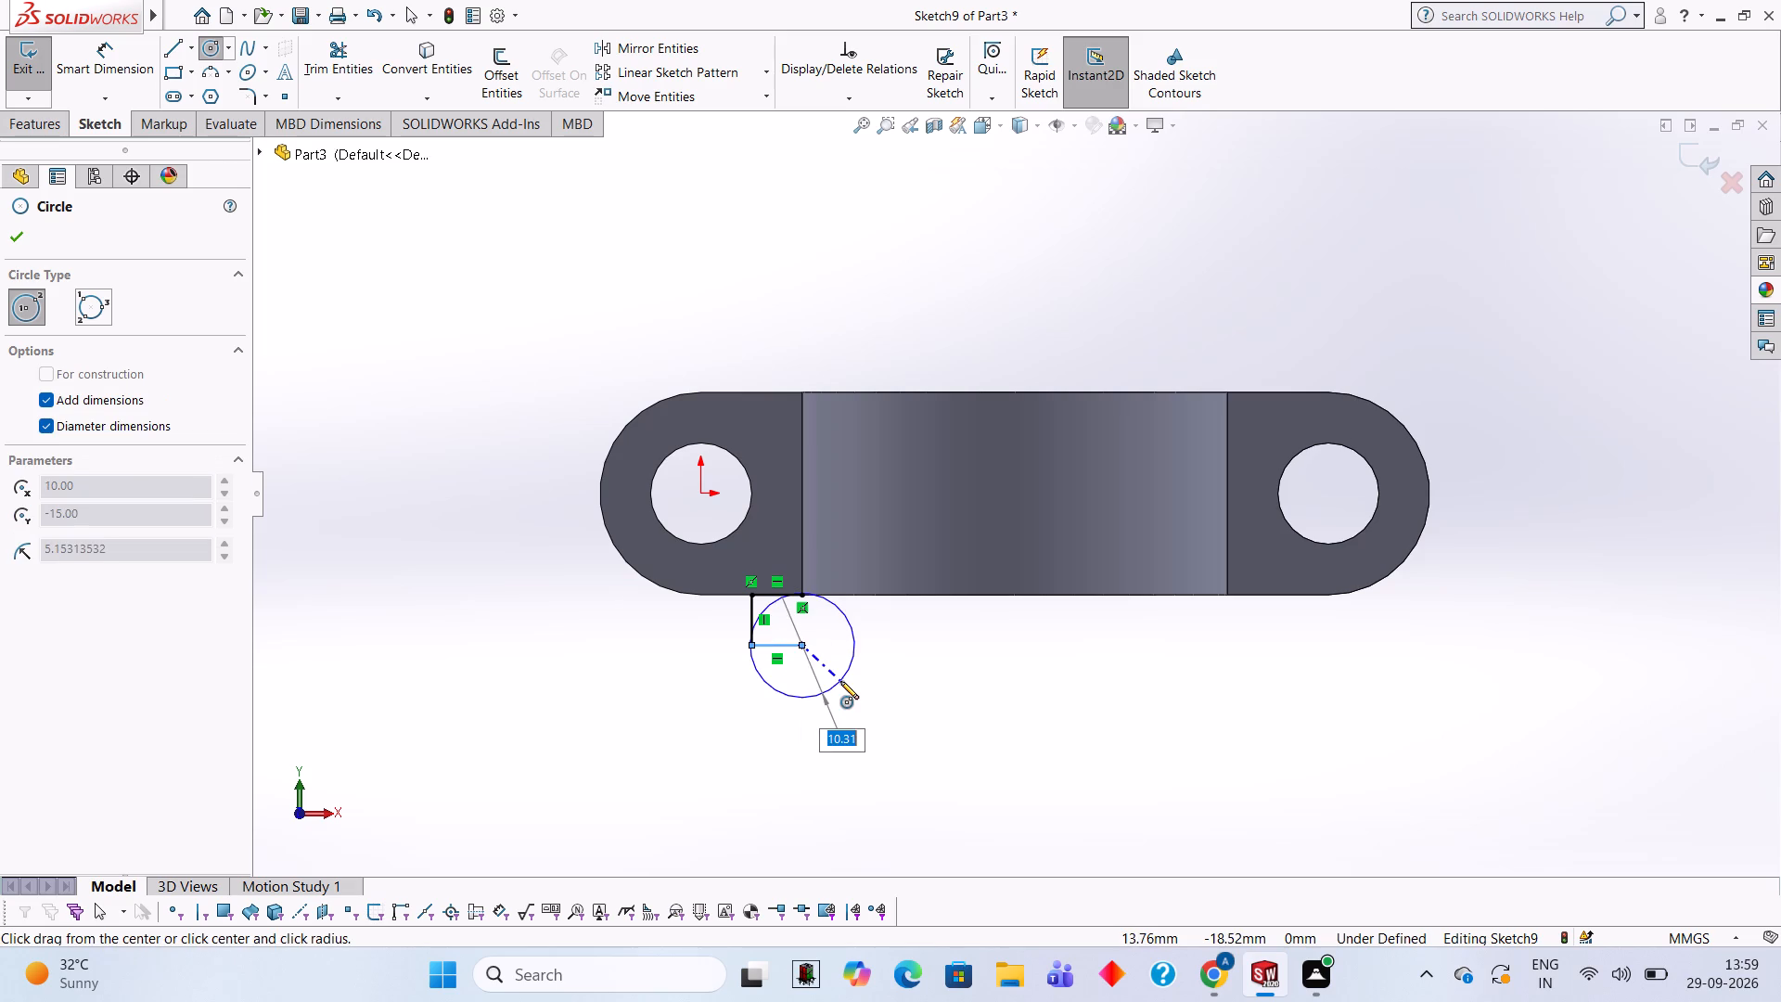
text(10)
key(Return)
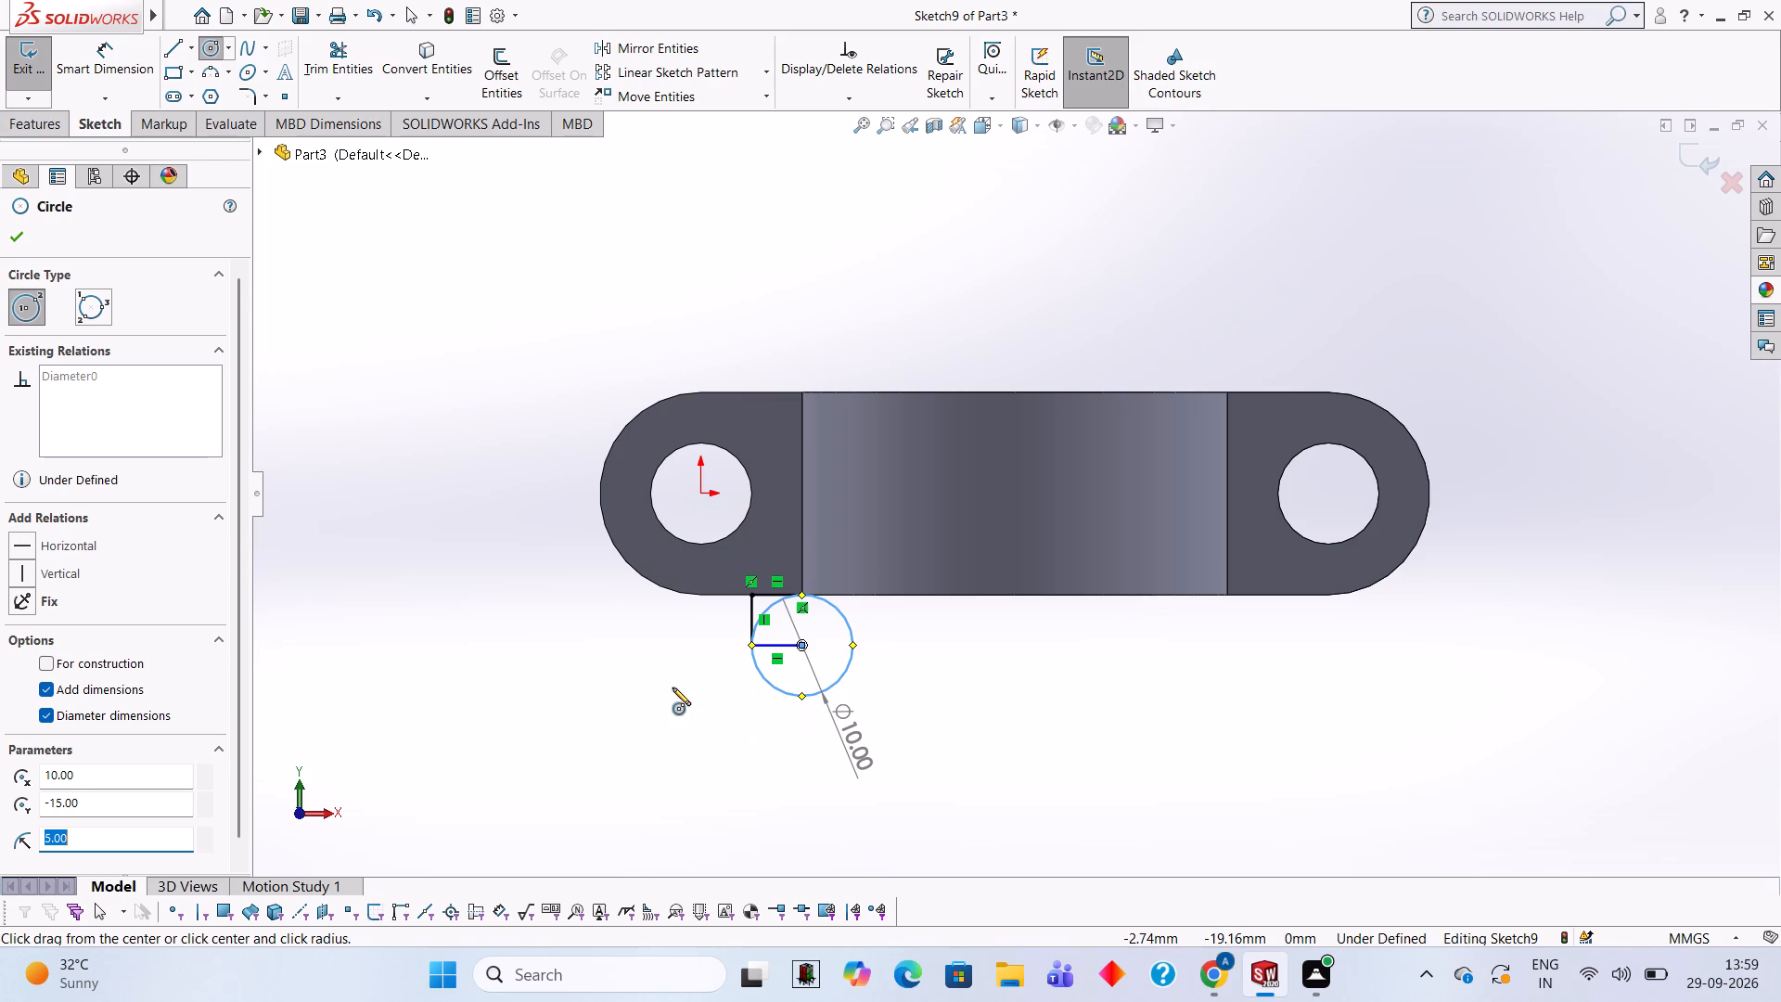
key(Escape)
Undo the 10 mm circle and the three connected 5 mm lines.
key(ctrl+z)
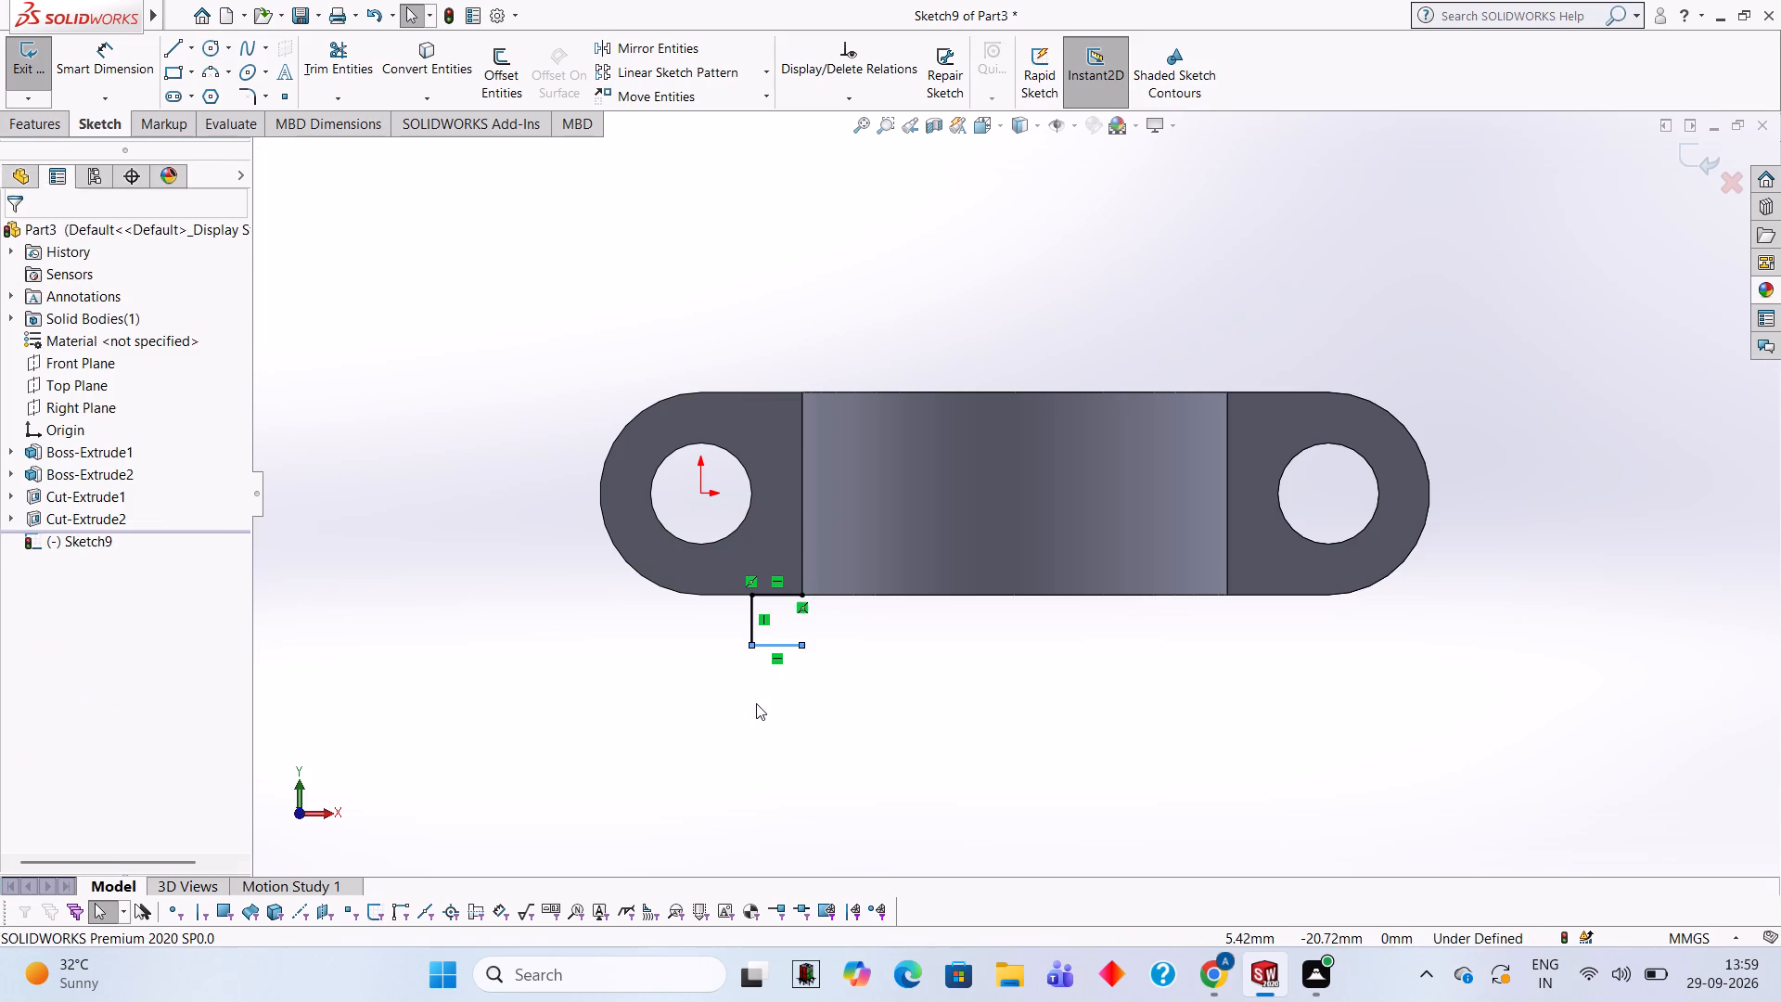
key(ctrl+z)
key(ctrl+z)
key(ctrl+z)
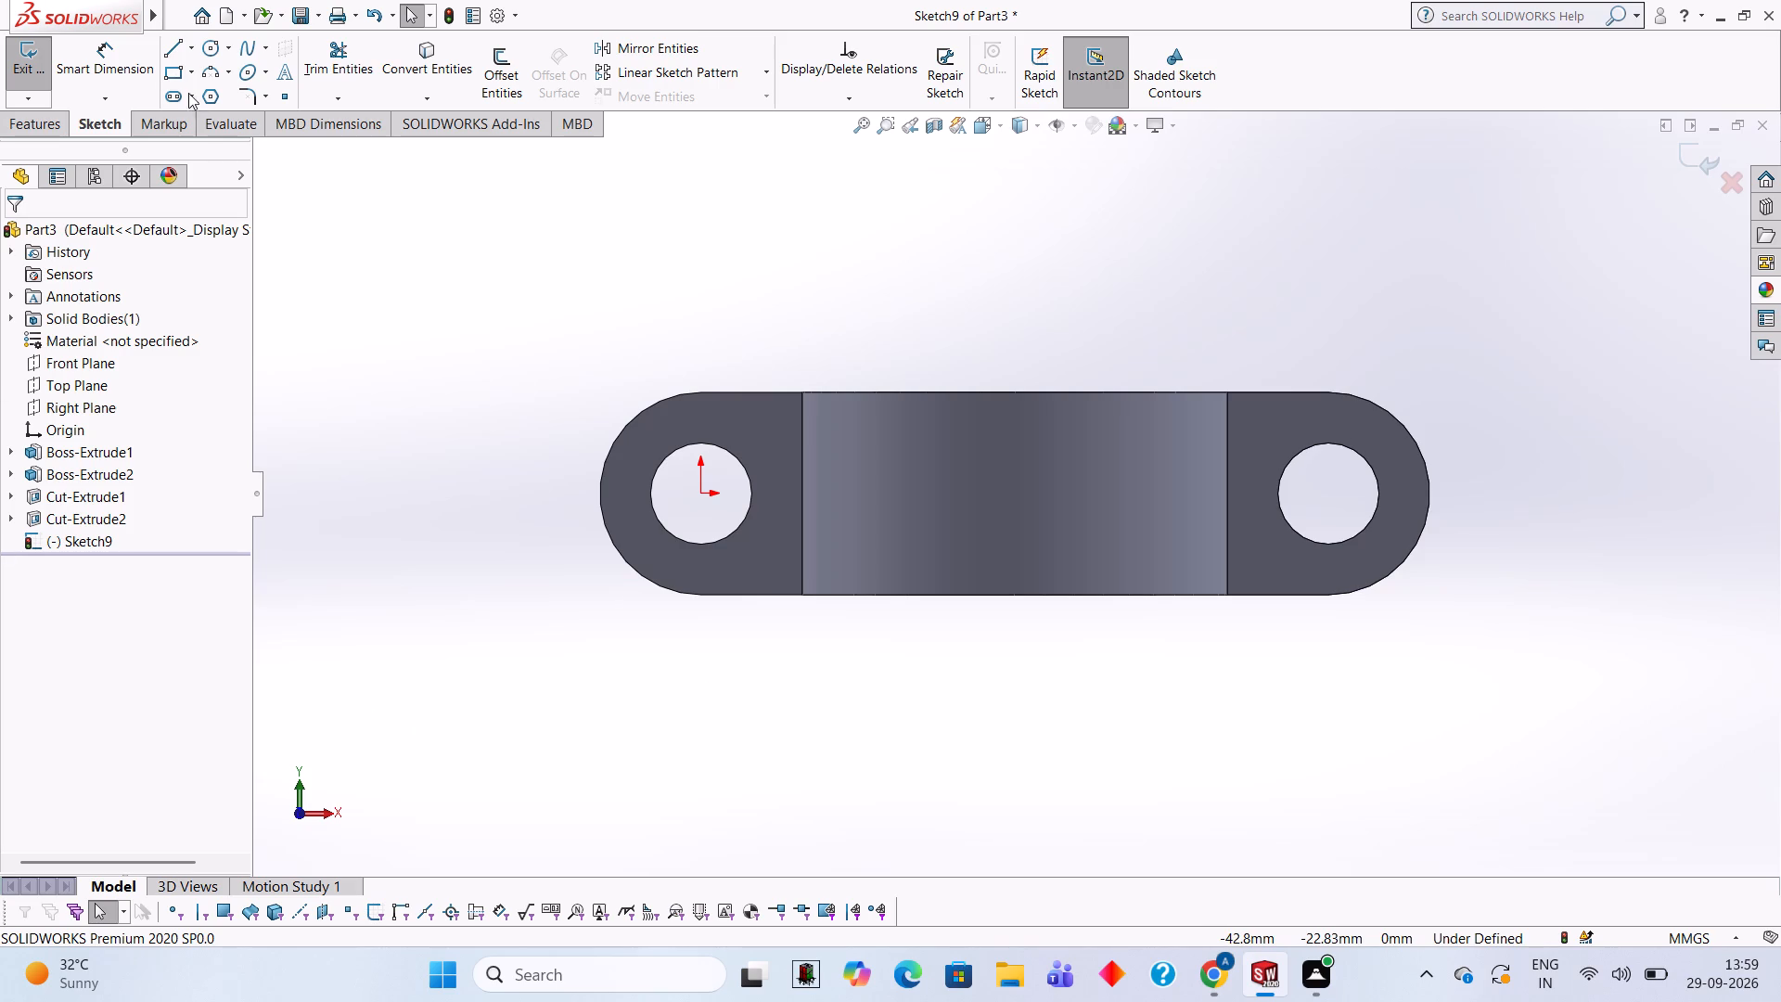
Draw a line along the plate edge from the boss's corner to where the rounded end begins, below the origin hole.
click(166, 52)
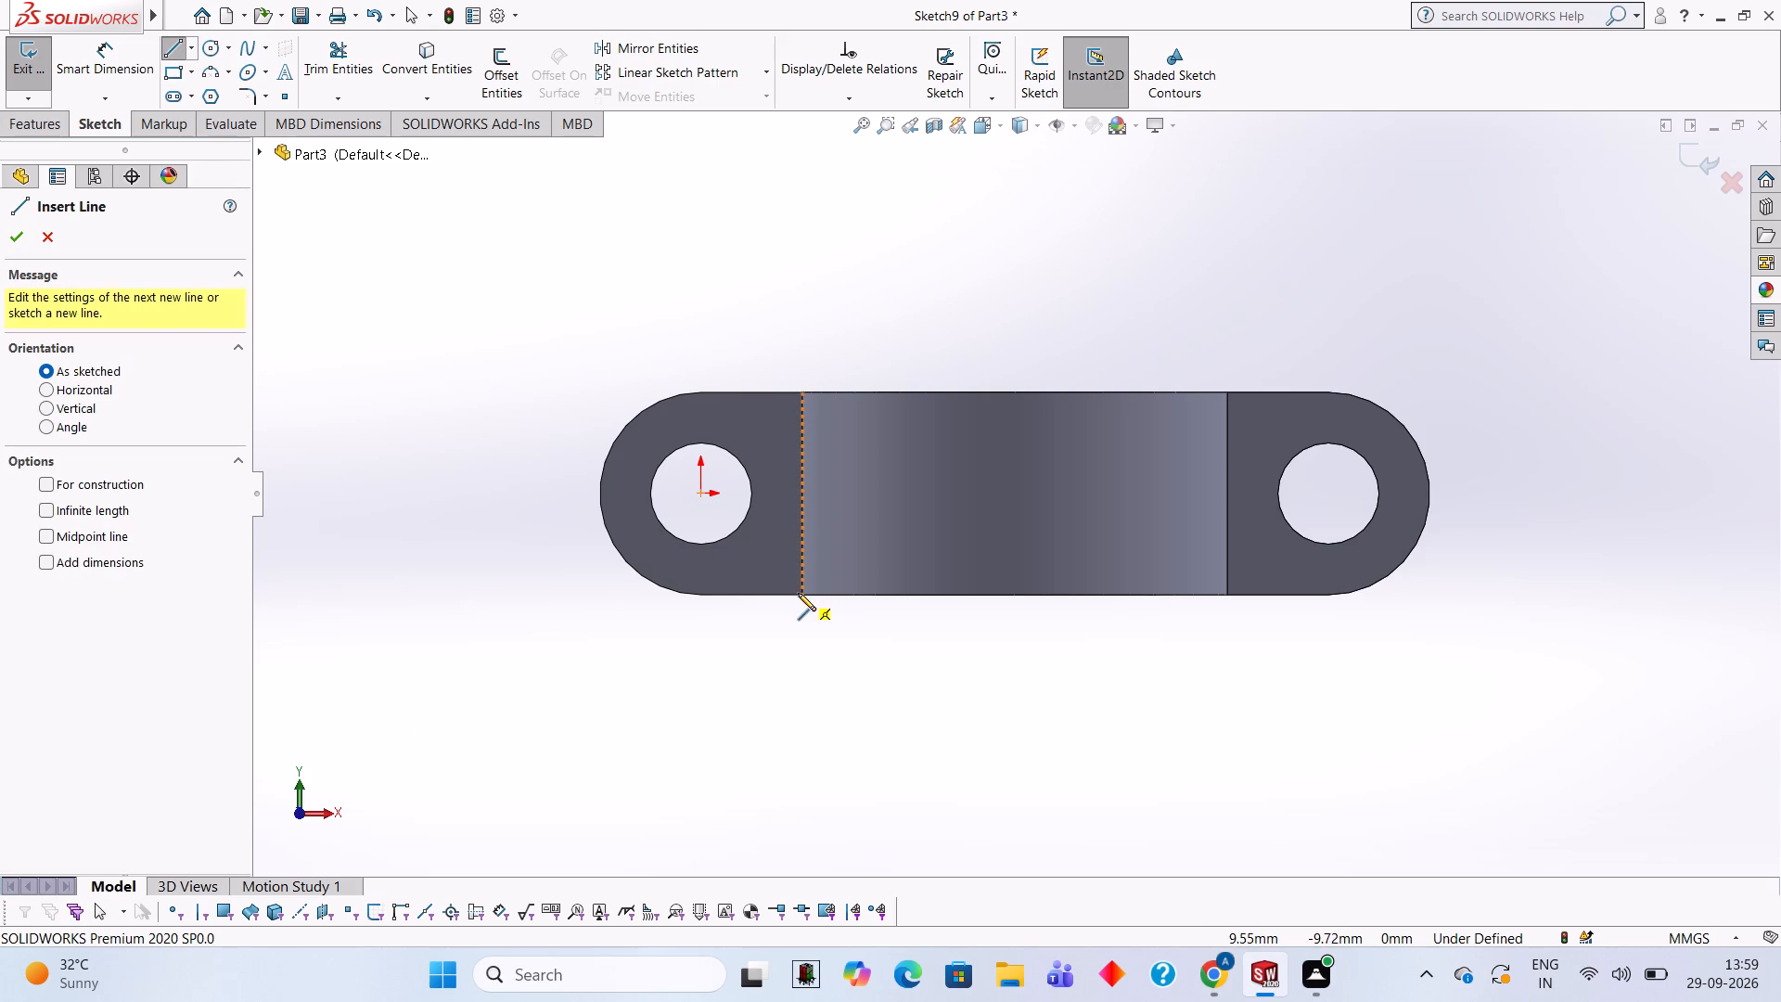
click(799, 595)
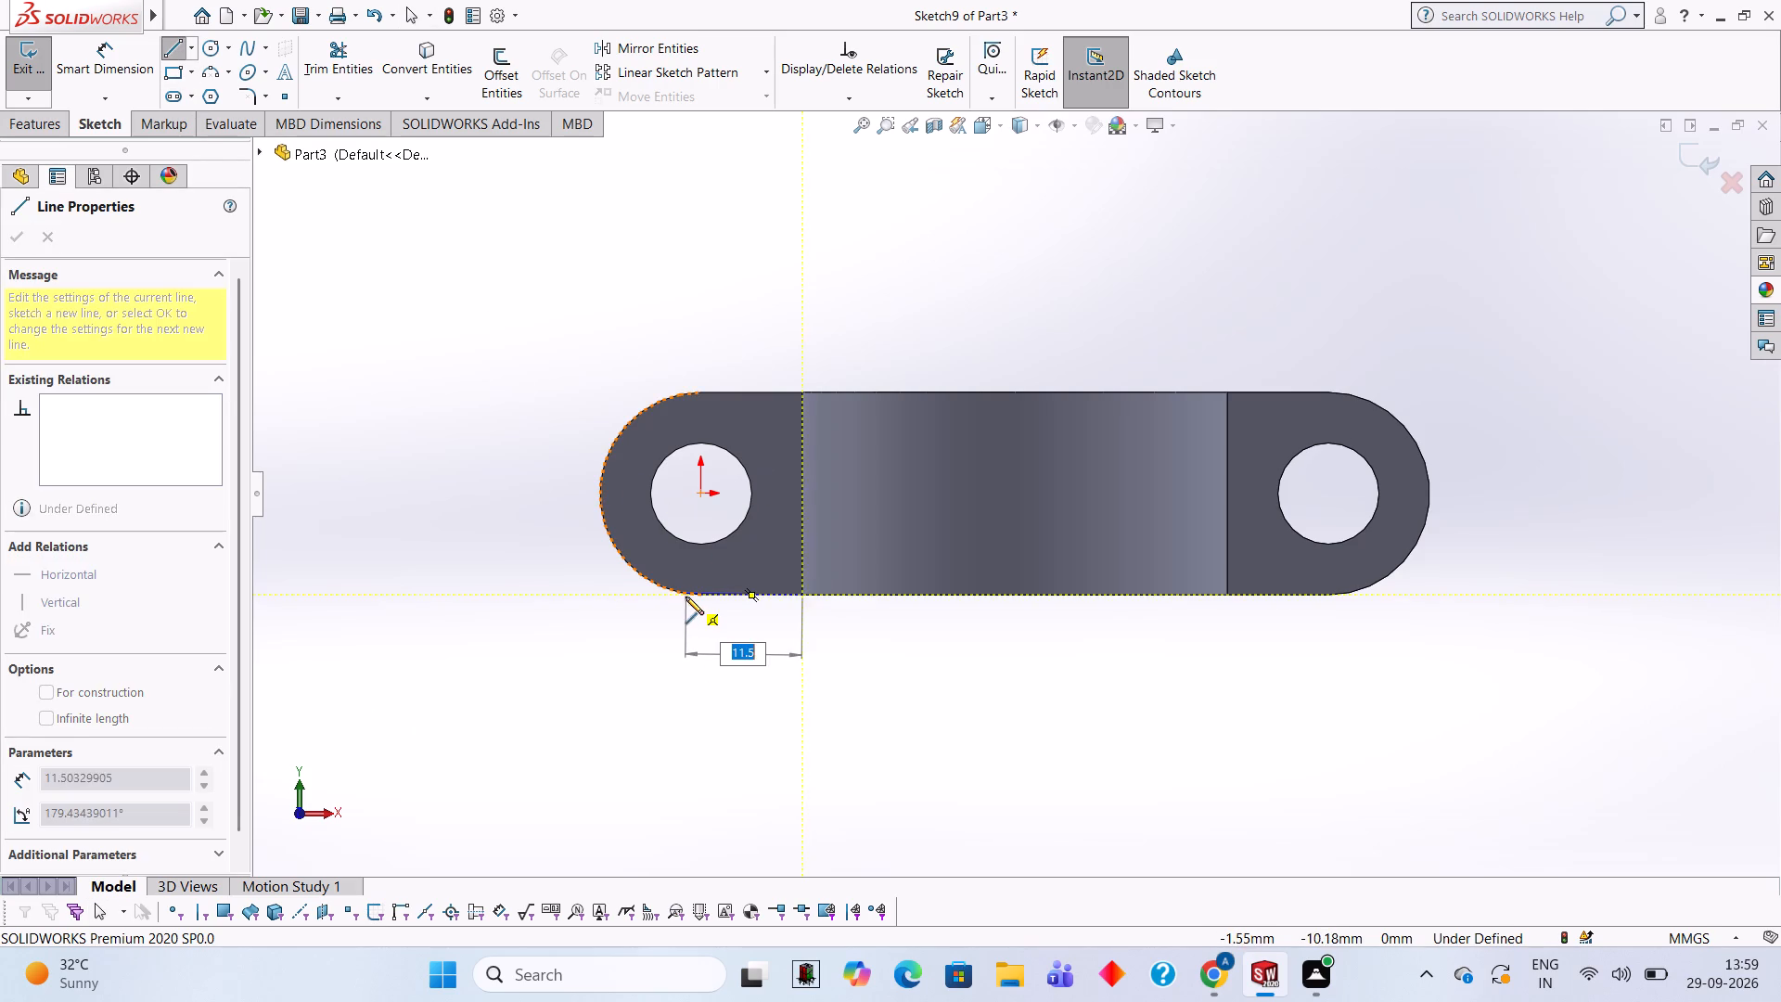
click(698, 594)
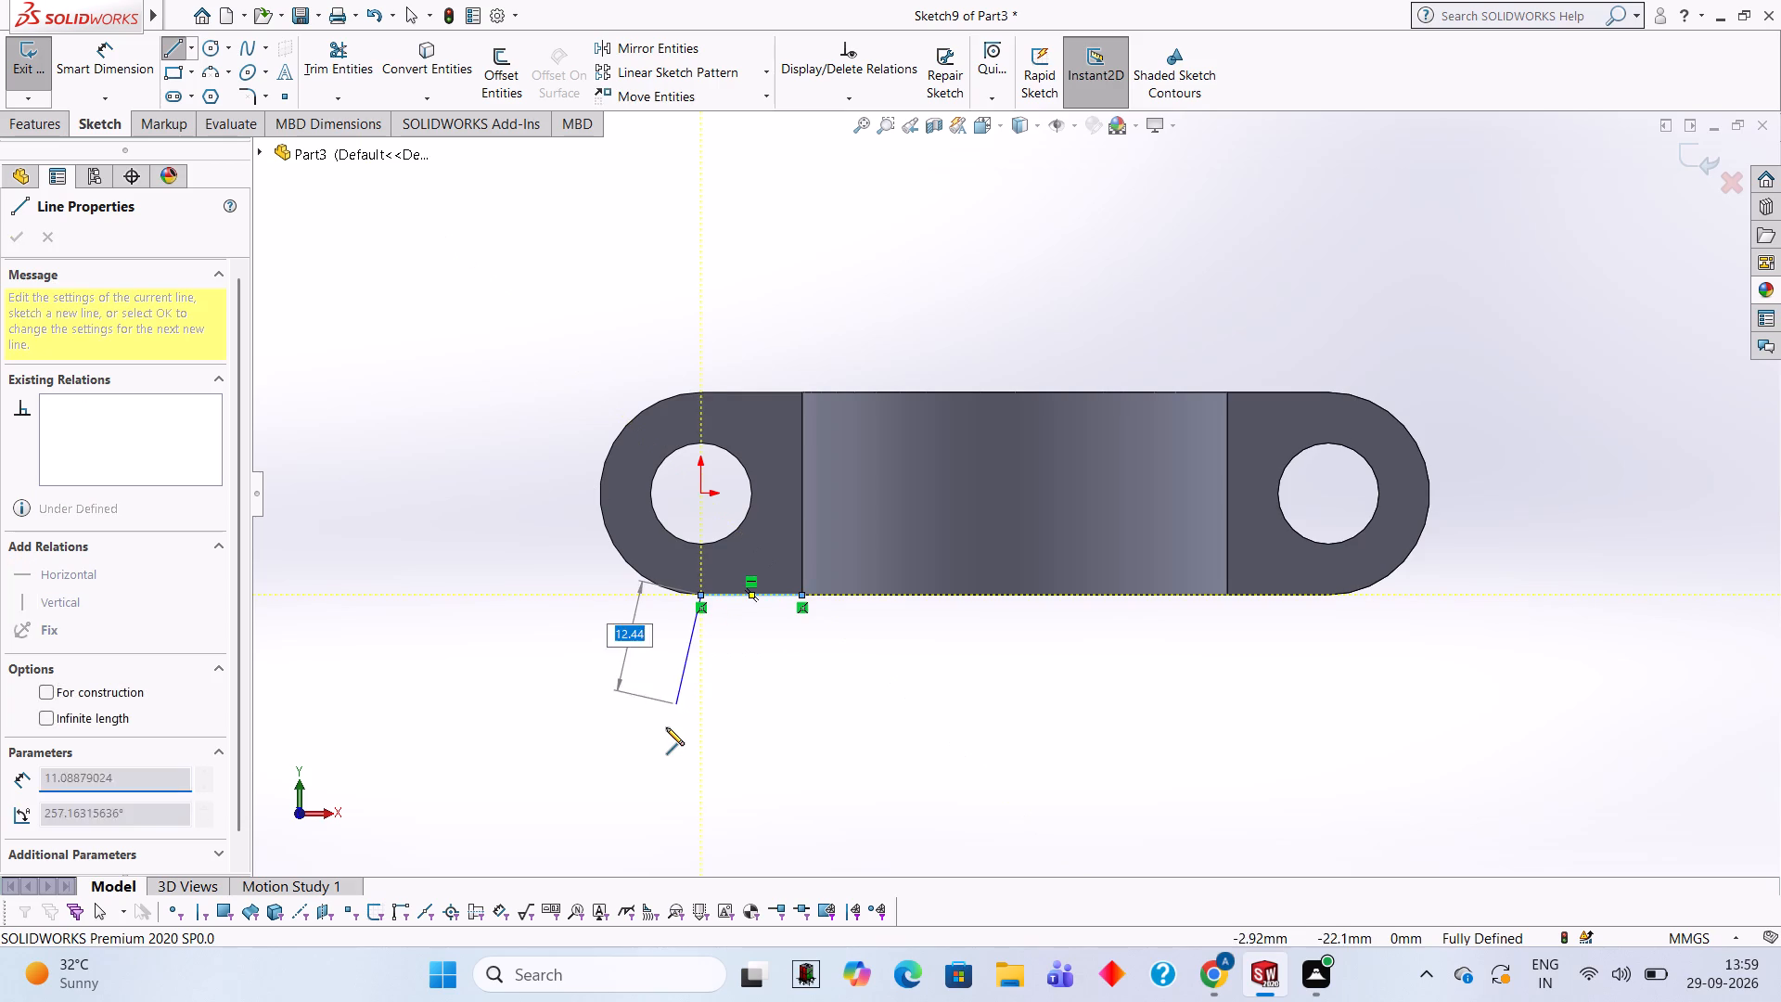
key(Escape)
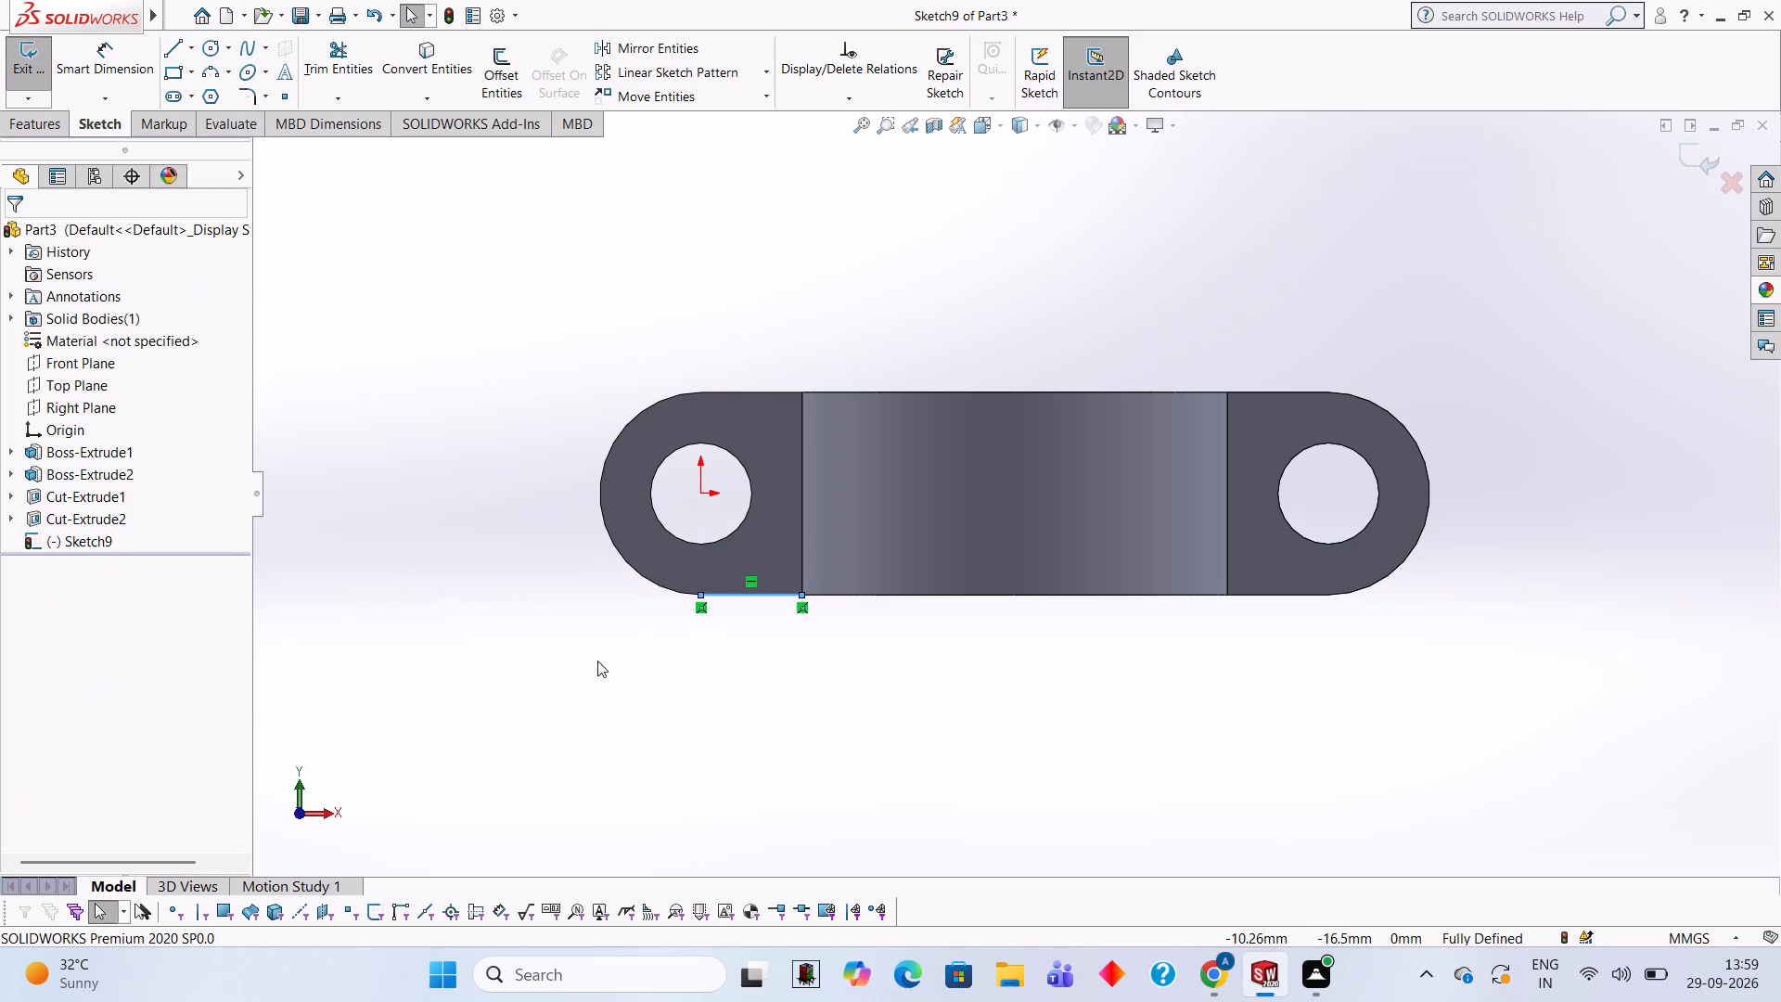
Draw a 5 mm line perpendicular to the plate edge, outward from the midpoint of the edge line.
click(177, 43)
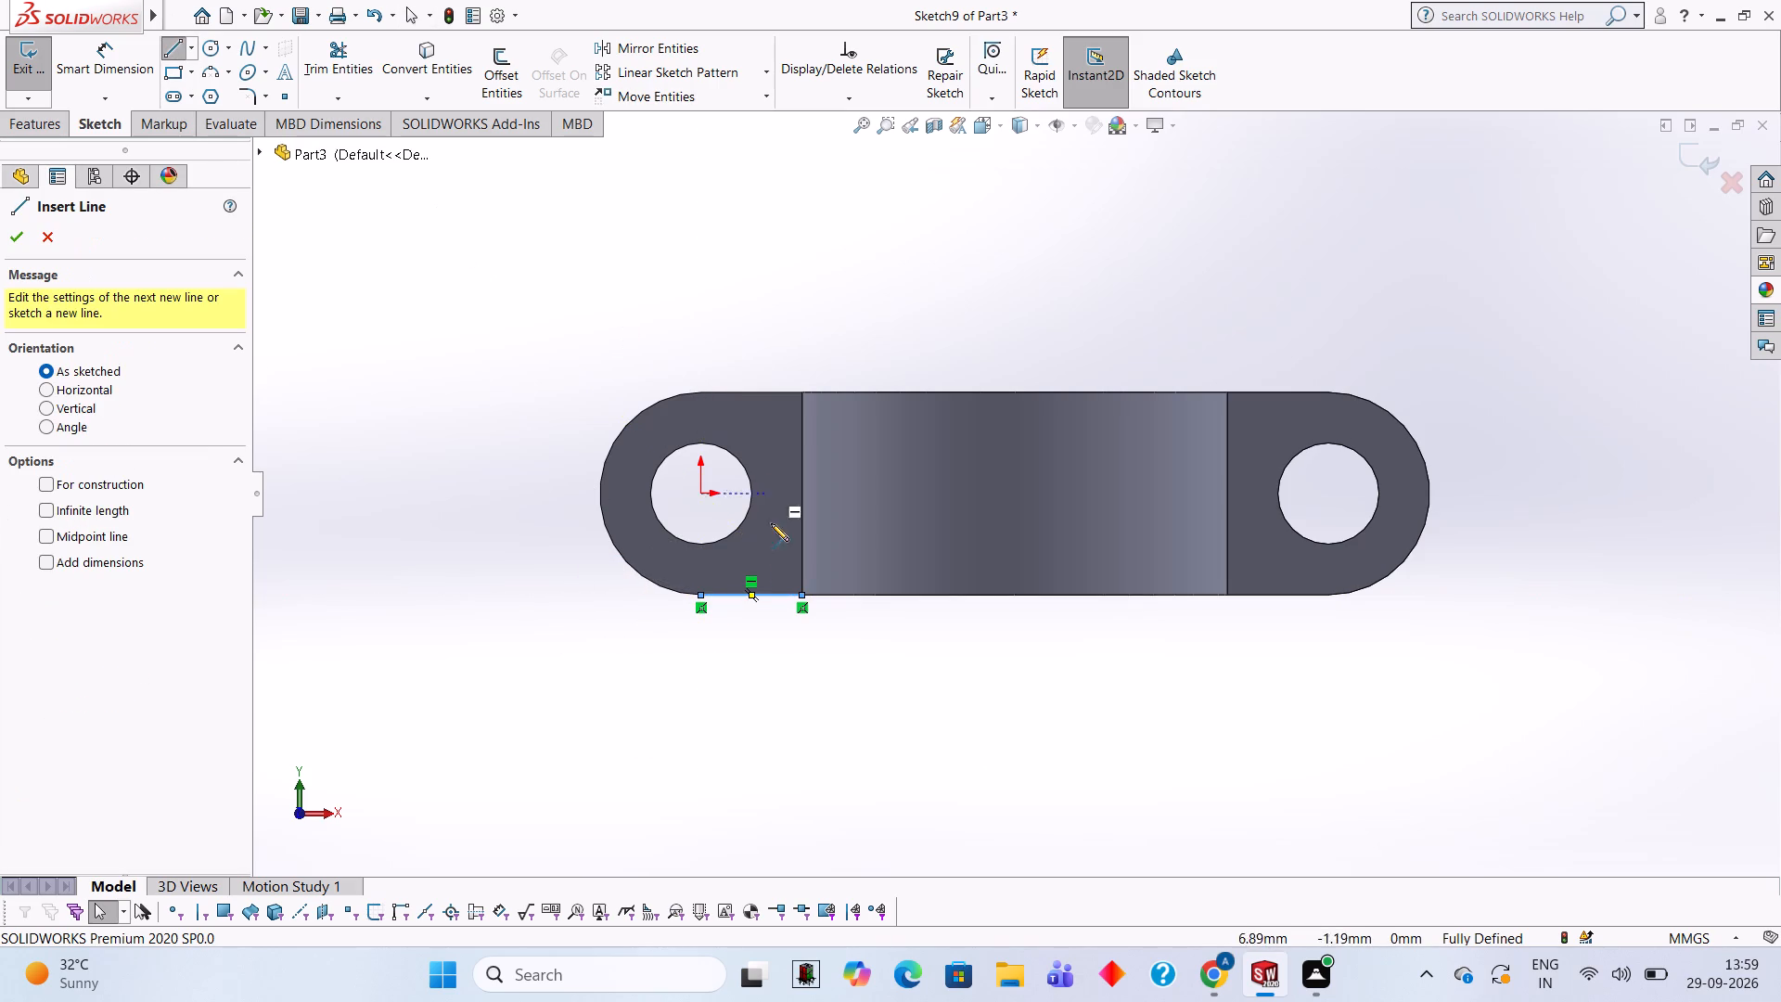
click(751, 594)
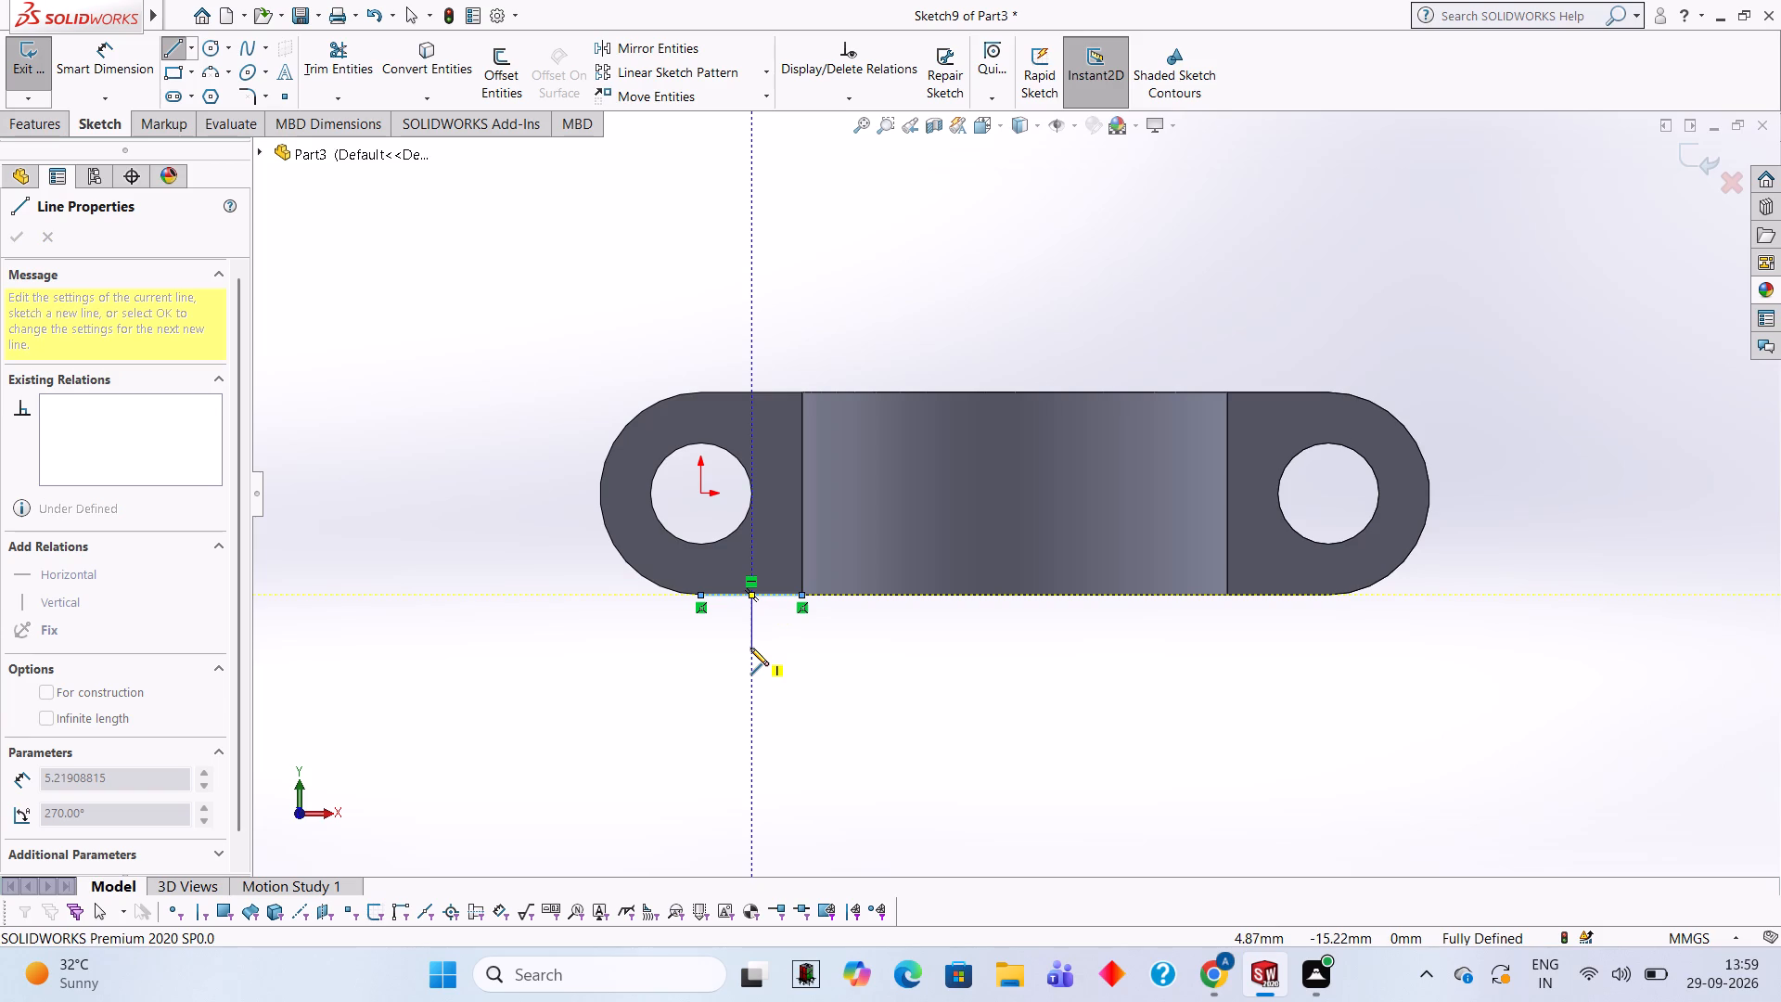
key(5)
key(Return)
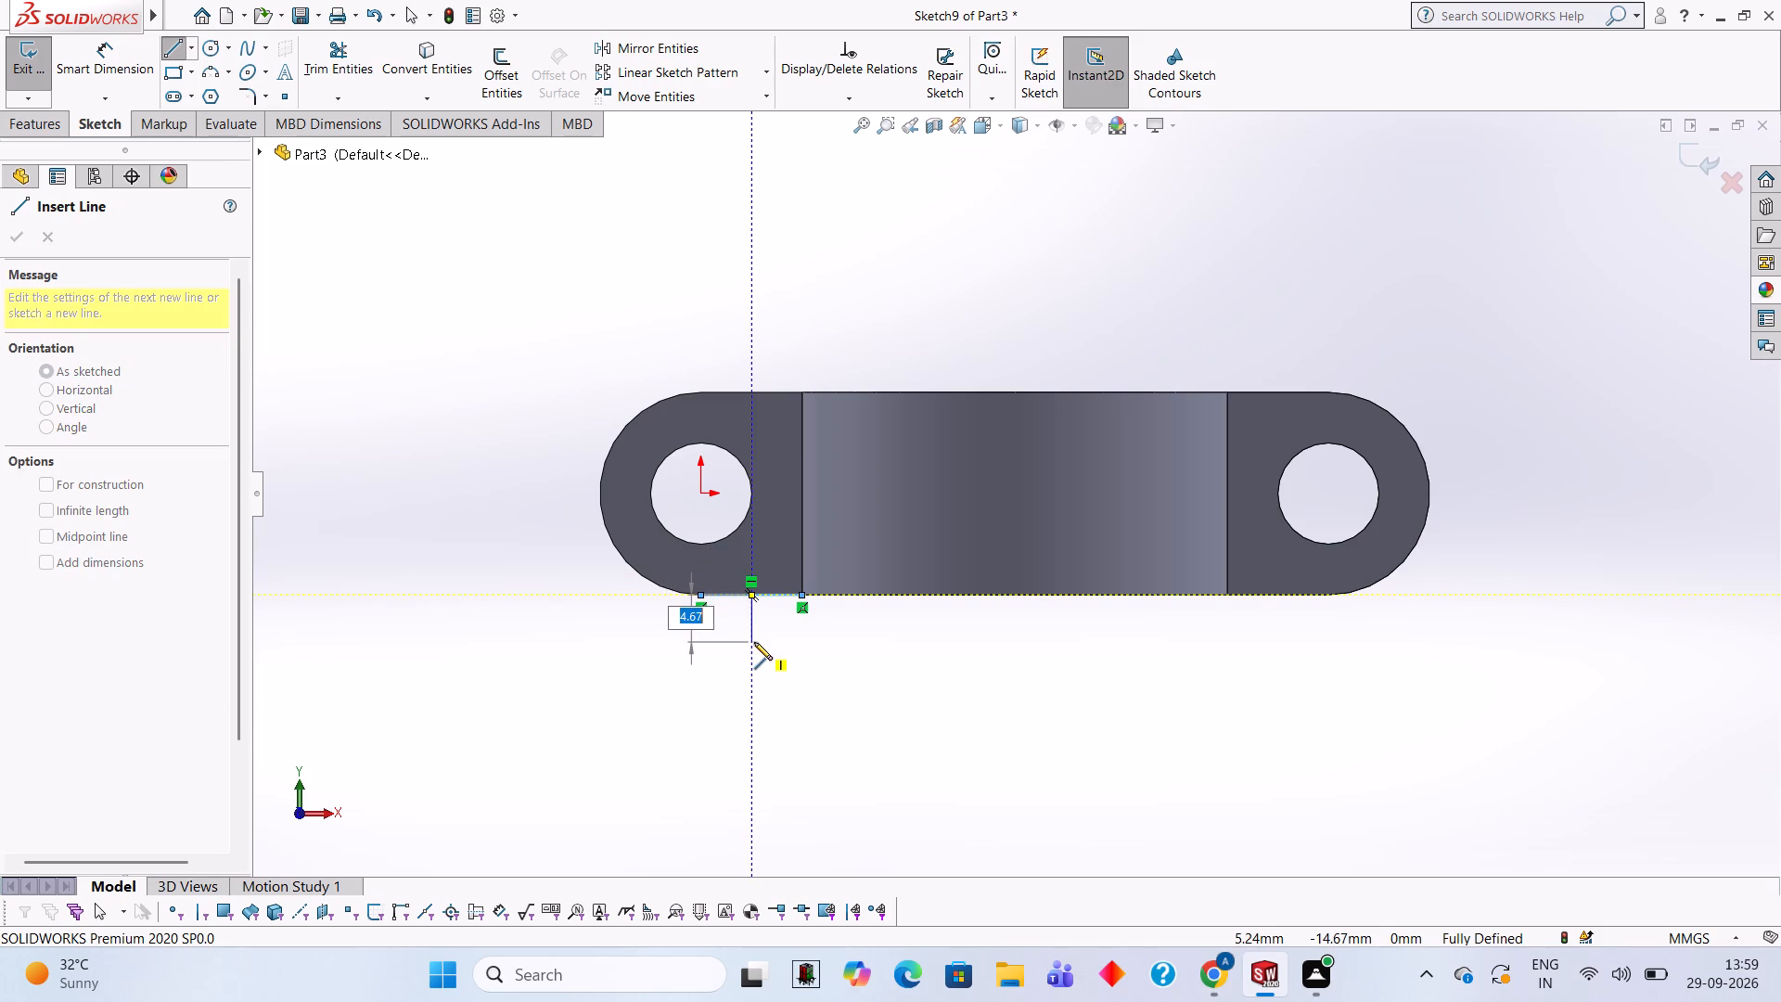
key(5)
key(Return)
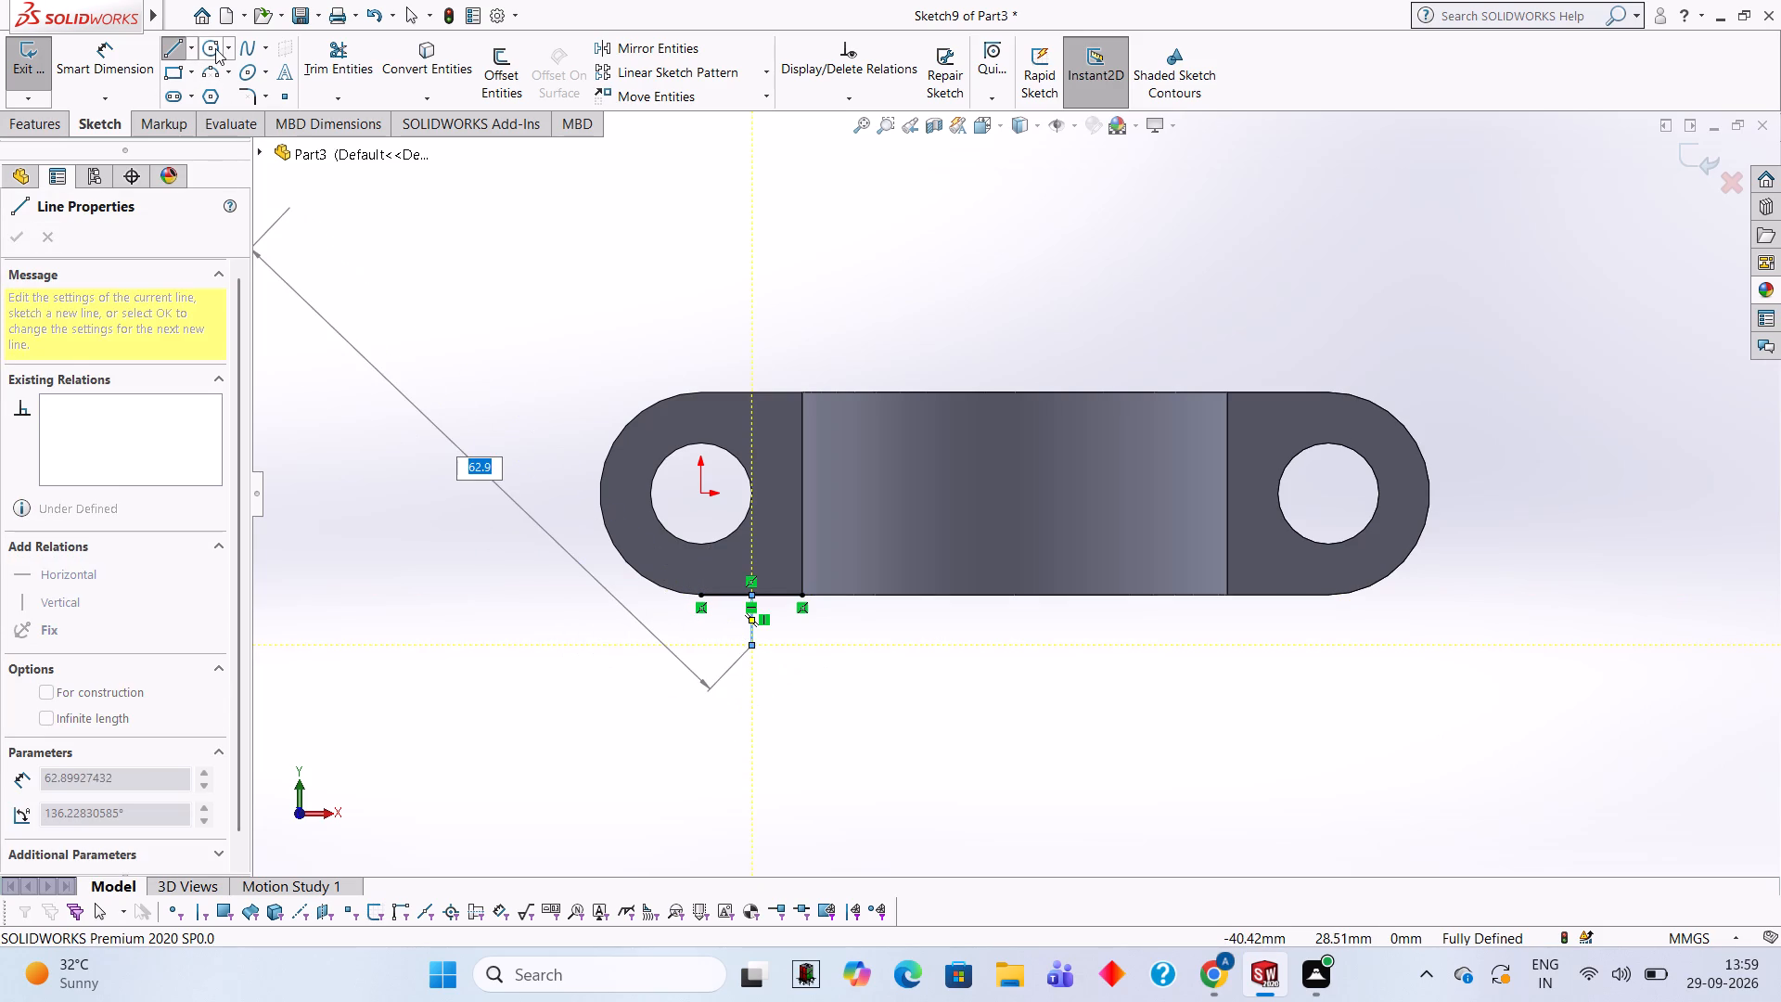
Draw a 10 mm diameter circle centred on the free end of the 5 mm perpendicular line.
click(215, 48)
click(752, 648)
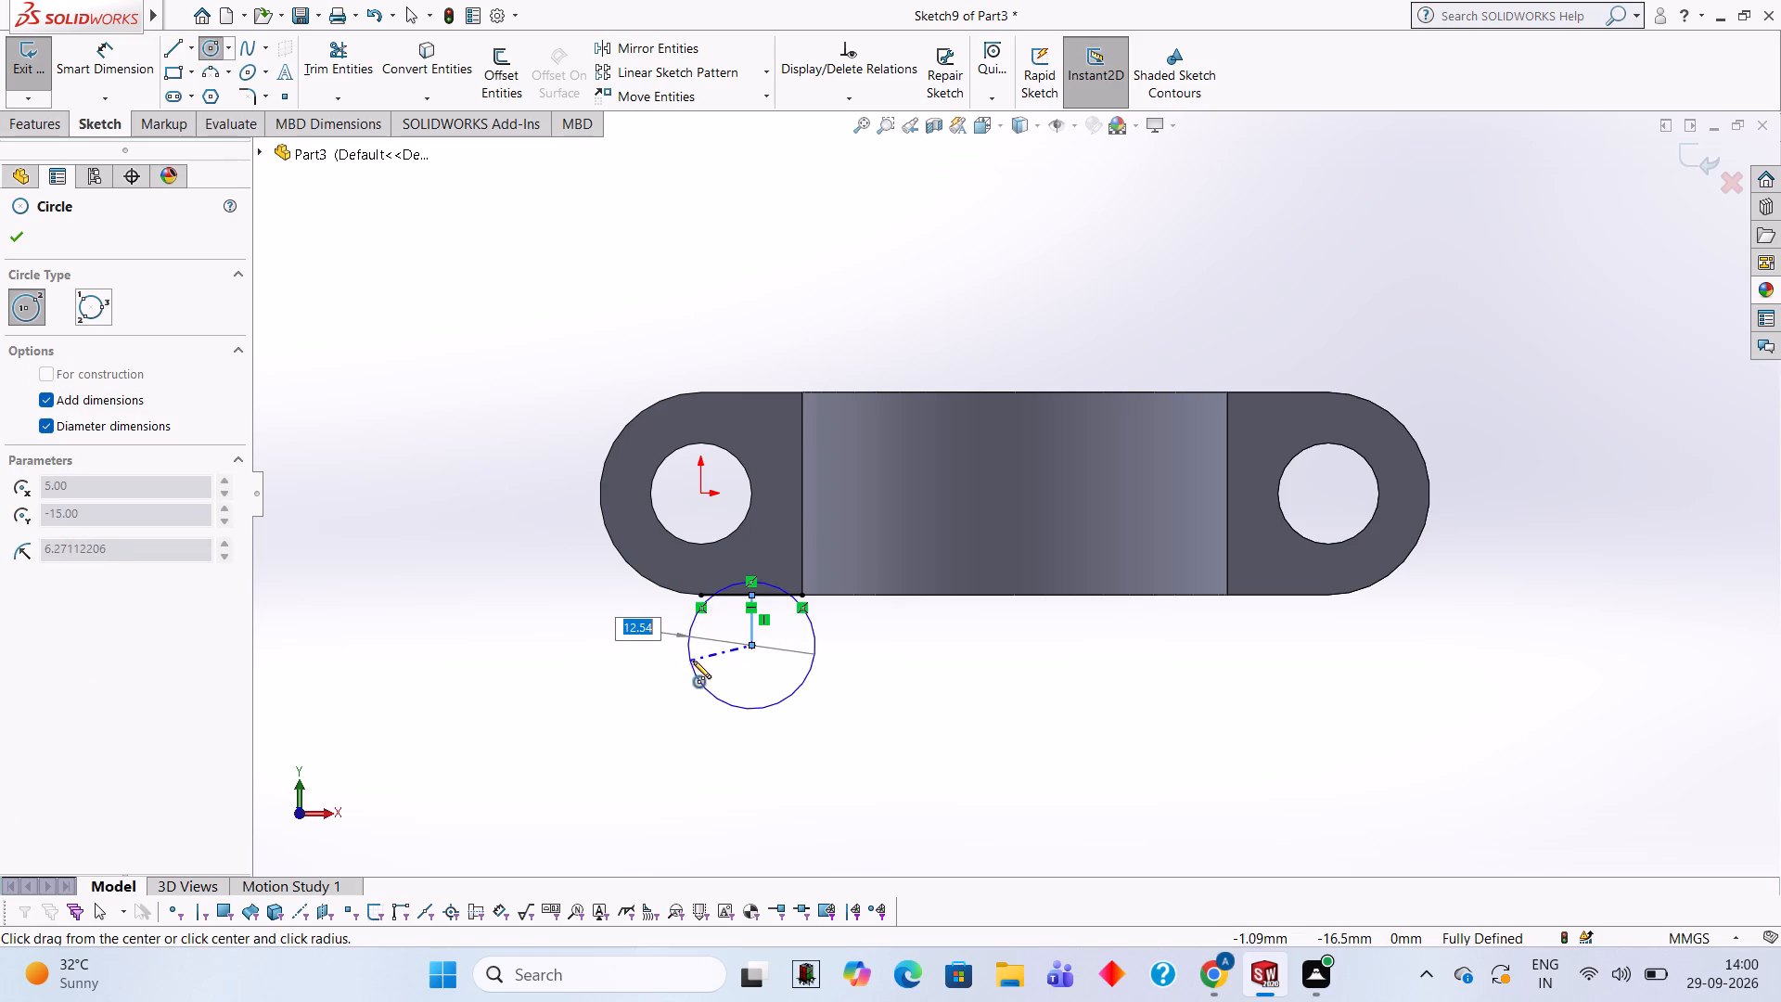
text(10)
key(Return)
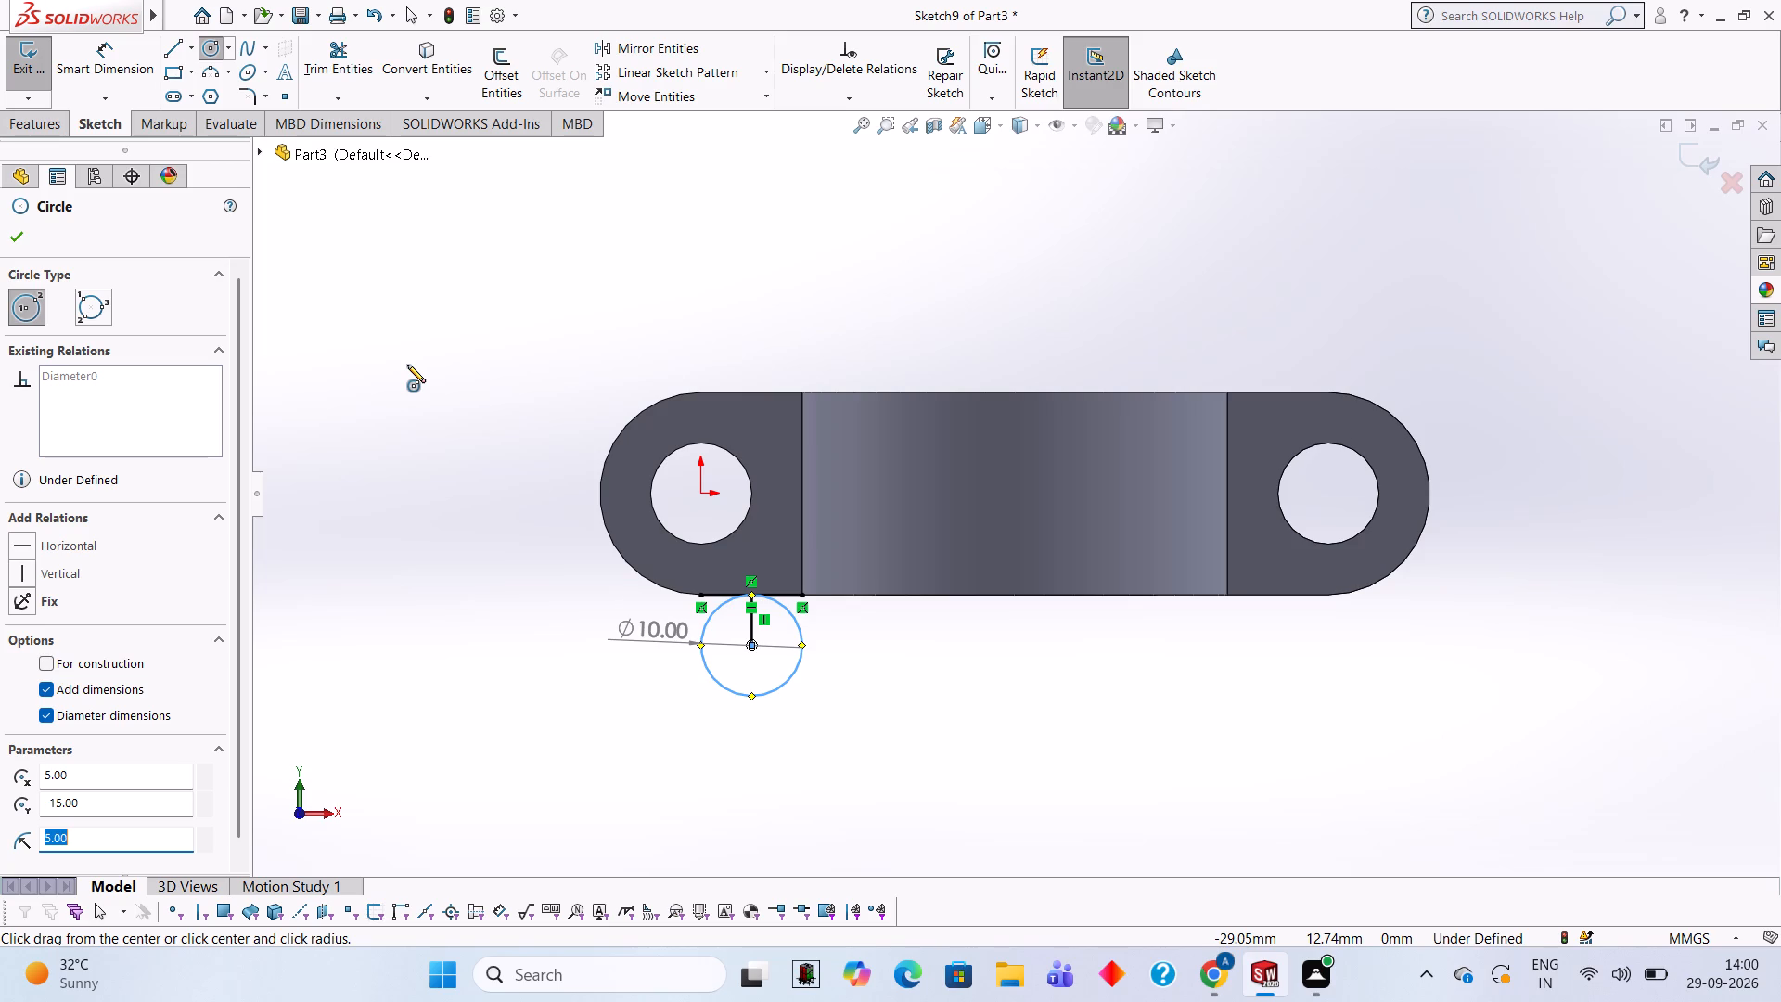
From the circle's boss-side quadrant point, draw a 5 mm line away from the plate and a connected 7 mm line parallel to the edge, beneath the boss.
middle_drag(924, 669, 931, 591)
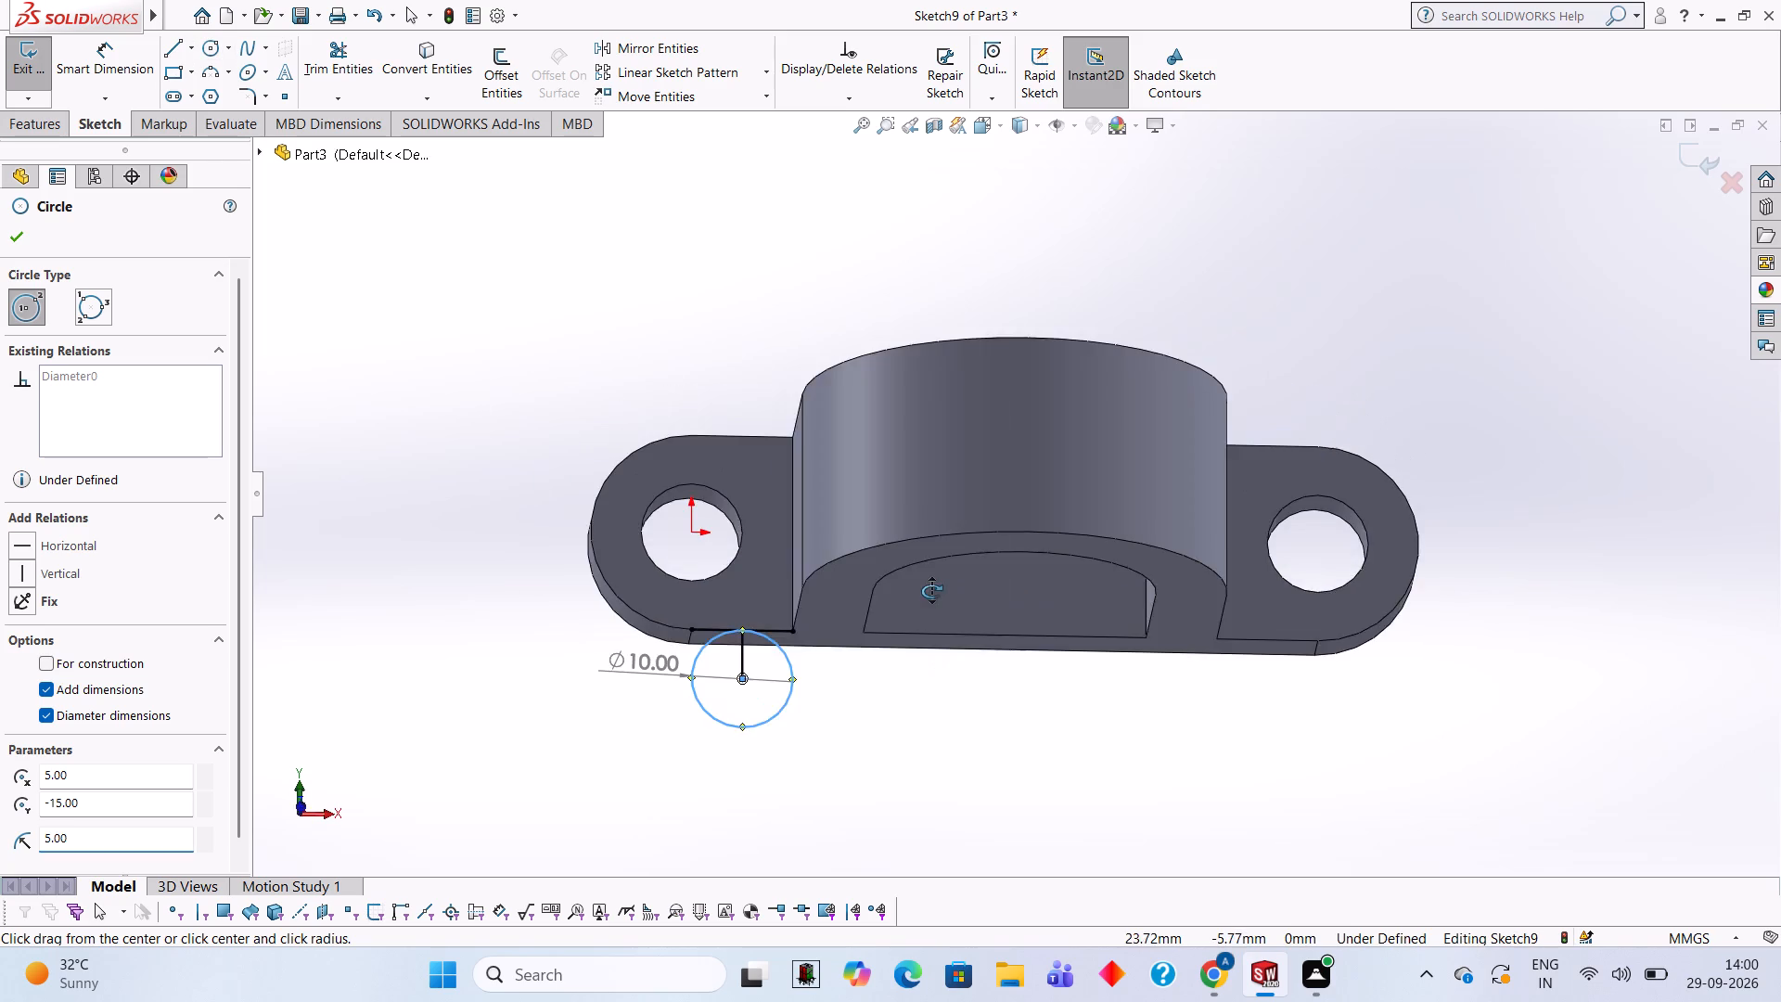
middle_drag(931, 591, 925, 569)
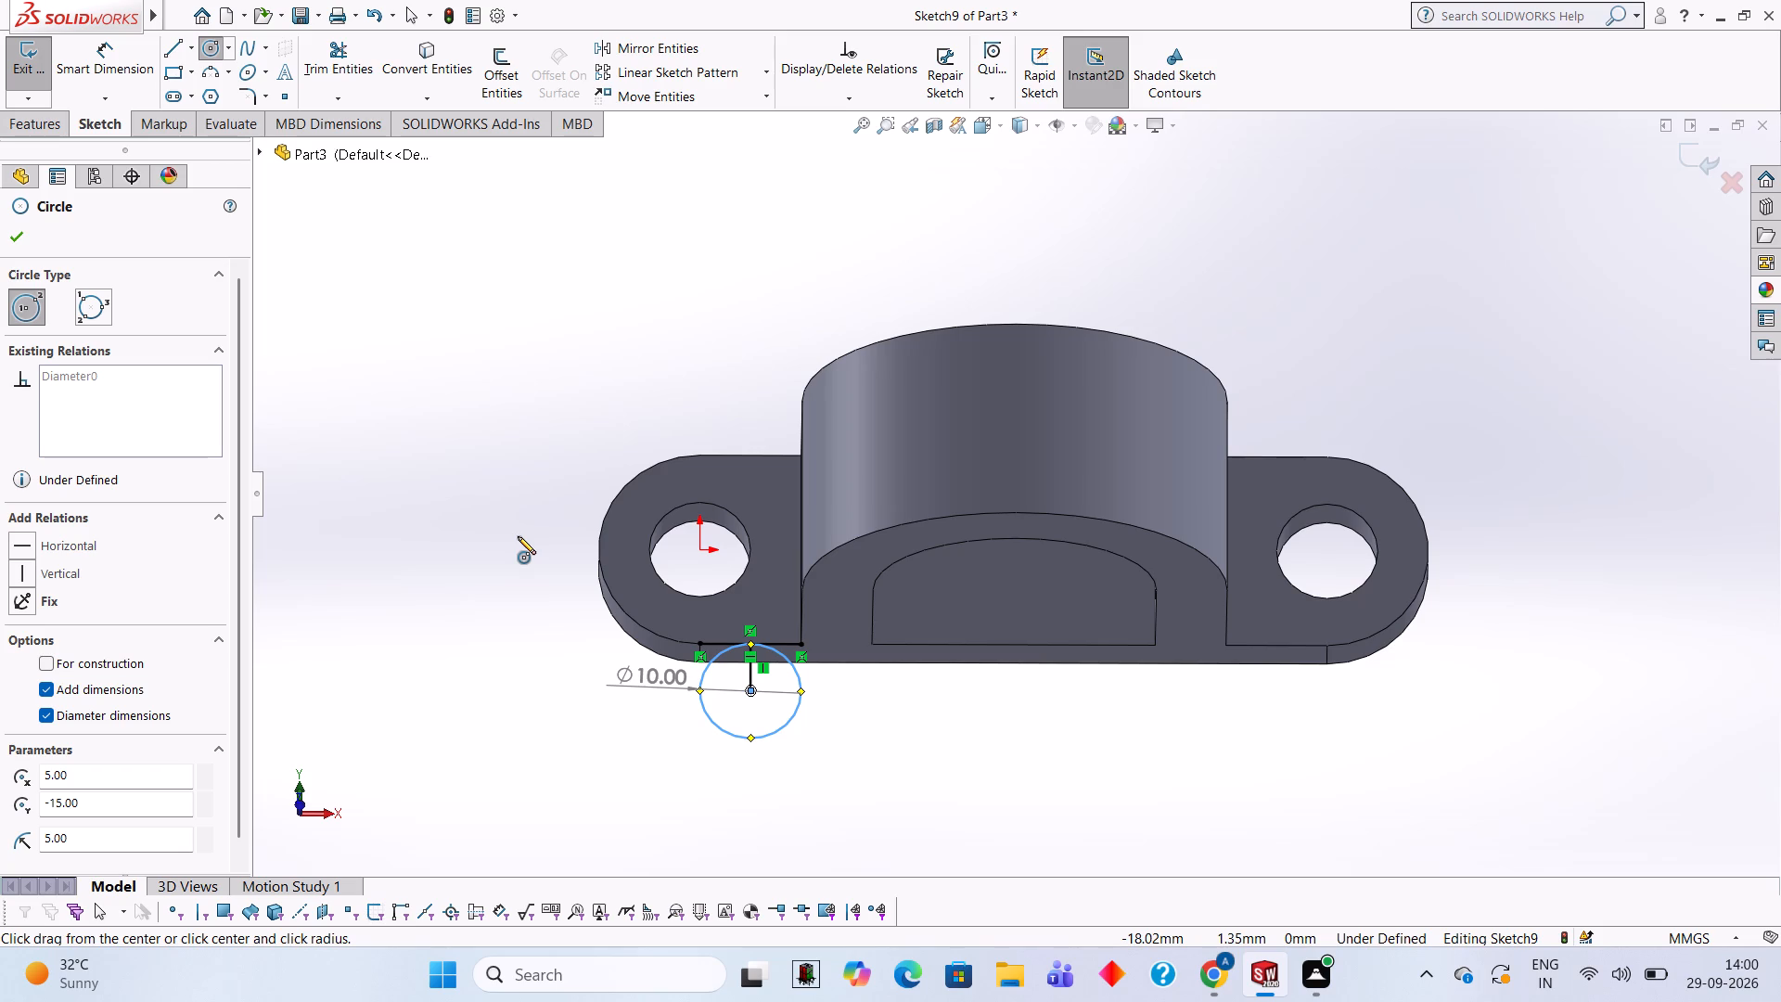
middle_drag(692, 346, 691, 481)
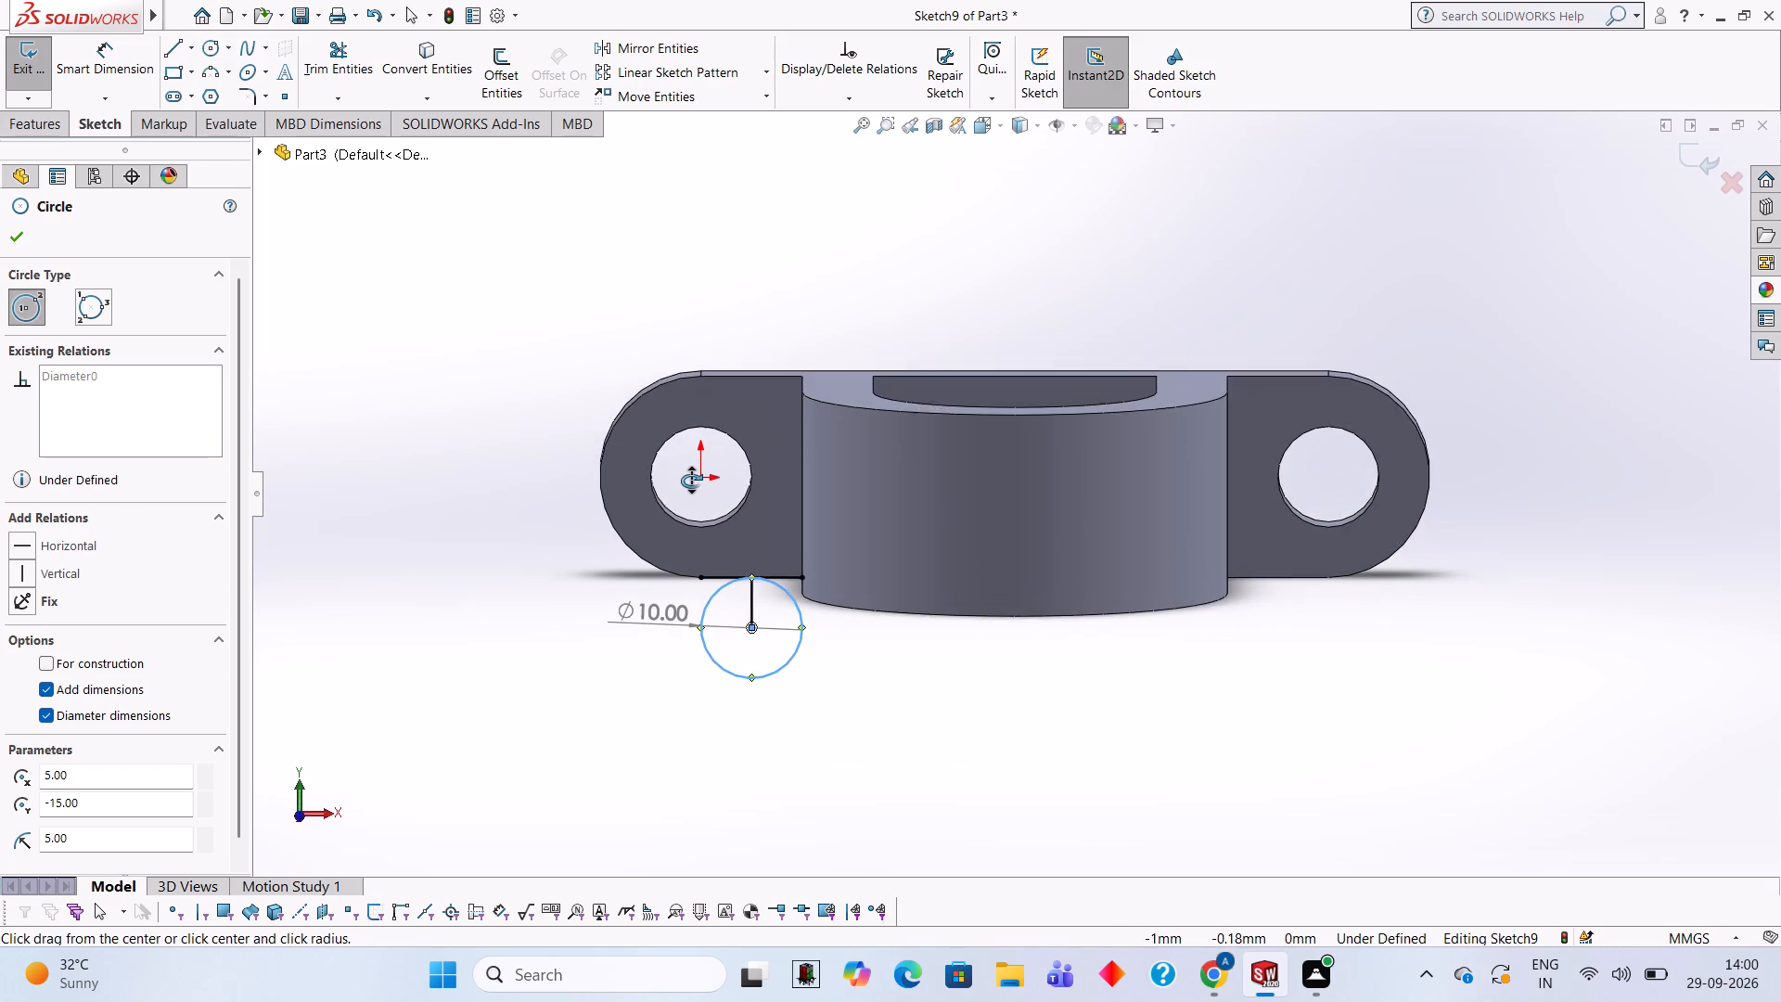
middle_drag(691, 481, 694, 452)
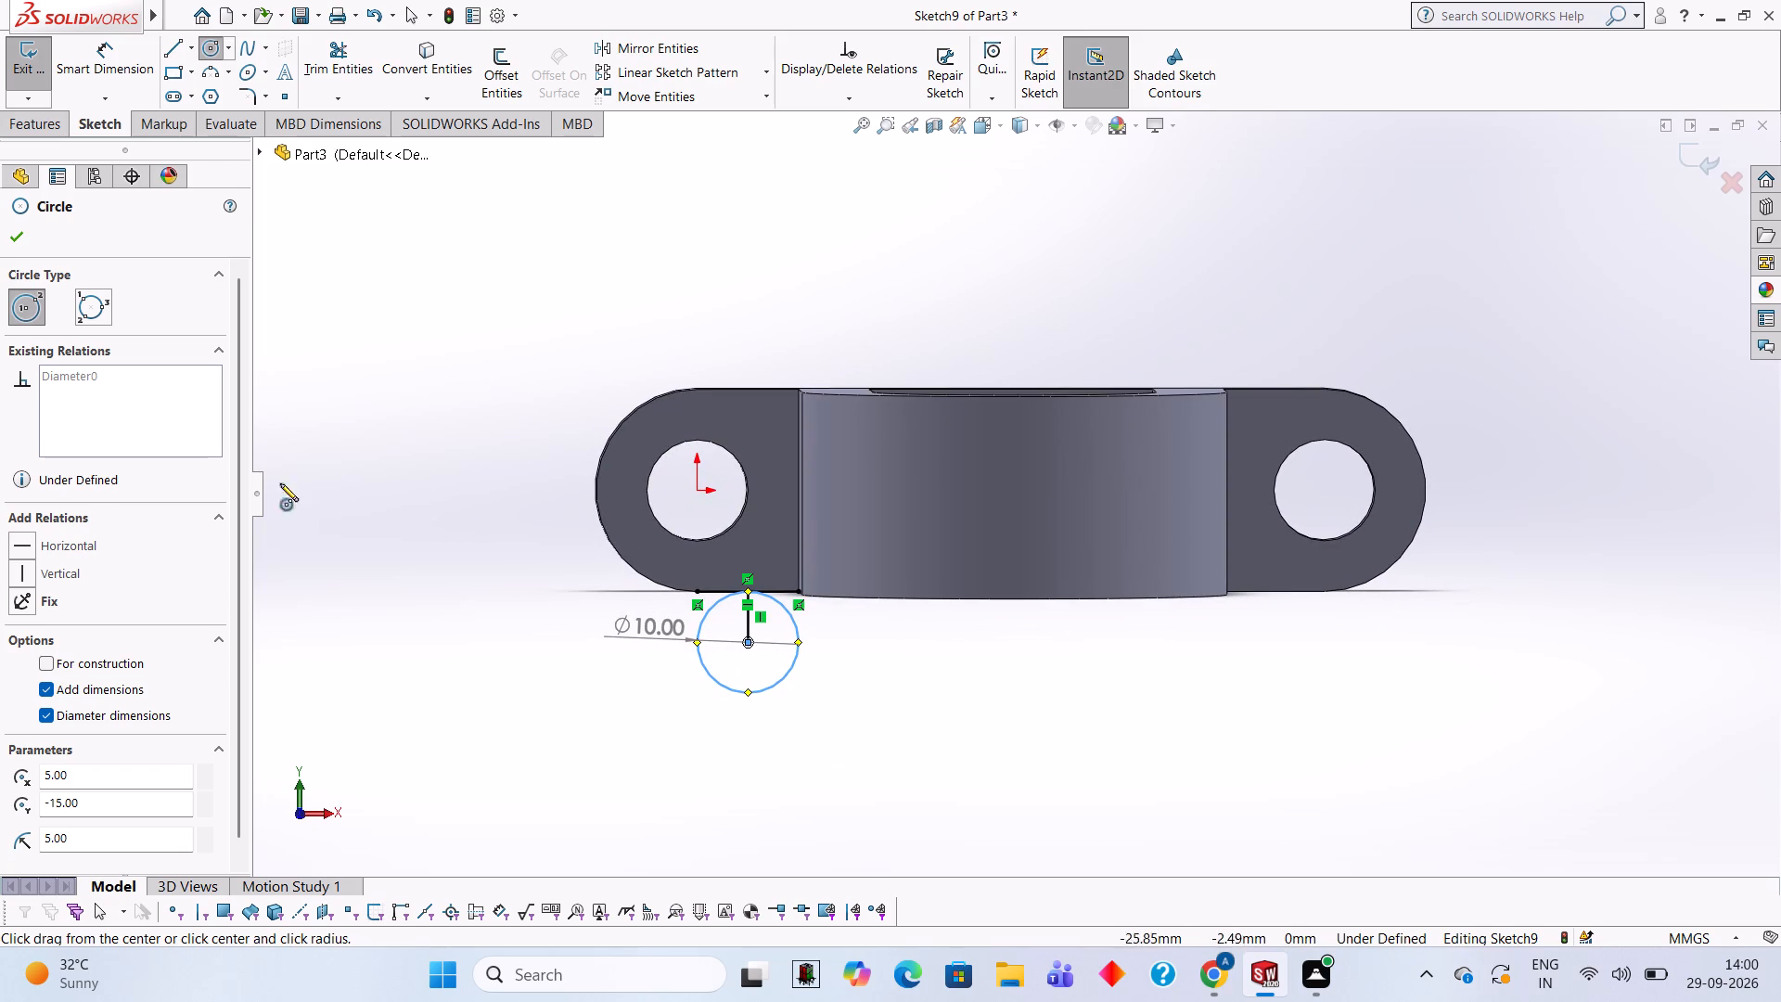
click(171, 56)
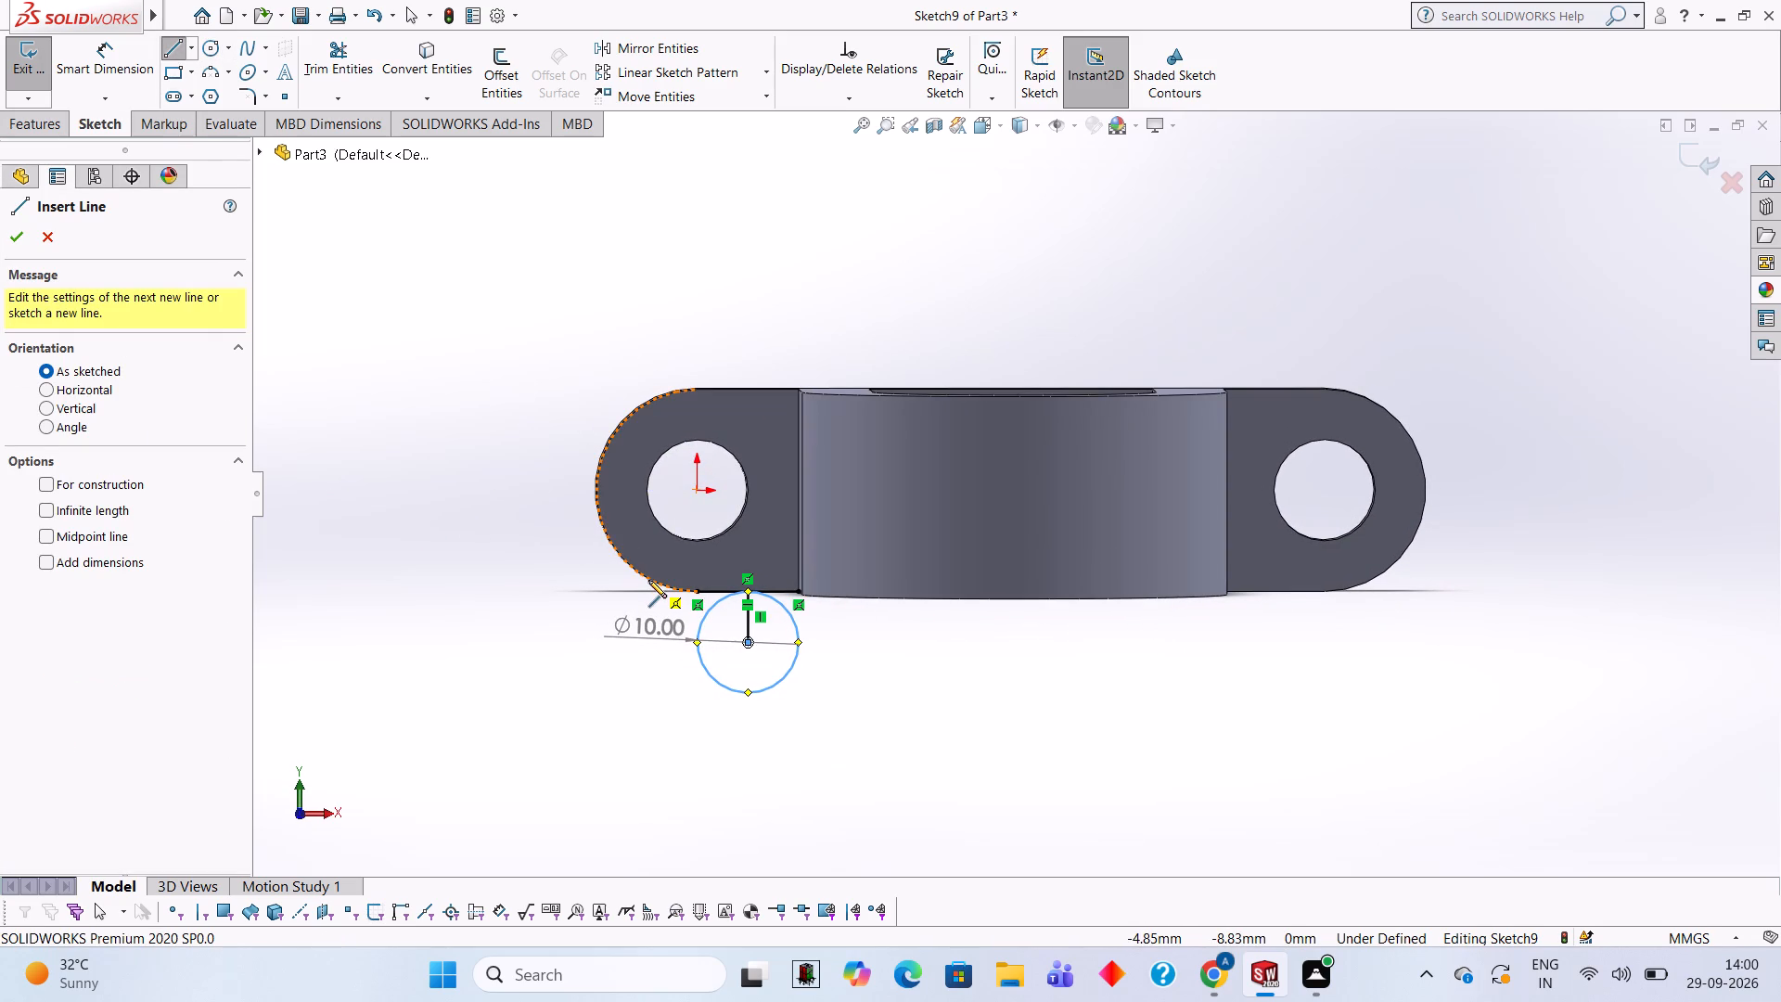
click(797, 646)
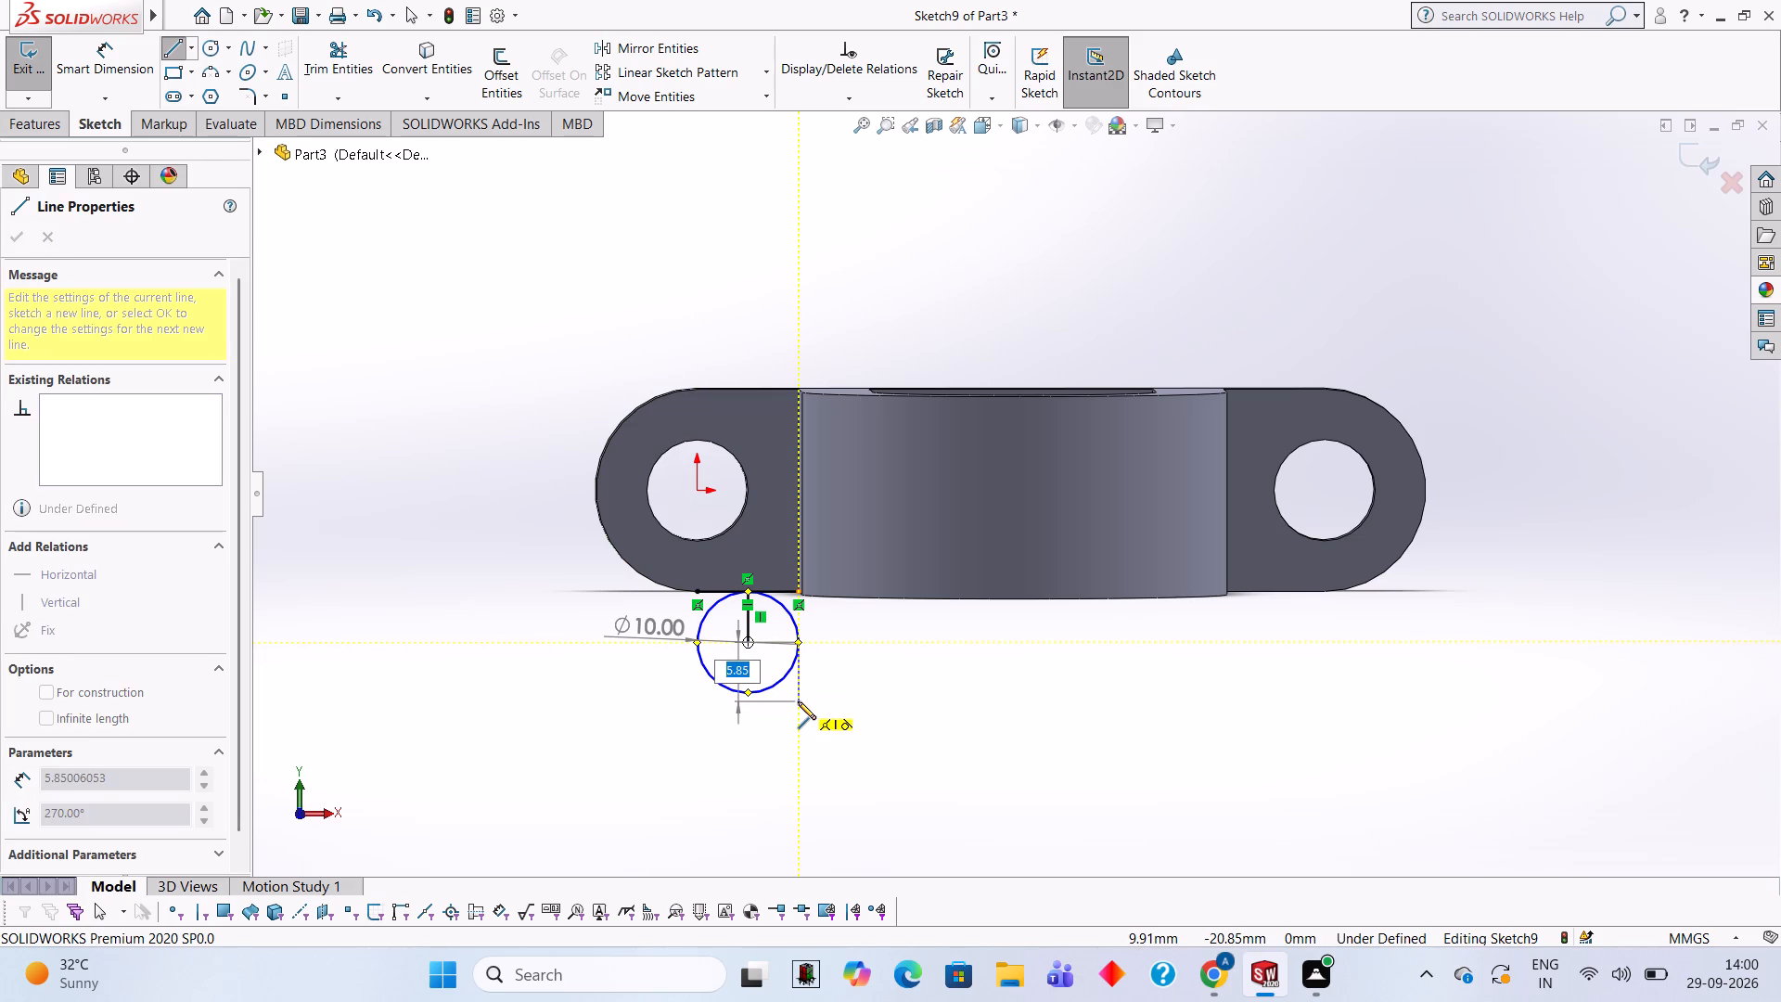
key(5)
key(Return)
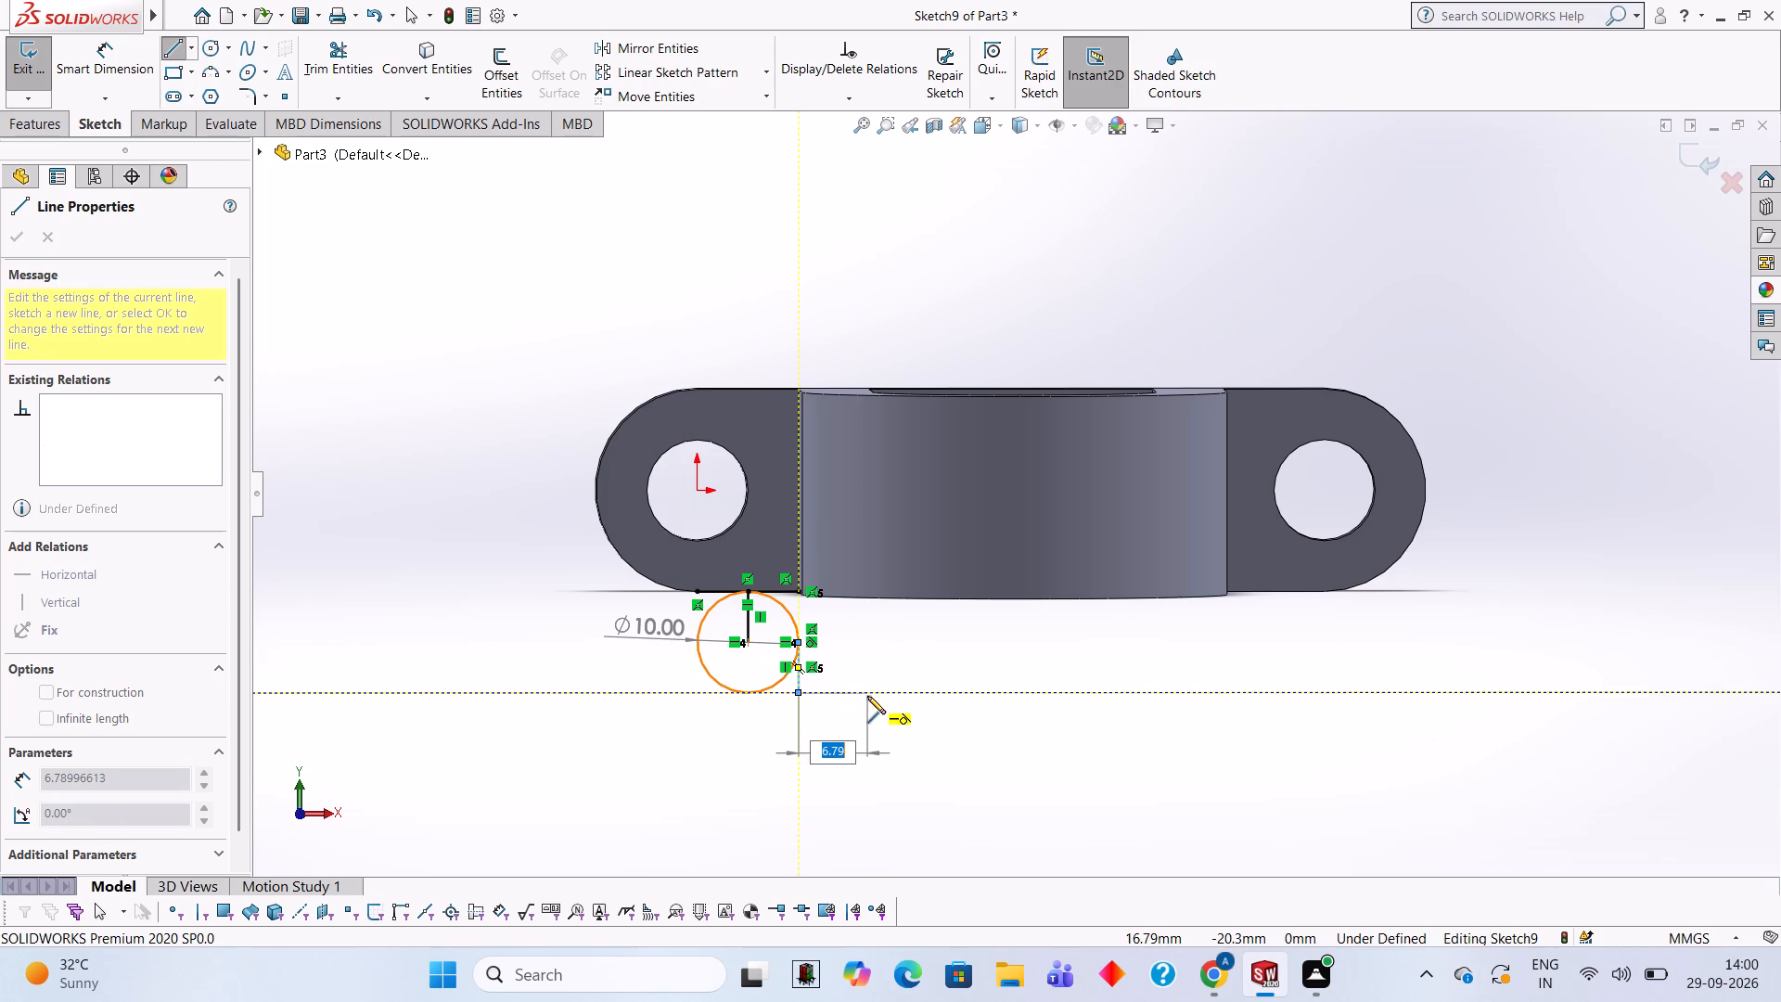
key(7)
key(Return)
scroll(871, 696, up, 1)
middle_drag(875, 696, 871, 649)
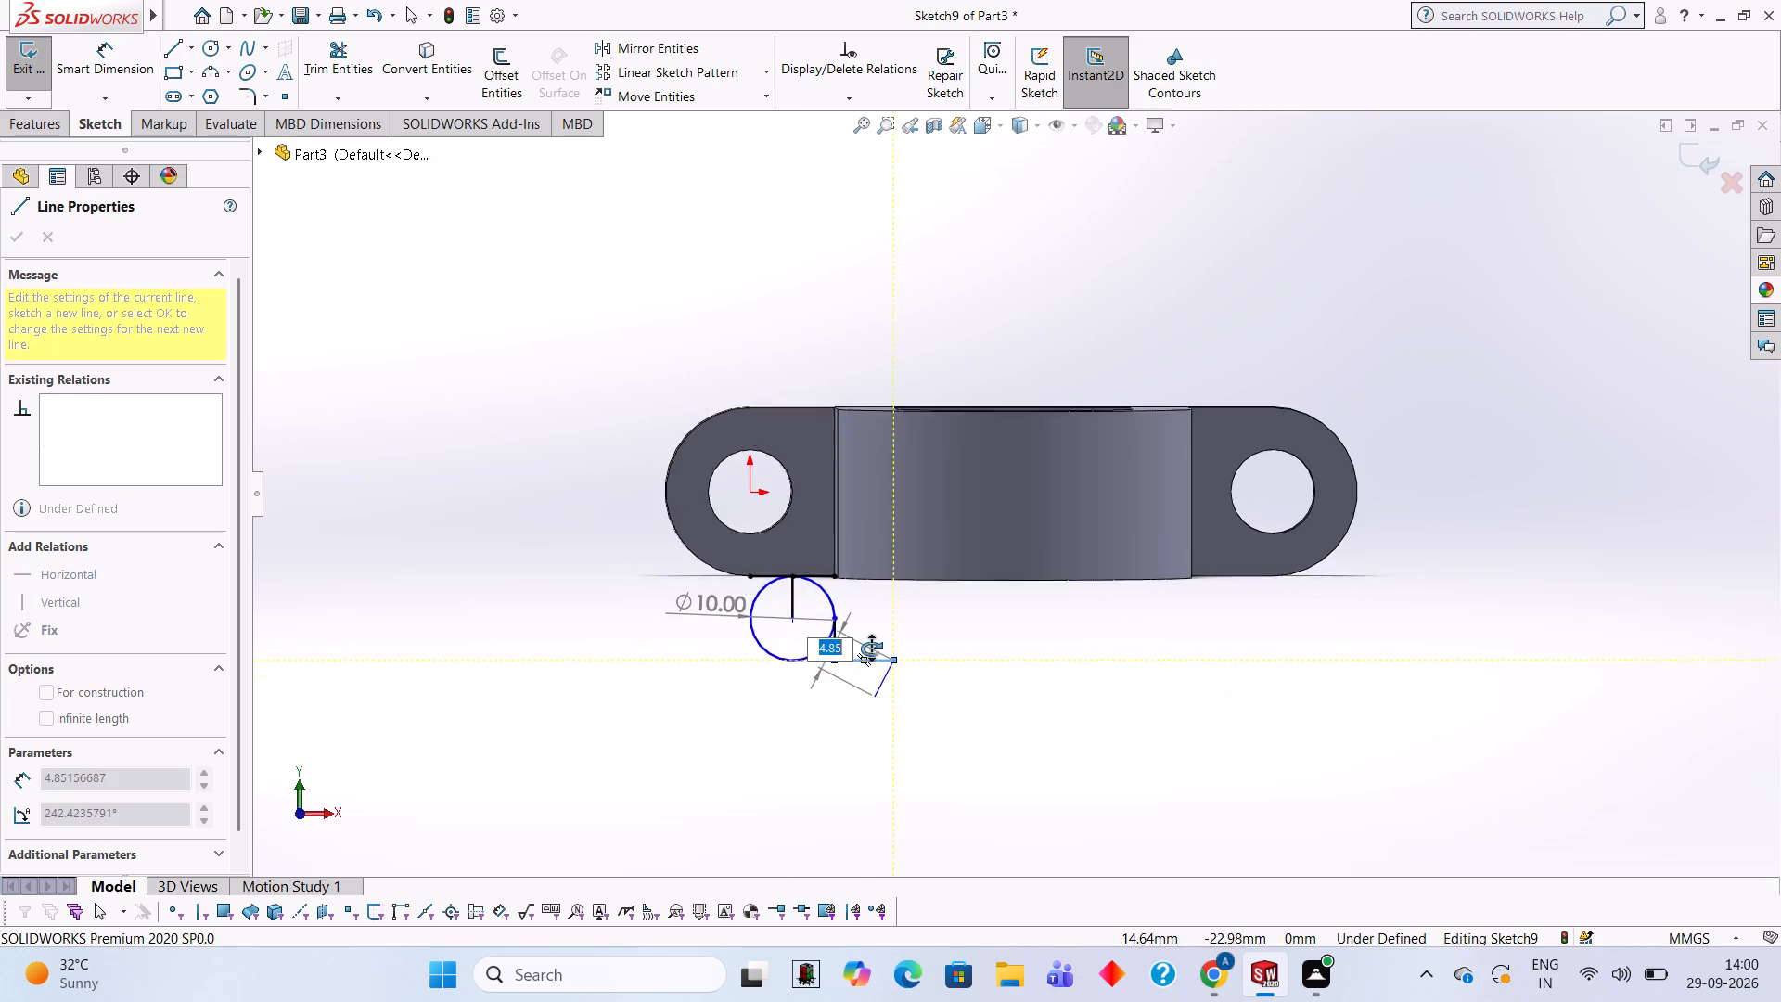
middle_drag(871, 649, 865, 546)
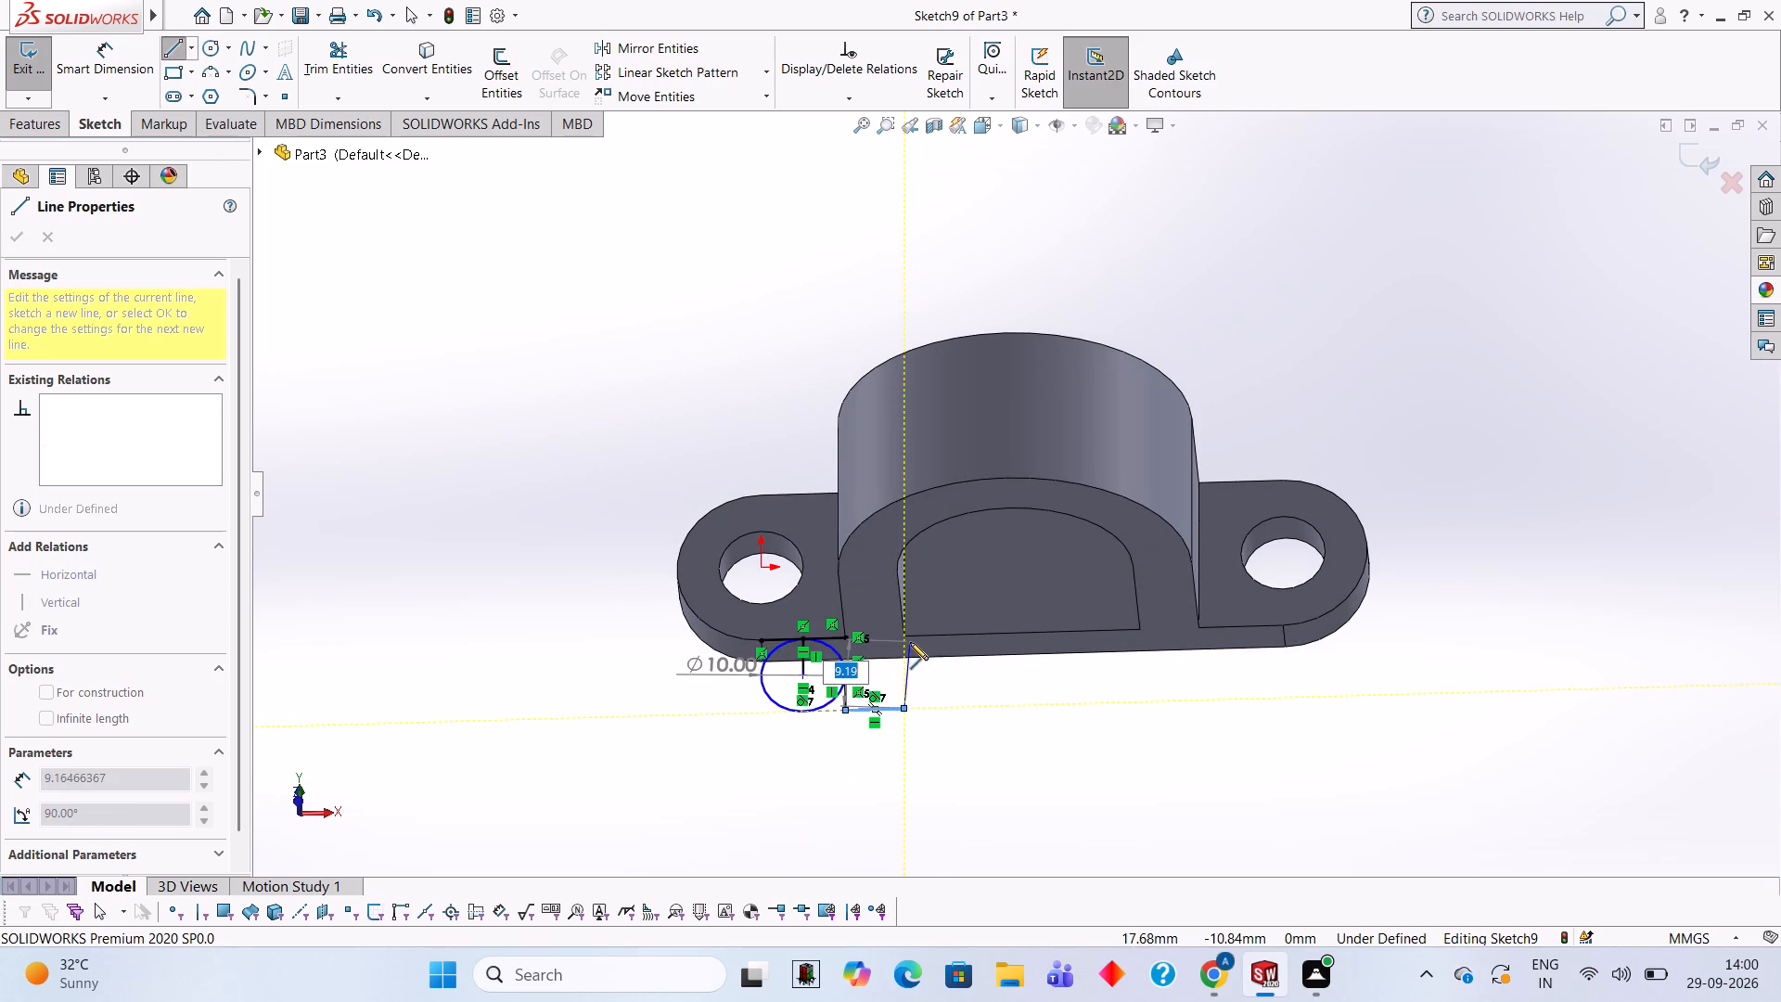
middle_drag(999, 725, 1008, 893)
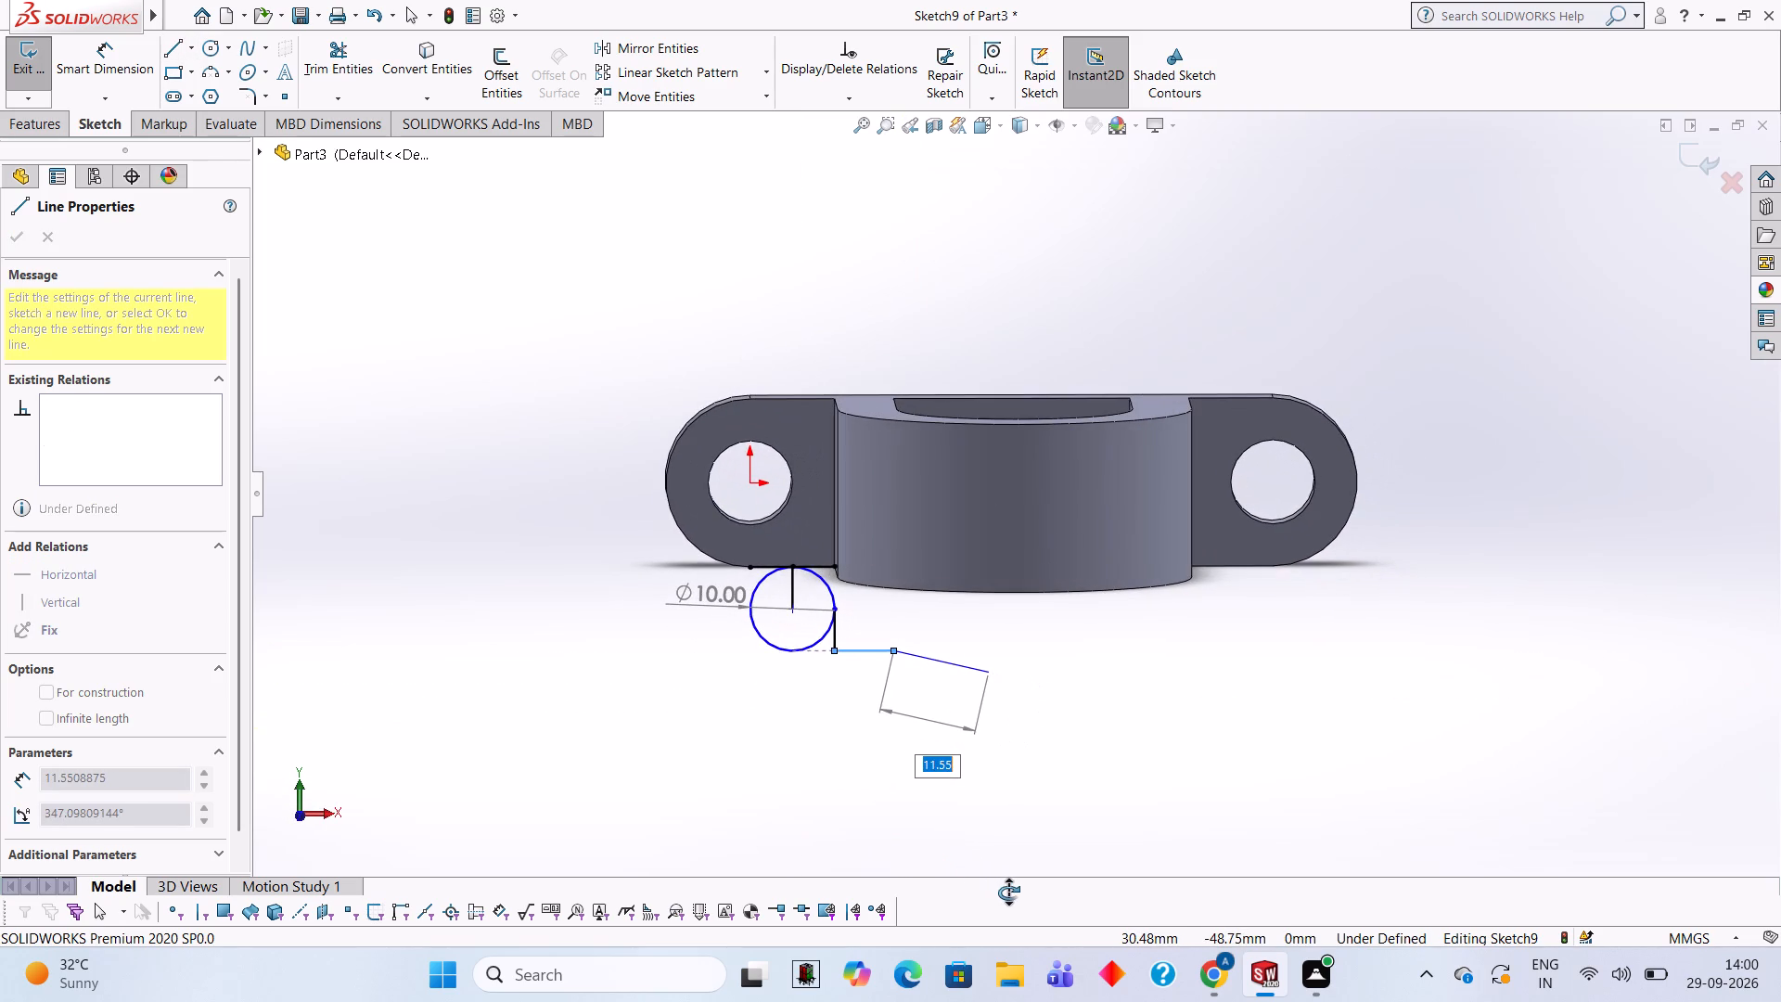
middle_drag(1008, 893, 1006, 862)
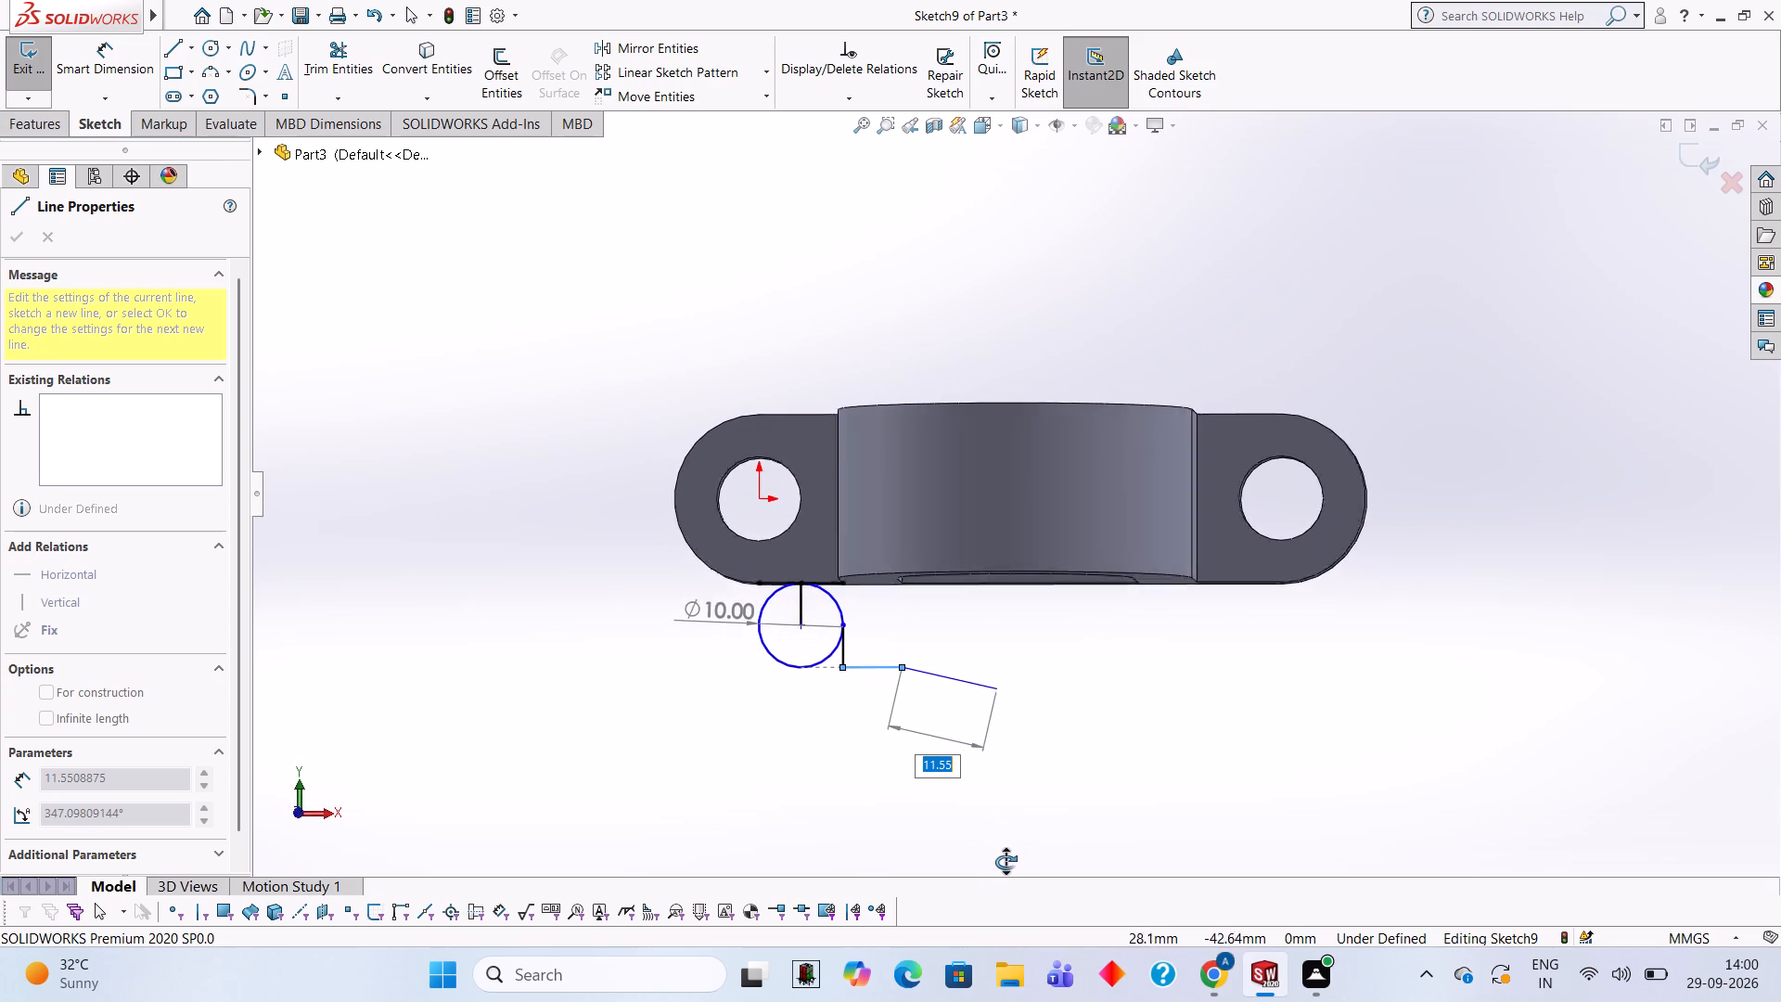
middle_drag(1006, 862, 1006, 868)
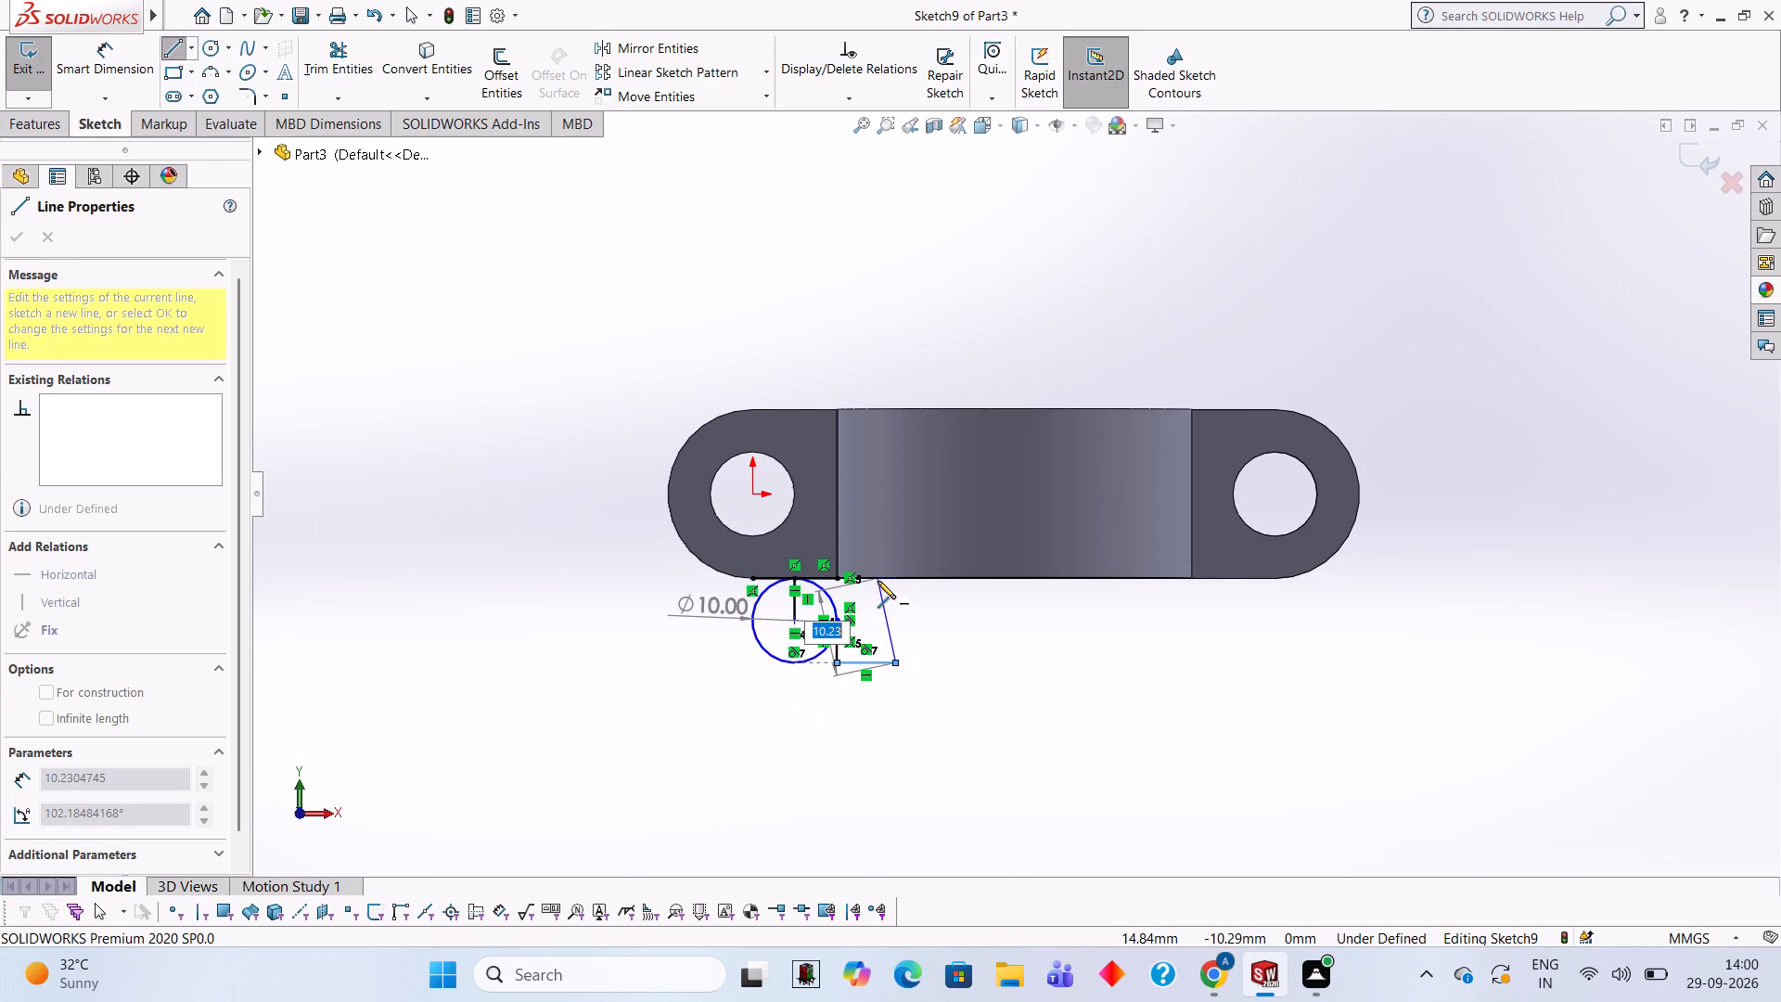
key(Escape)
Trim the circle to the quarter arc nearest the boss corner, and trim away the centre line and the outer half of the edge line.
click(363, 68)
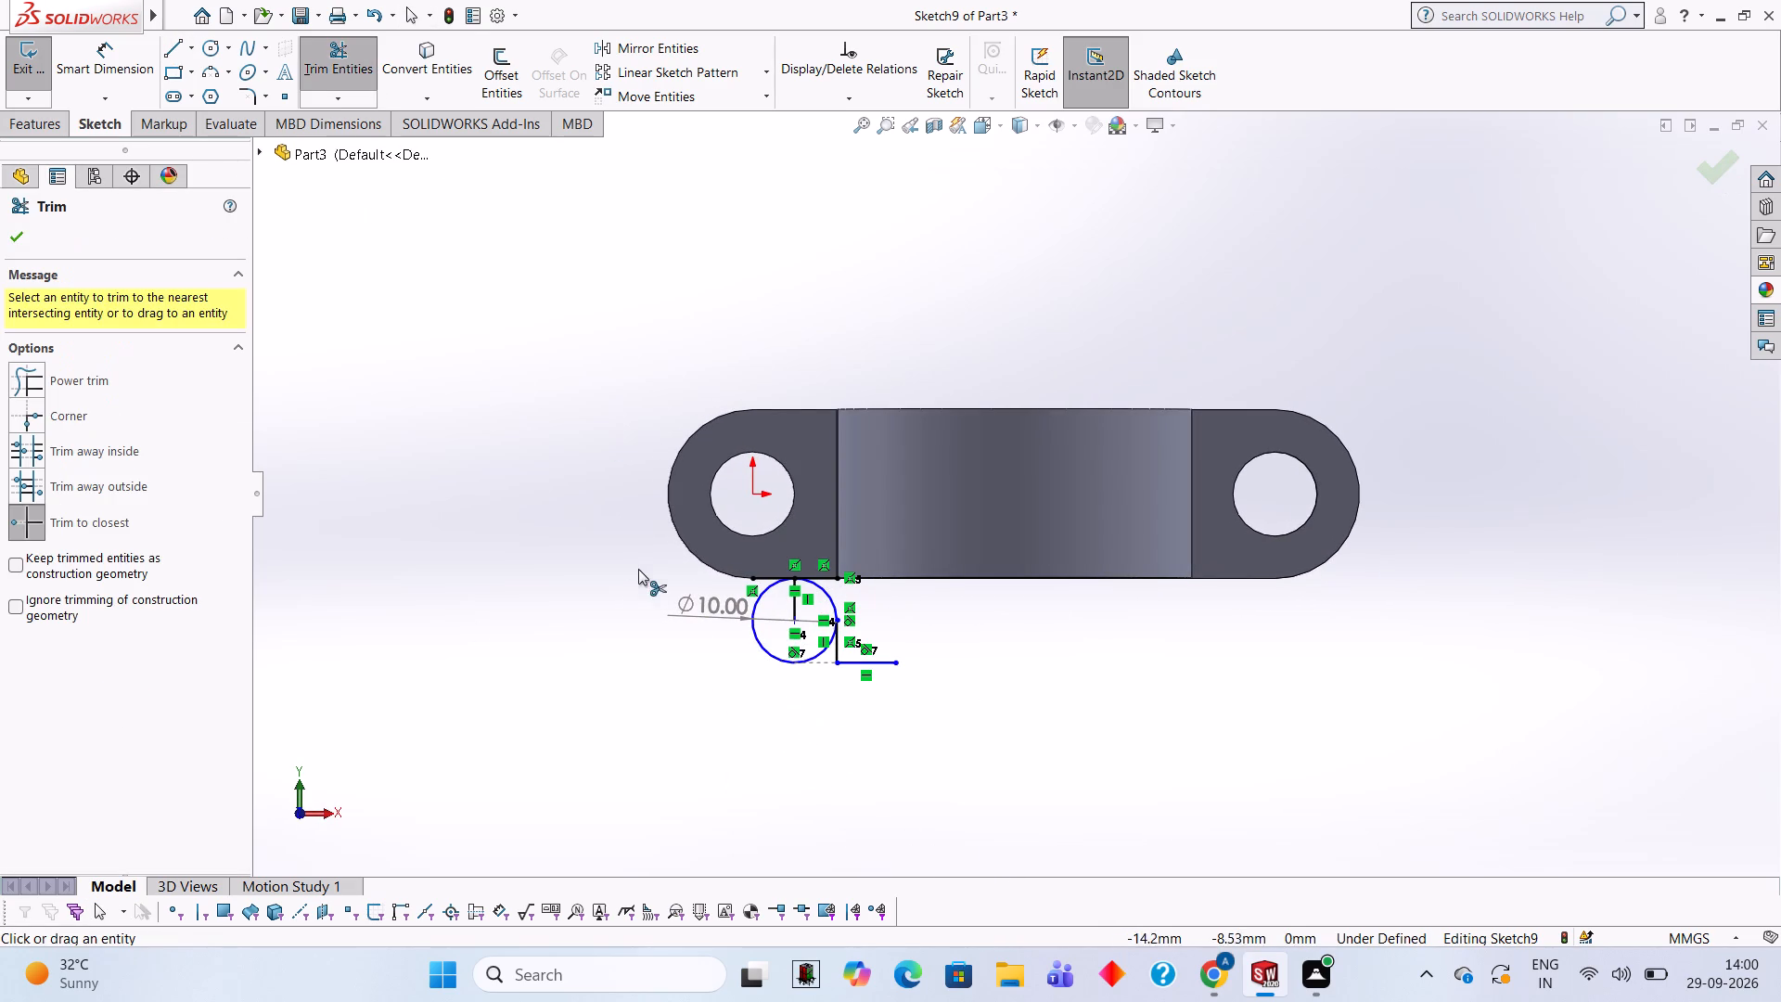
click(769, 654)
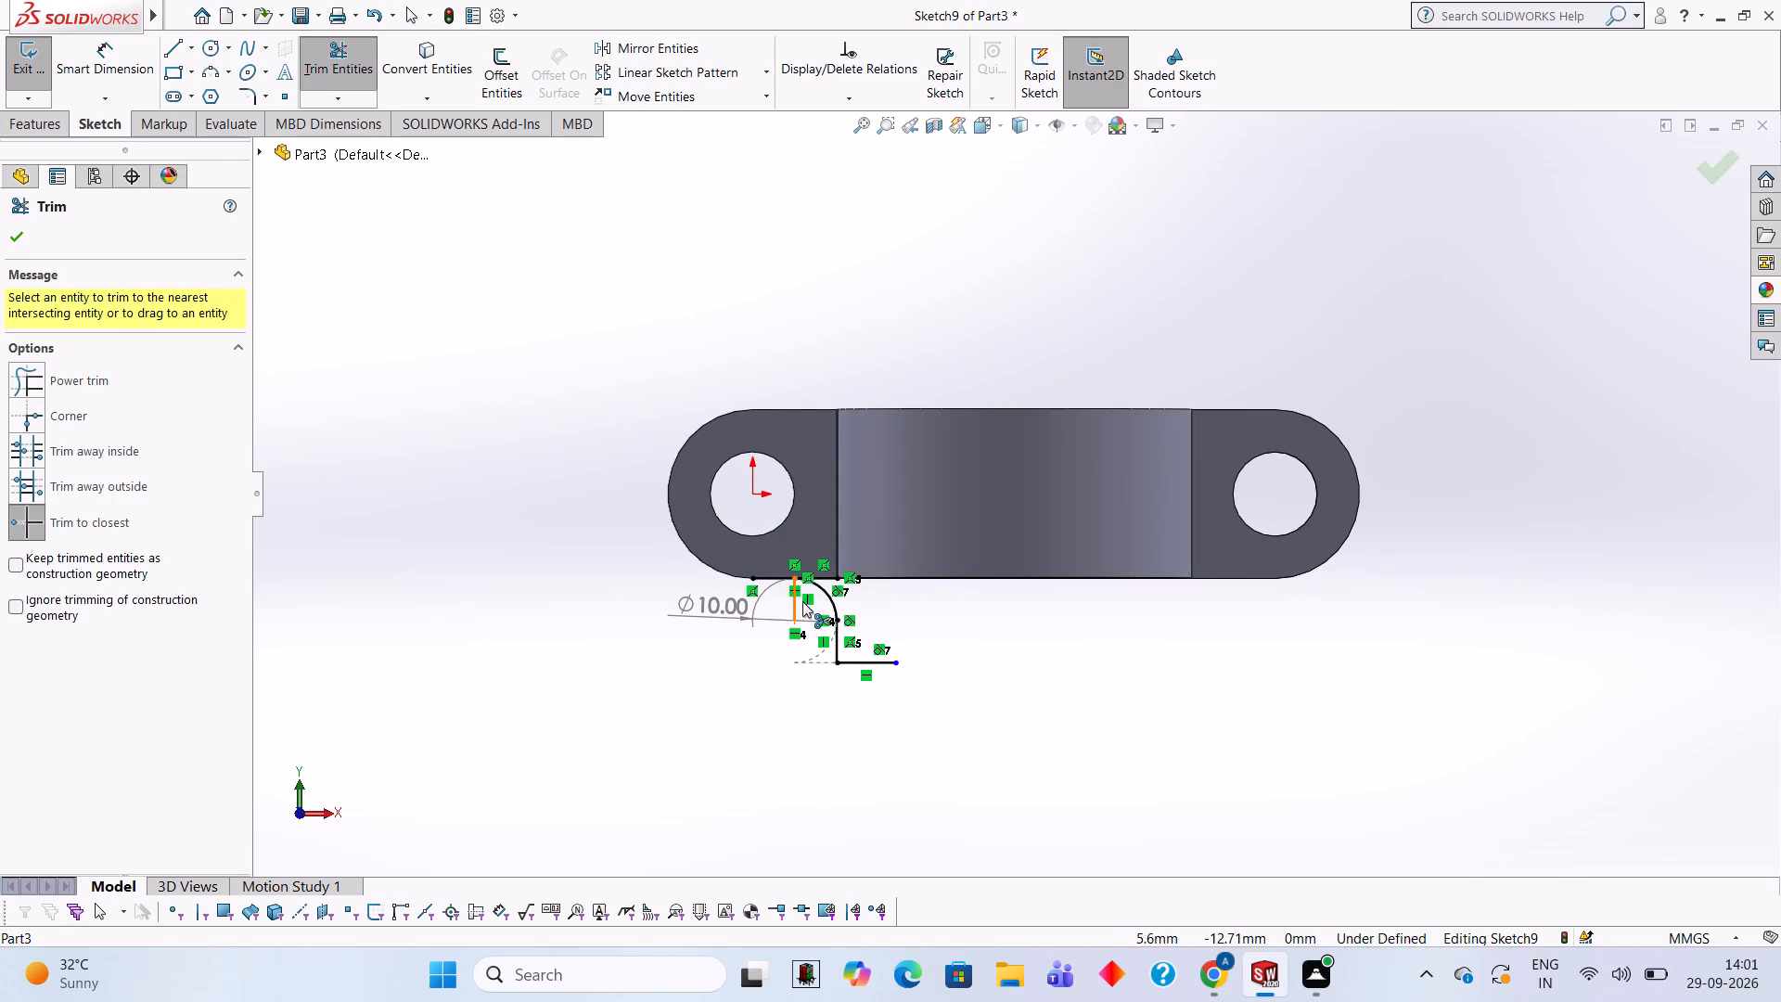
click(794, 601)
click(770, 579)
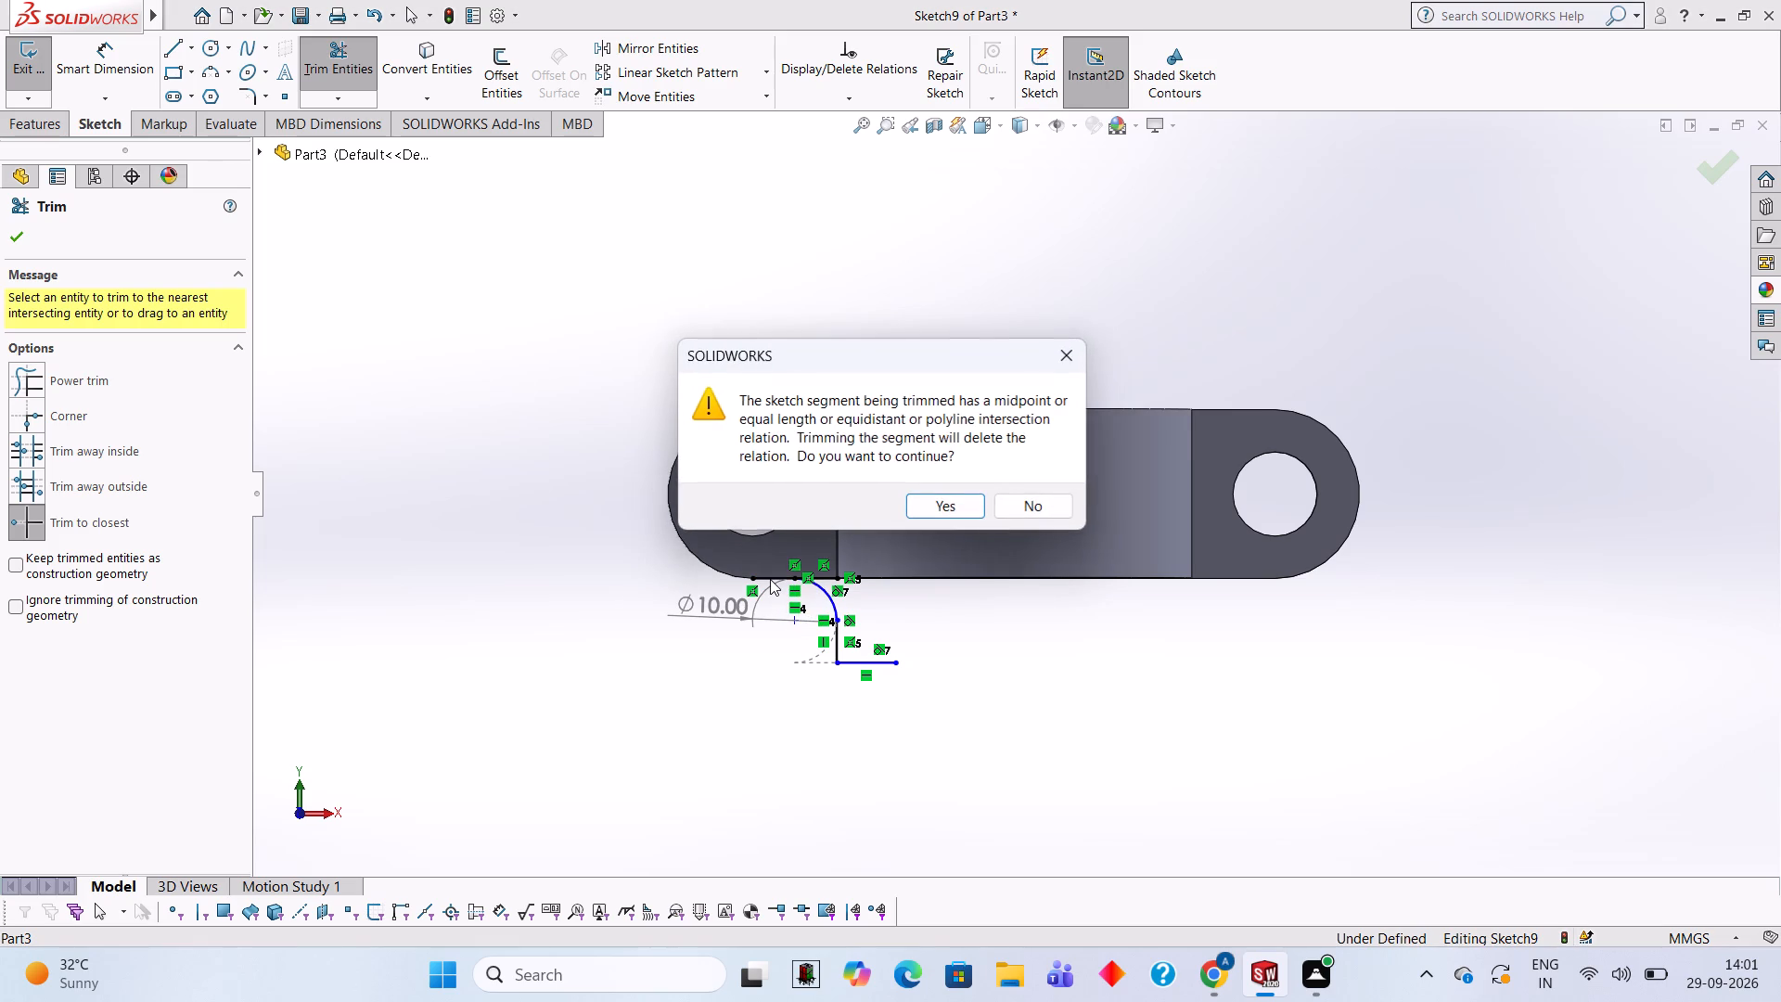
click(954, 509)
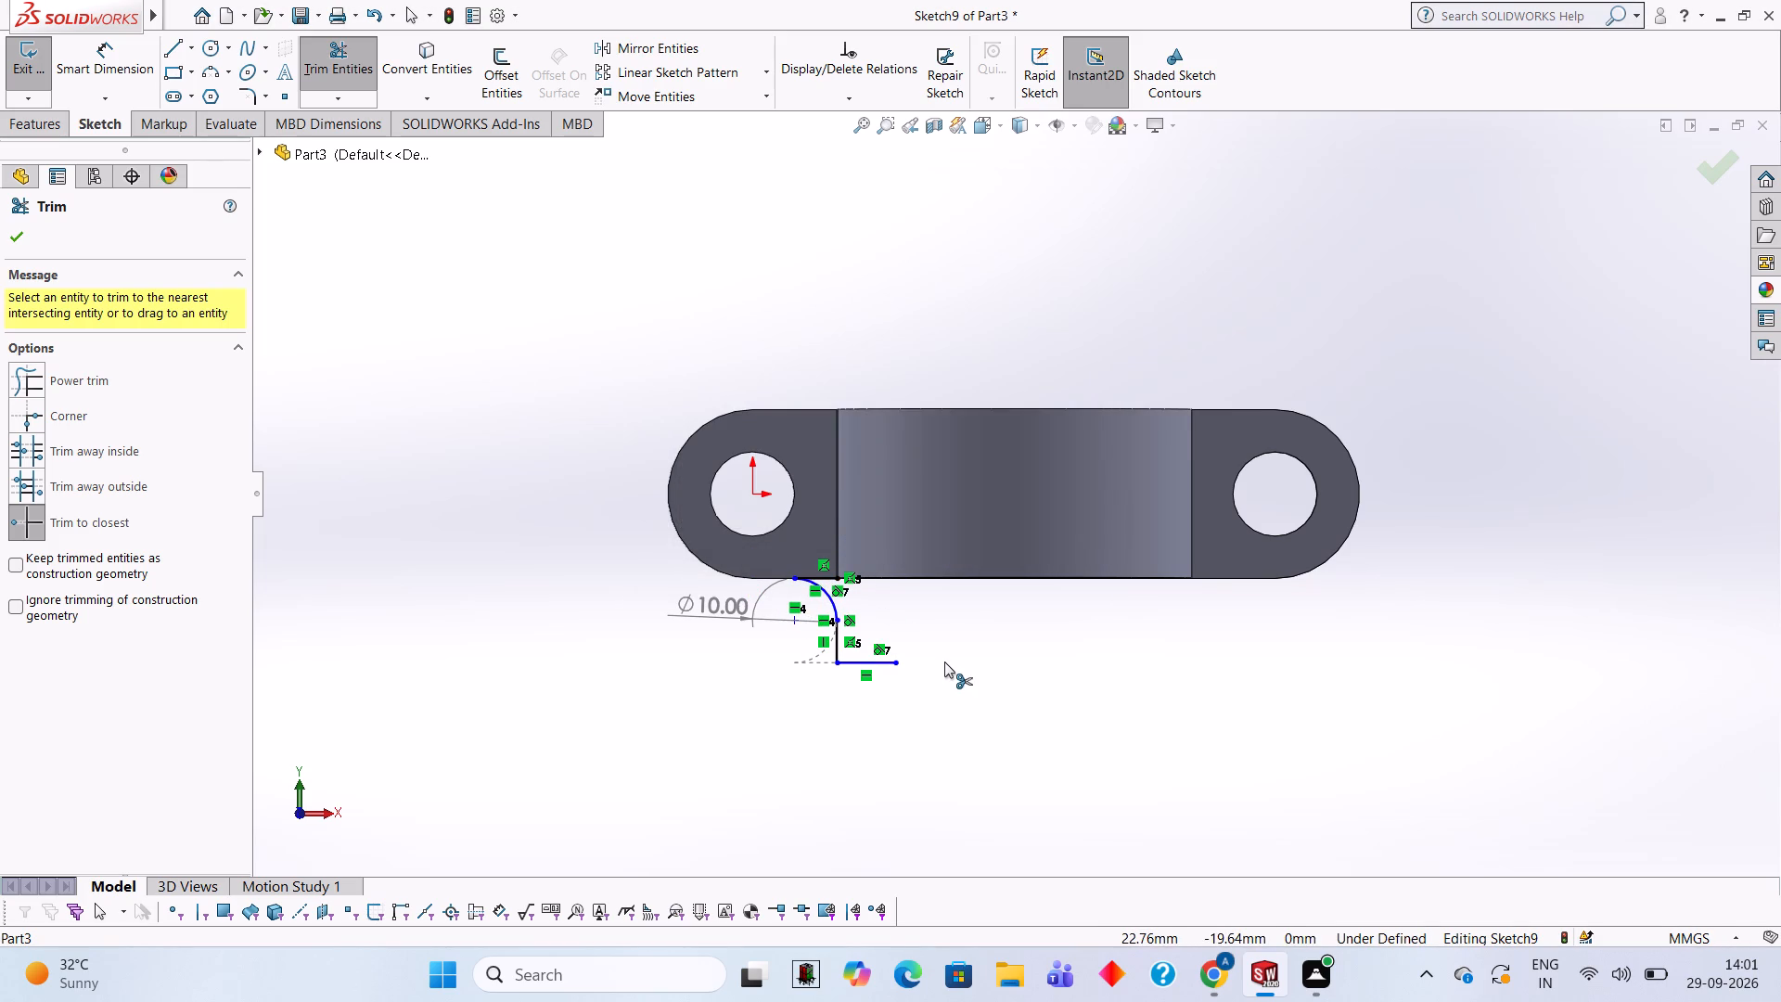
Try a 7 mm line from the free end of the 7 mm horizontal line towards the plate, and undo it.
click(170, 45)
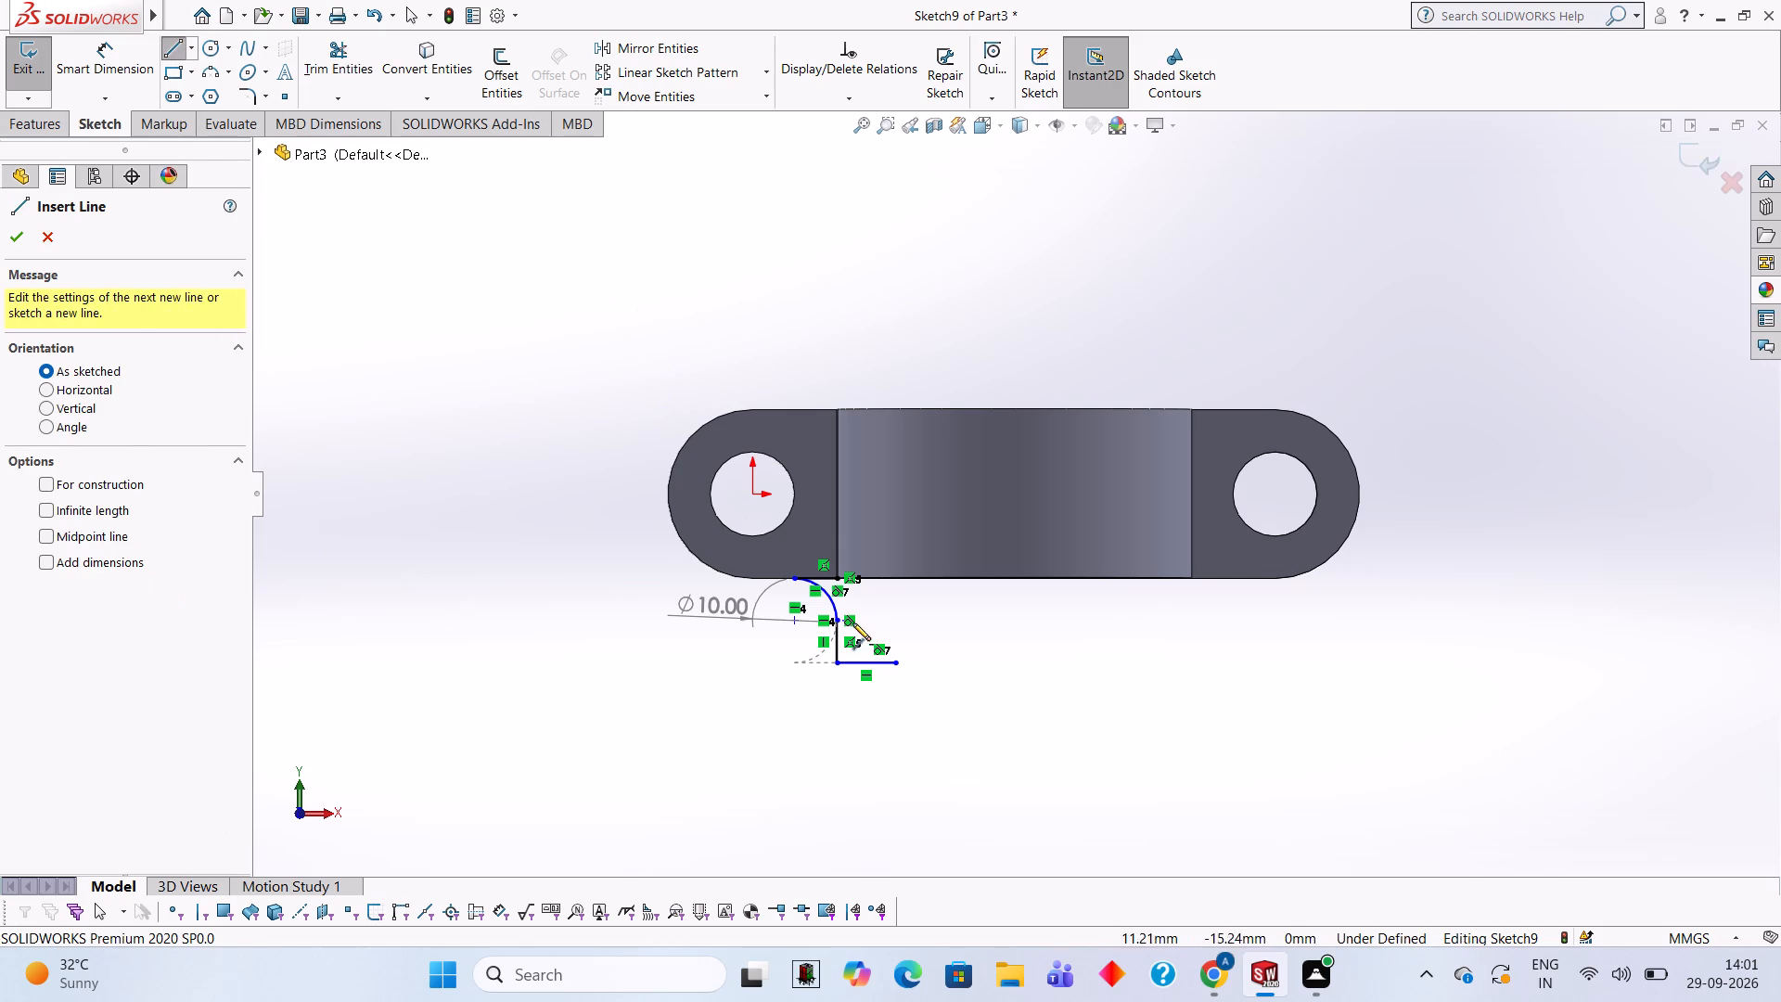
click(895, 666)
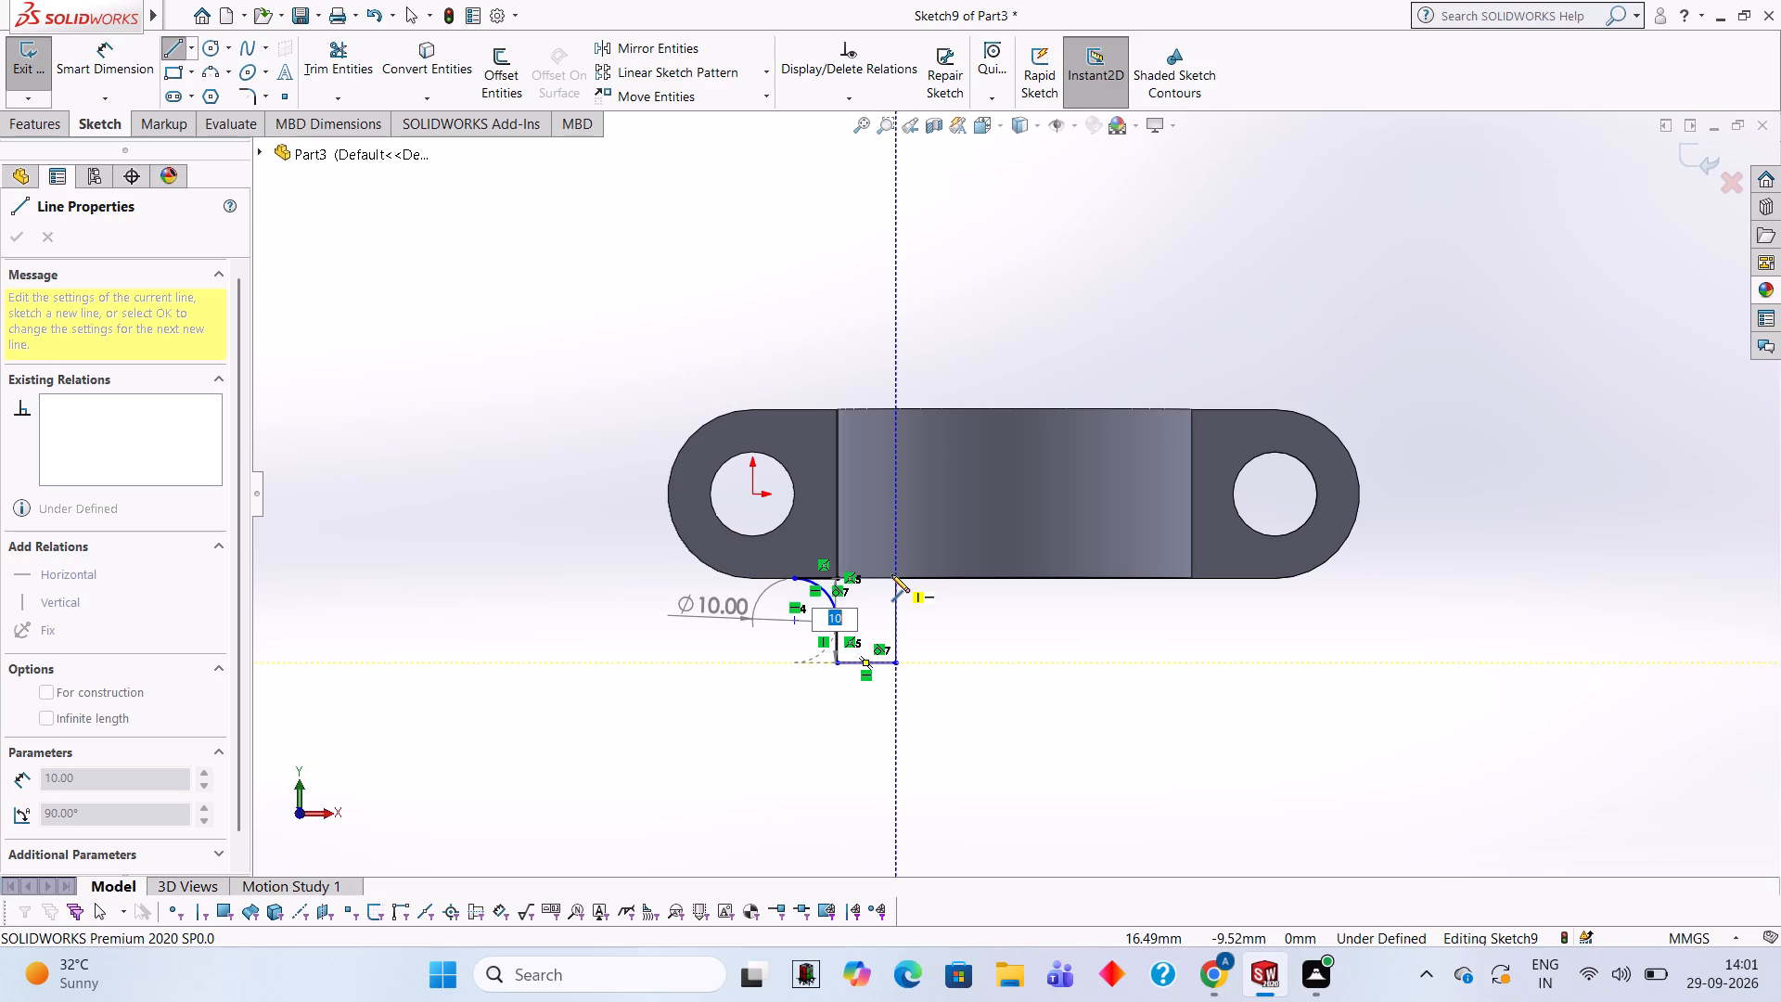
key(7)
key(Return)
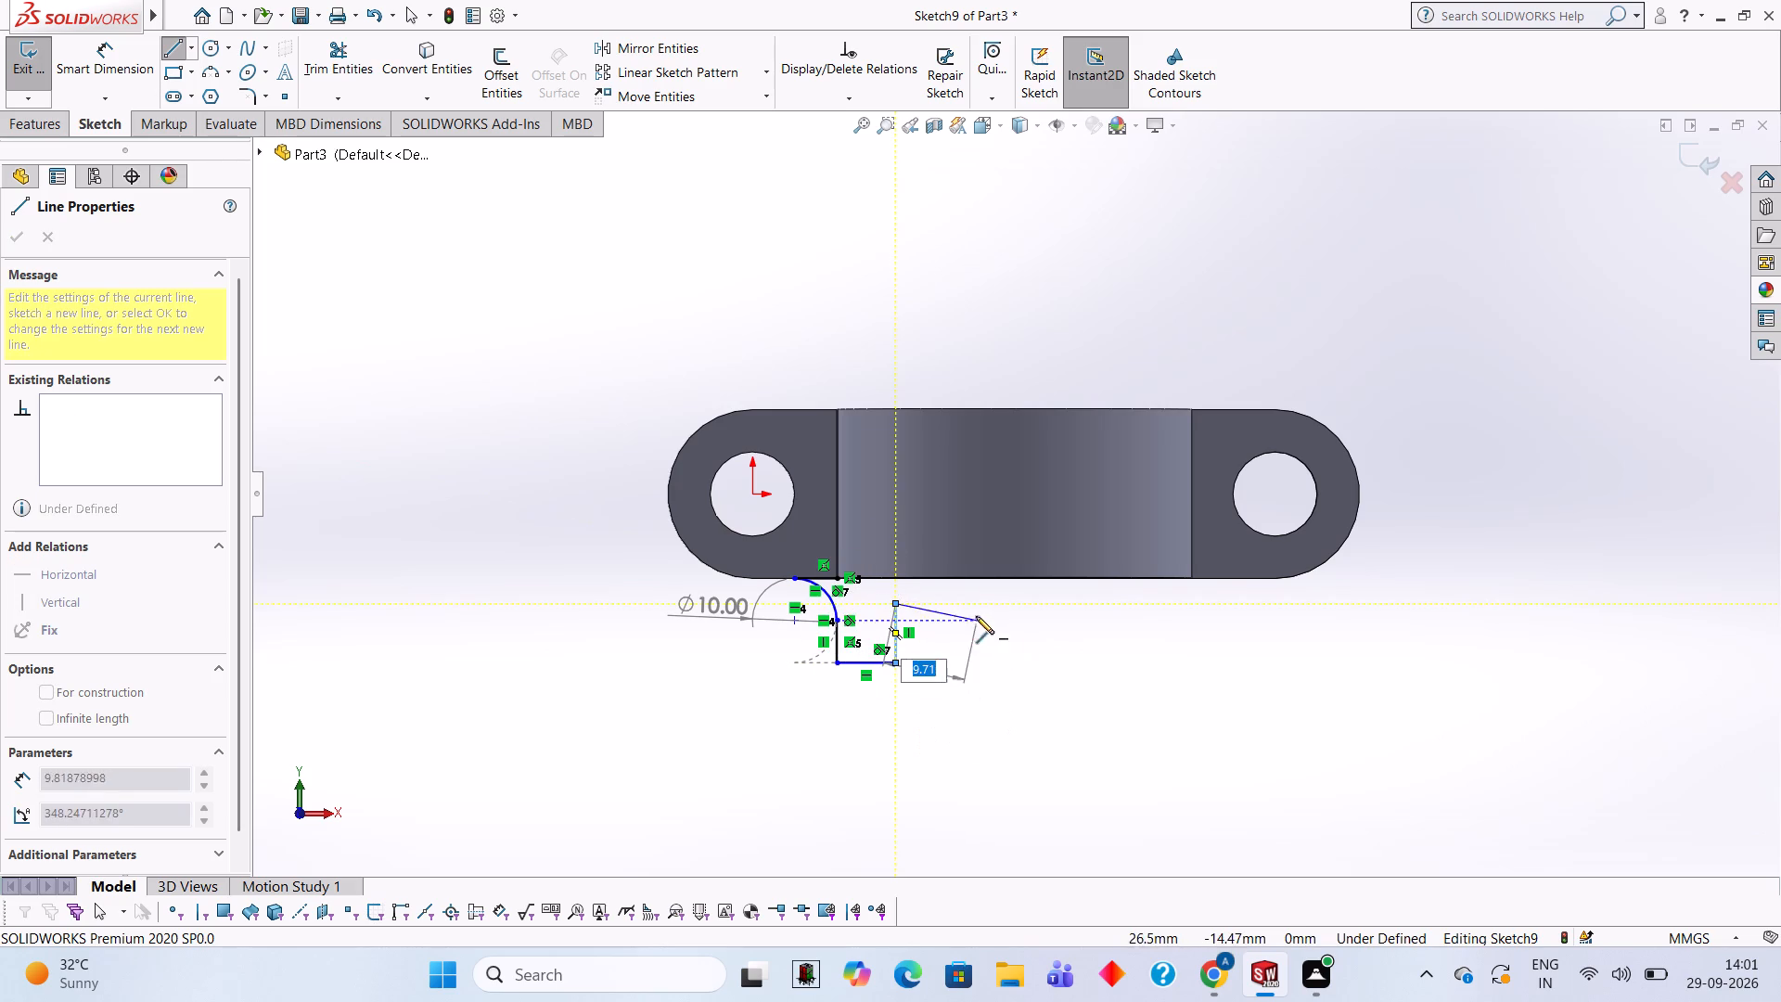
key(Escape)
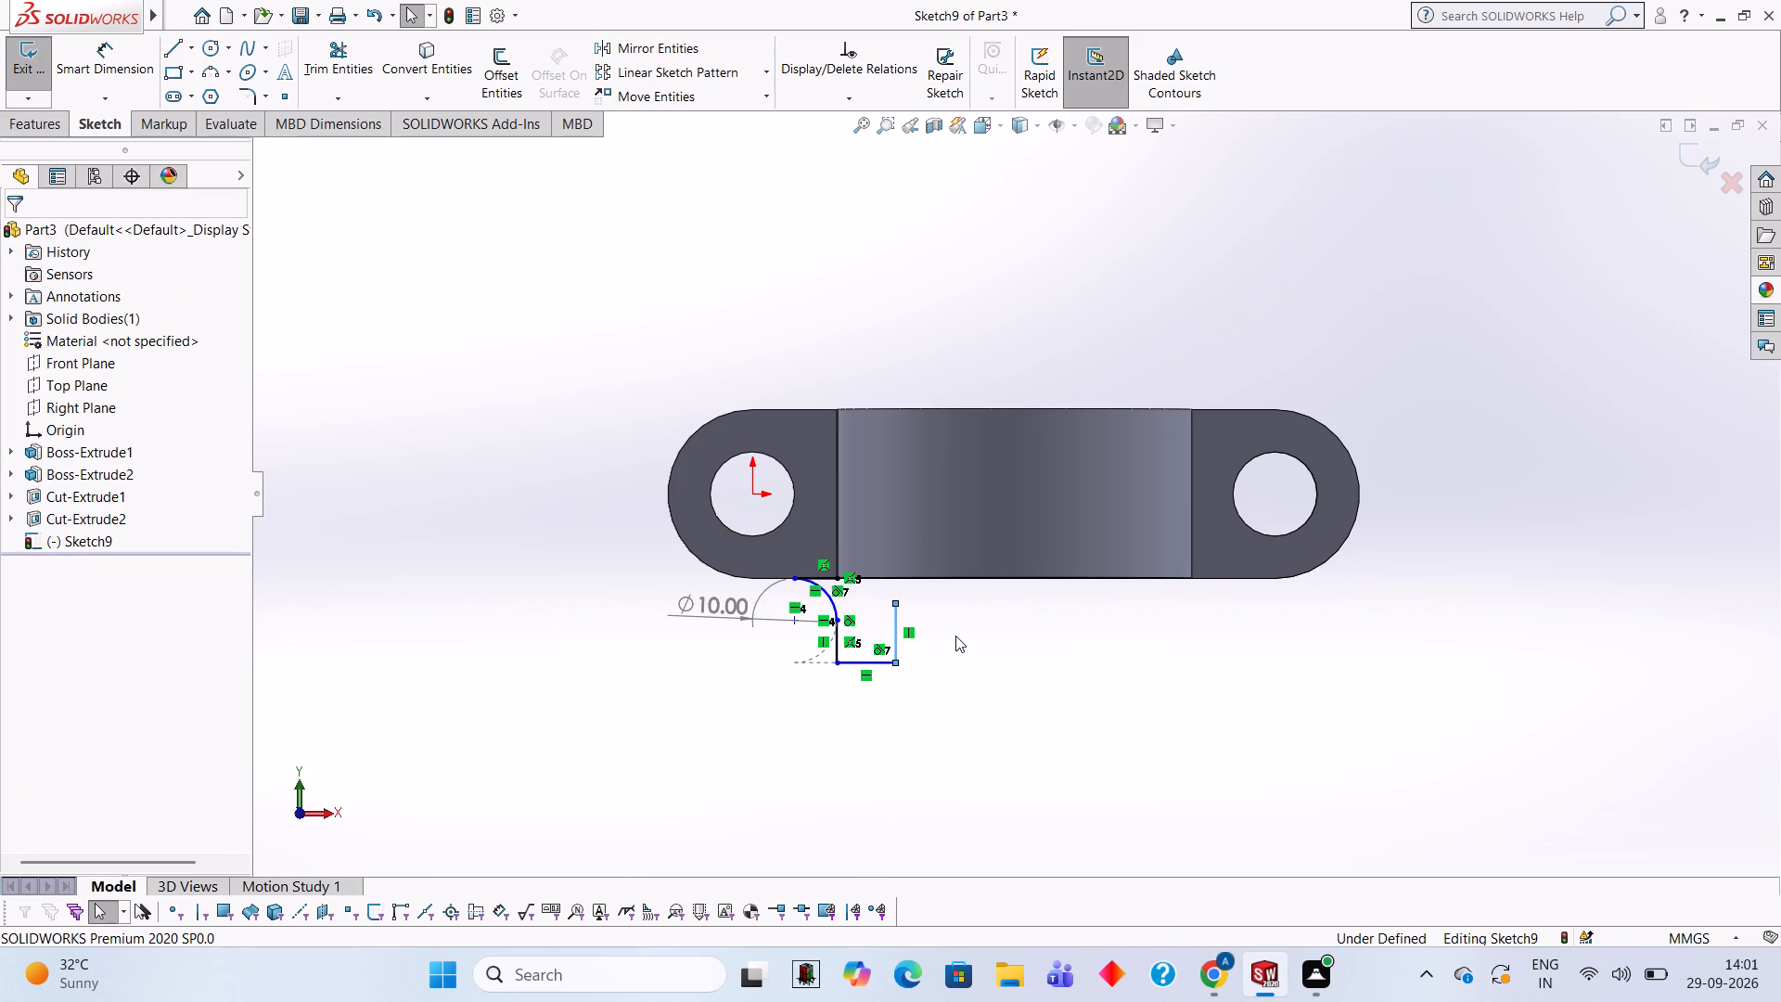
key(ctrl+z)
Draw a 10 mm line from the horizontal line's free end up to the plate edge, and connect it back to the boss's corner.
click(168, 61)
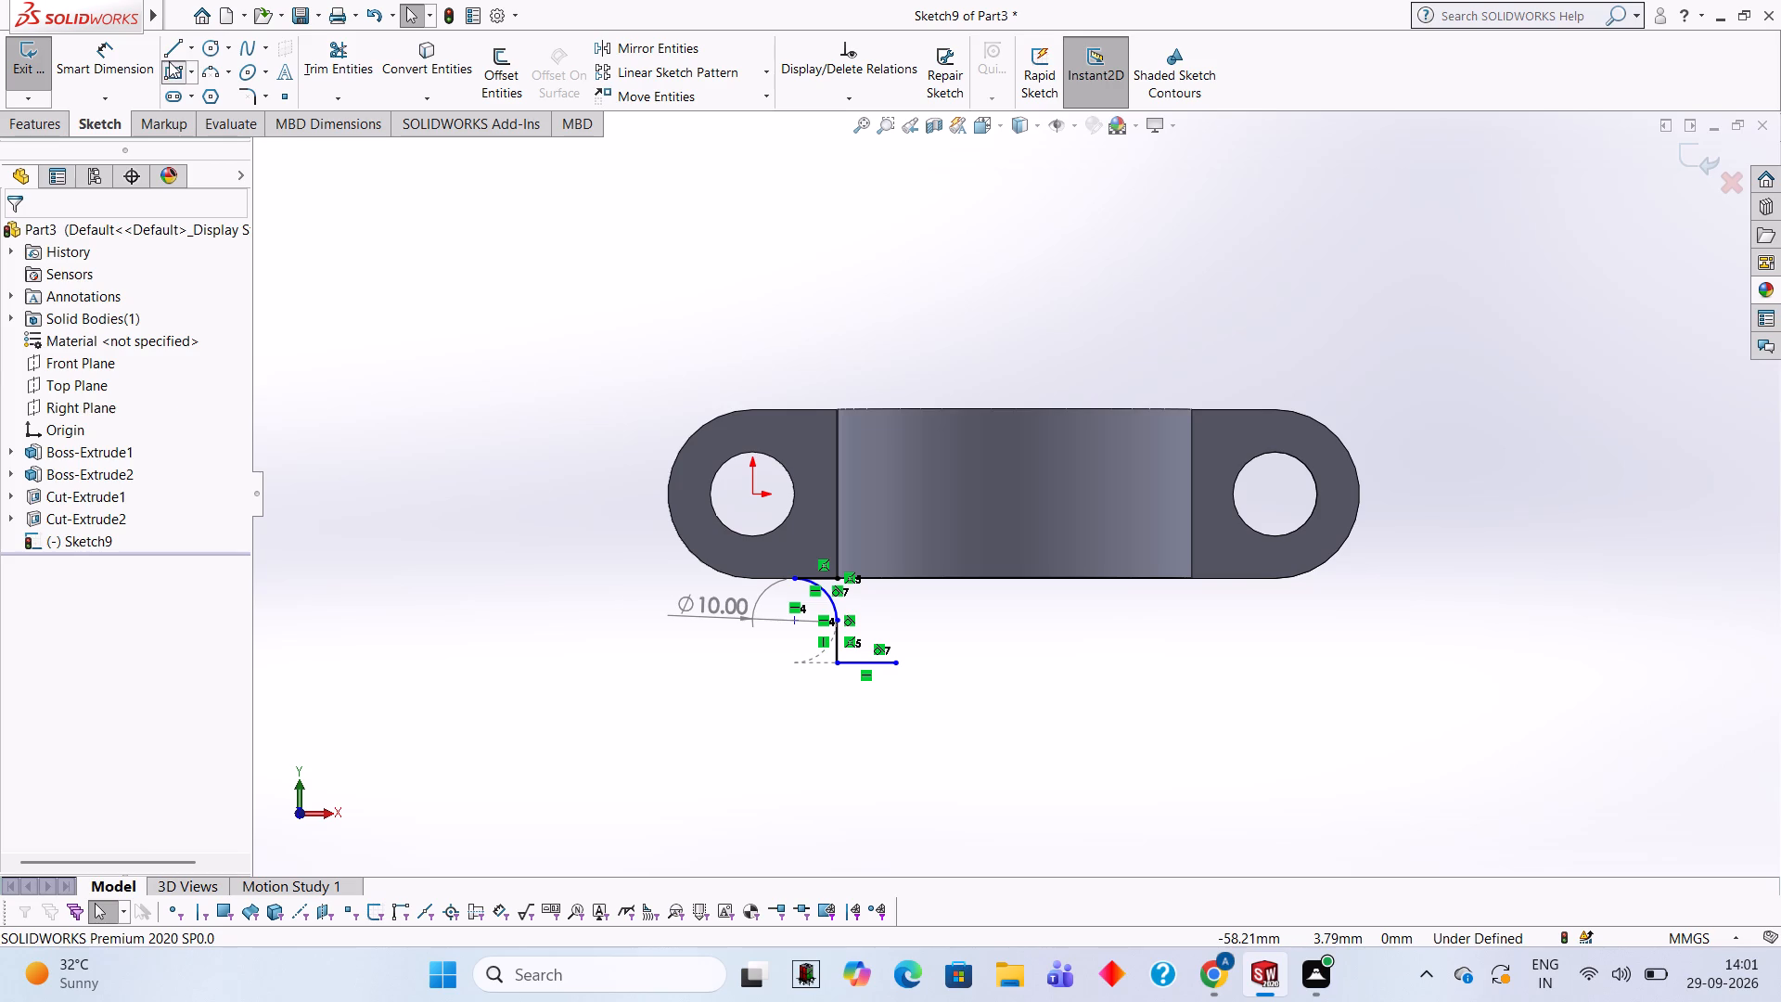
click(169, 56)
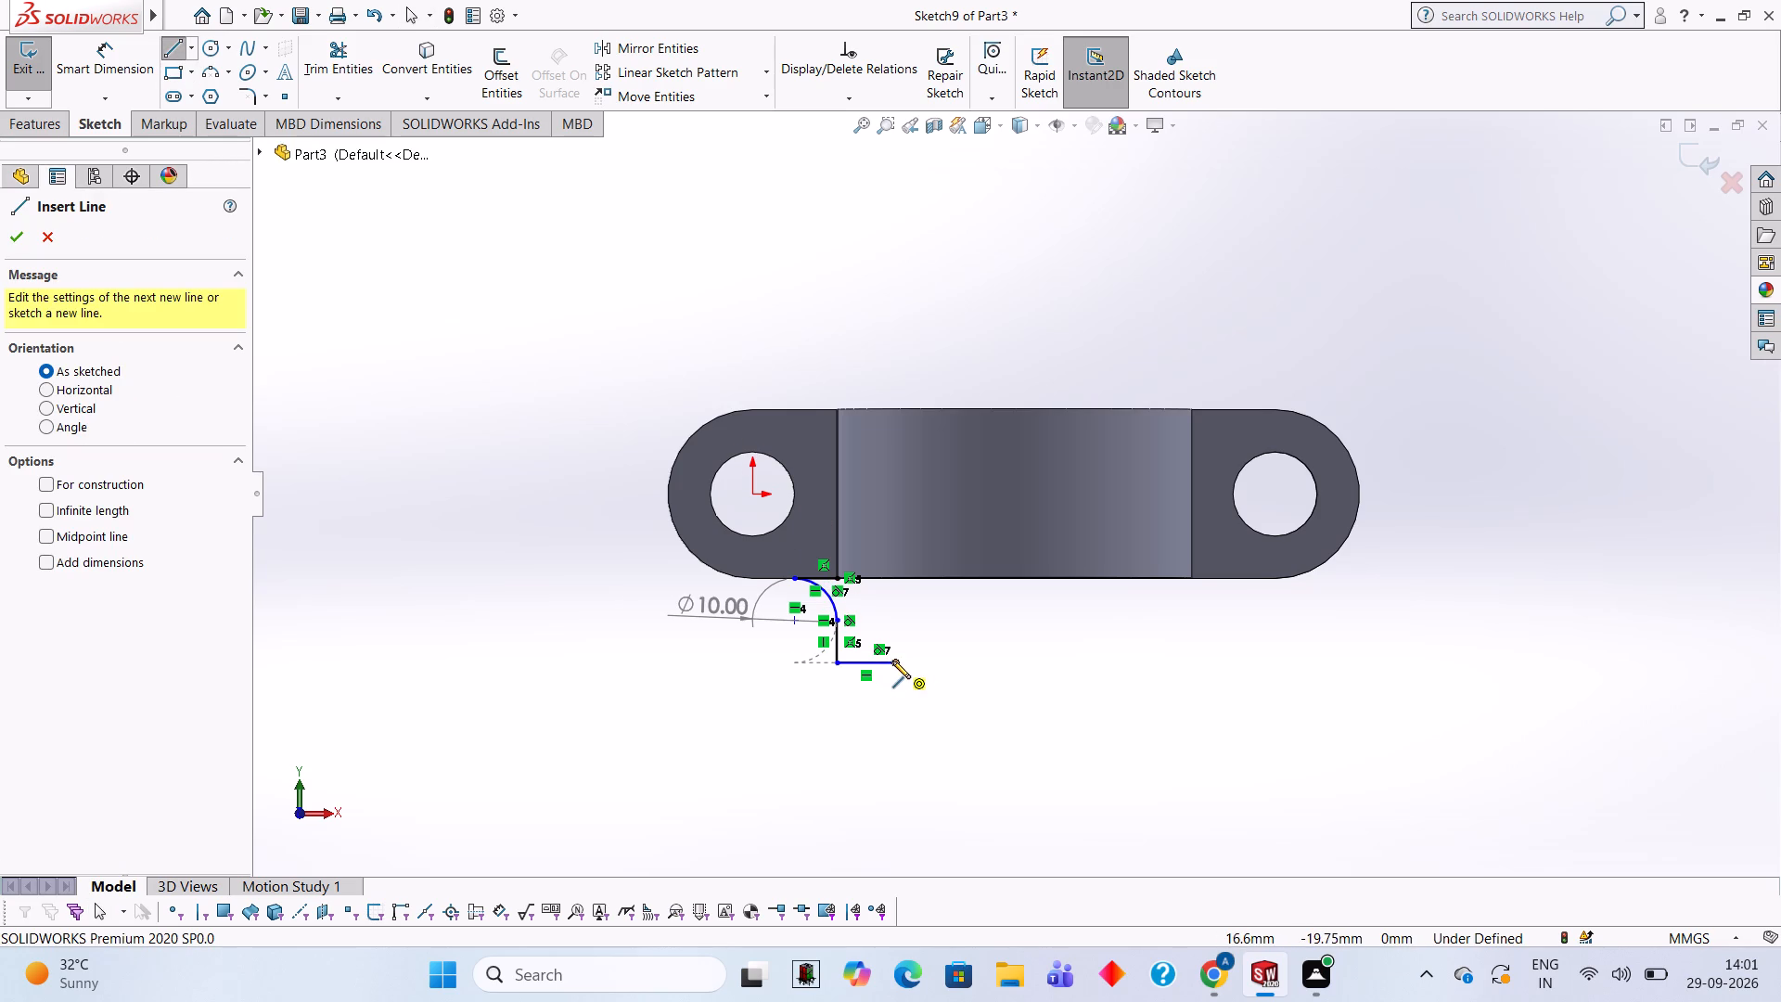
click(892, 661)
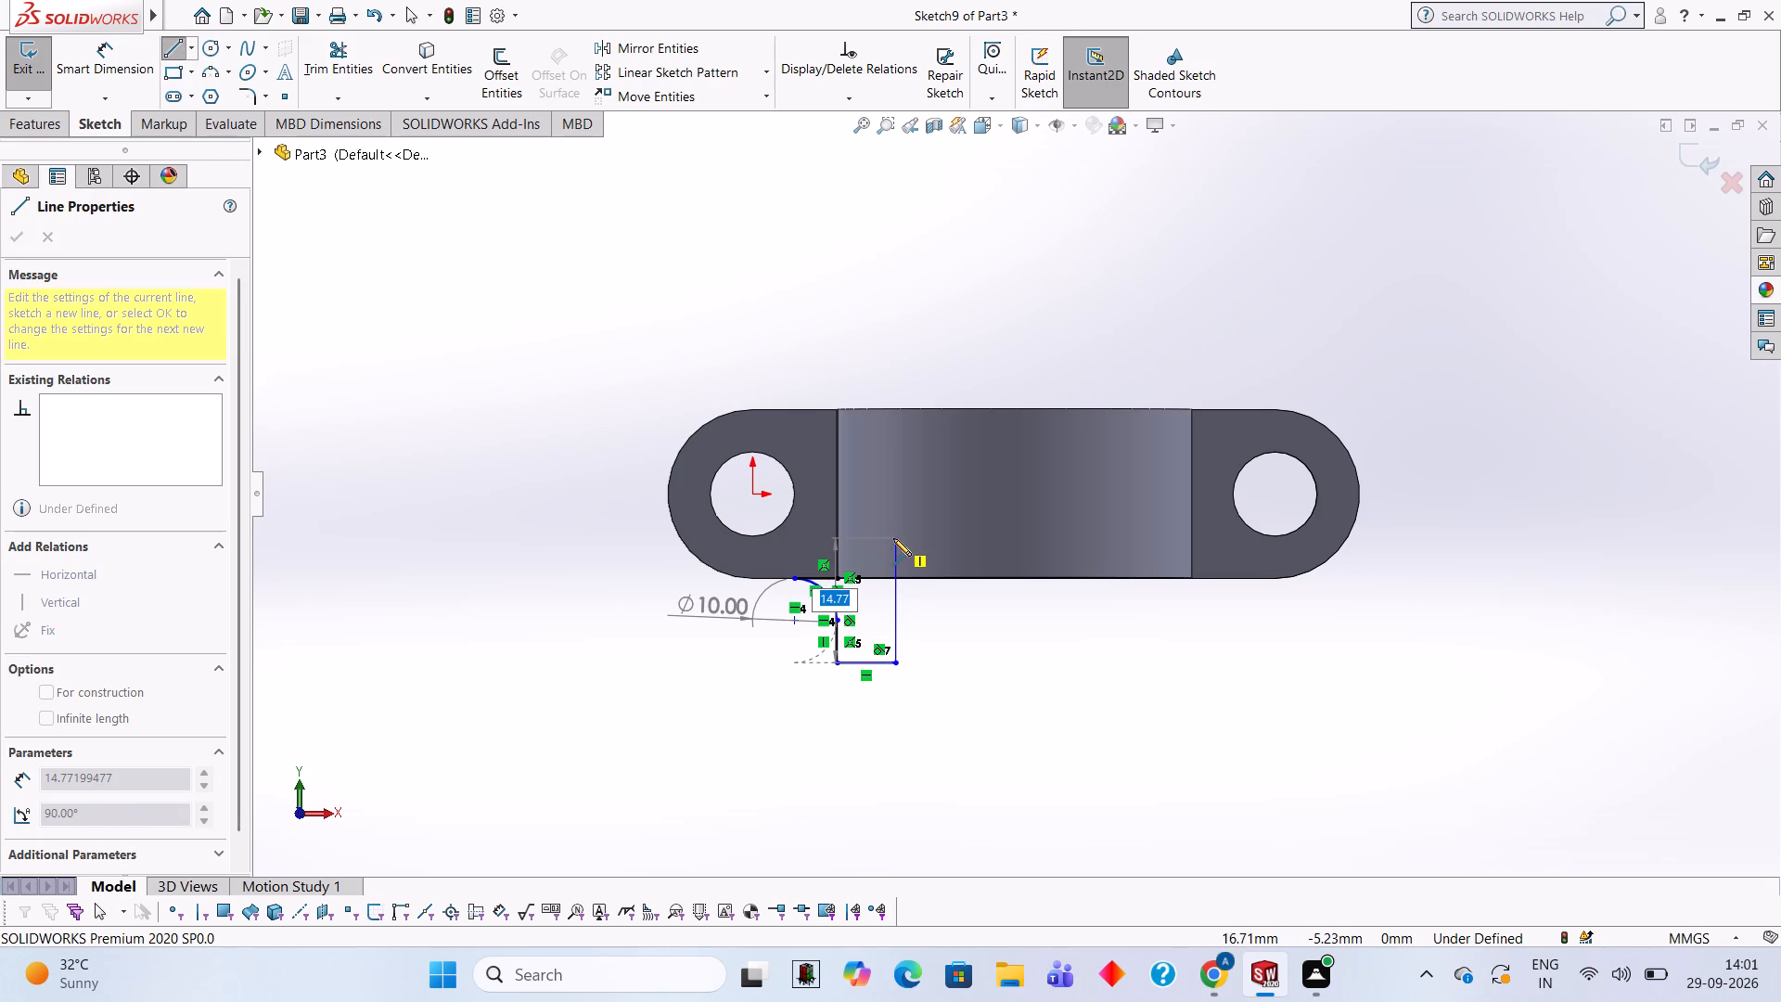
text(10)
key(Return)
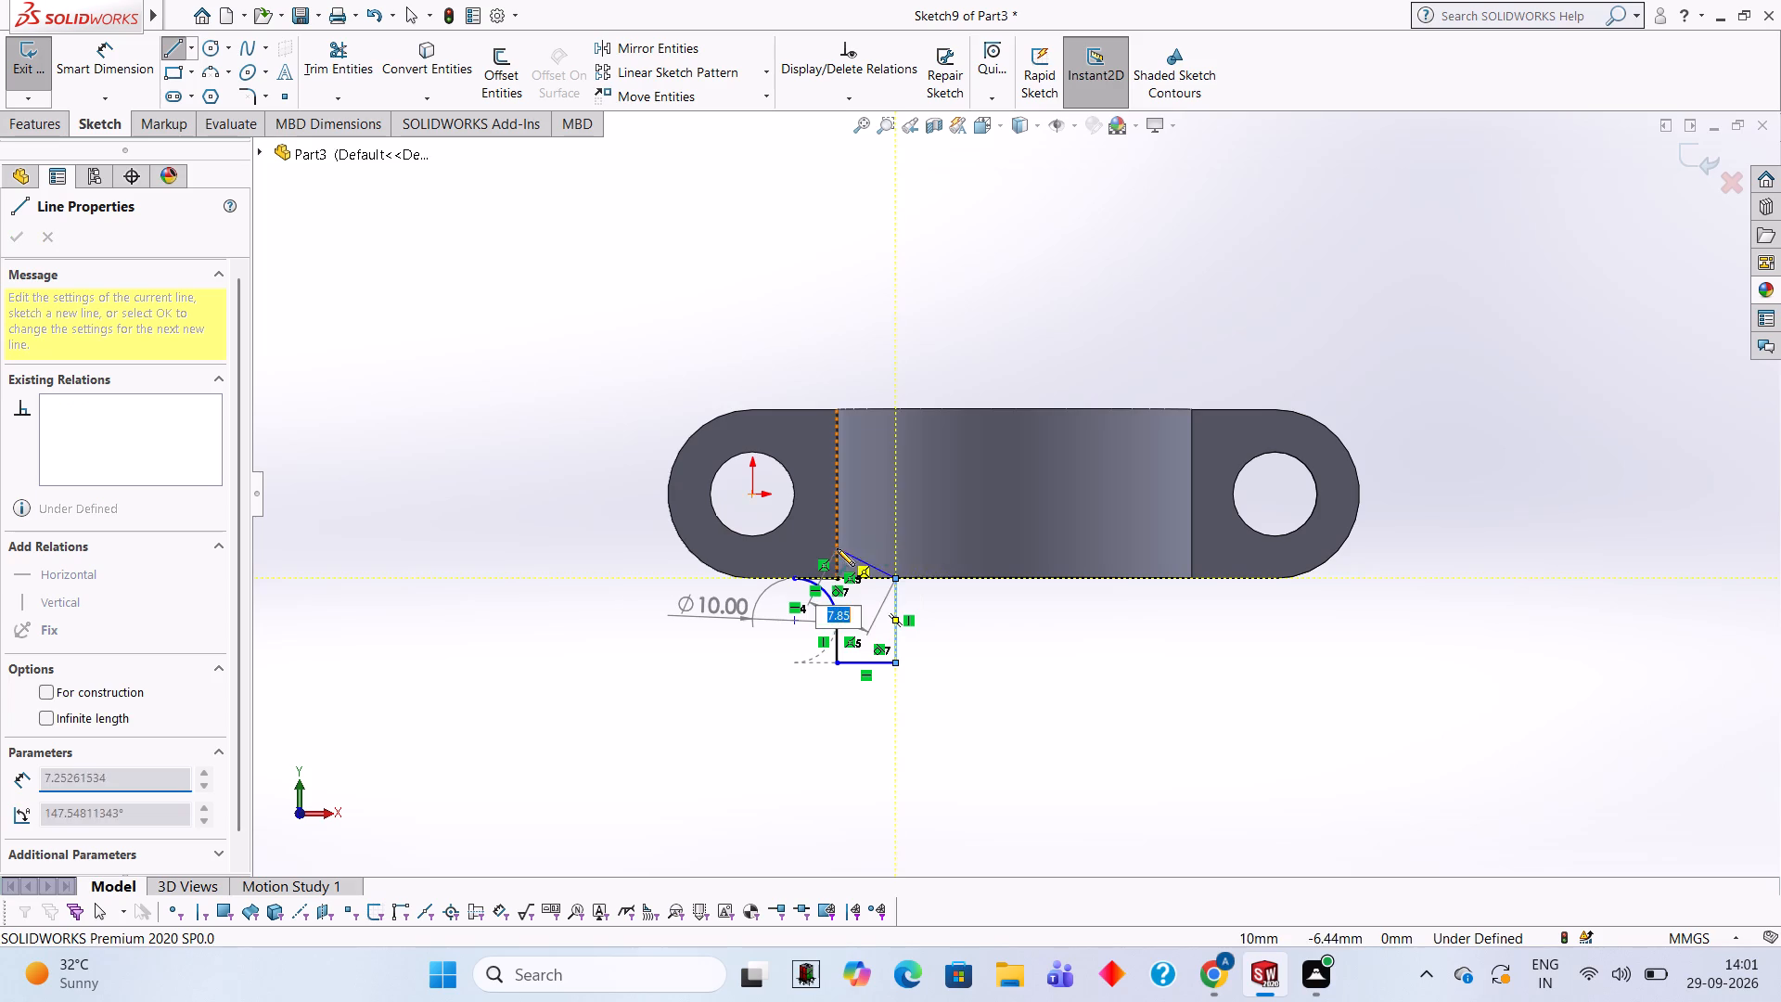
click(836, 579)
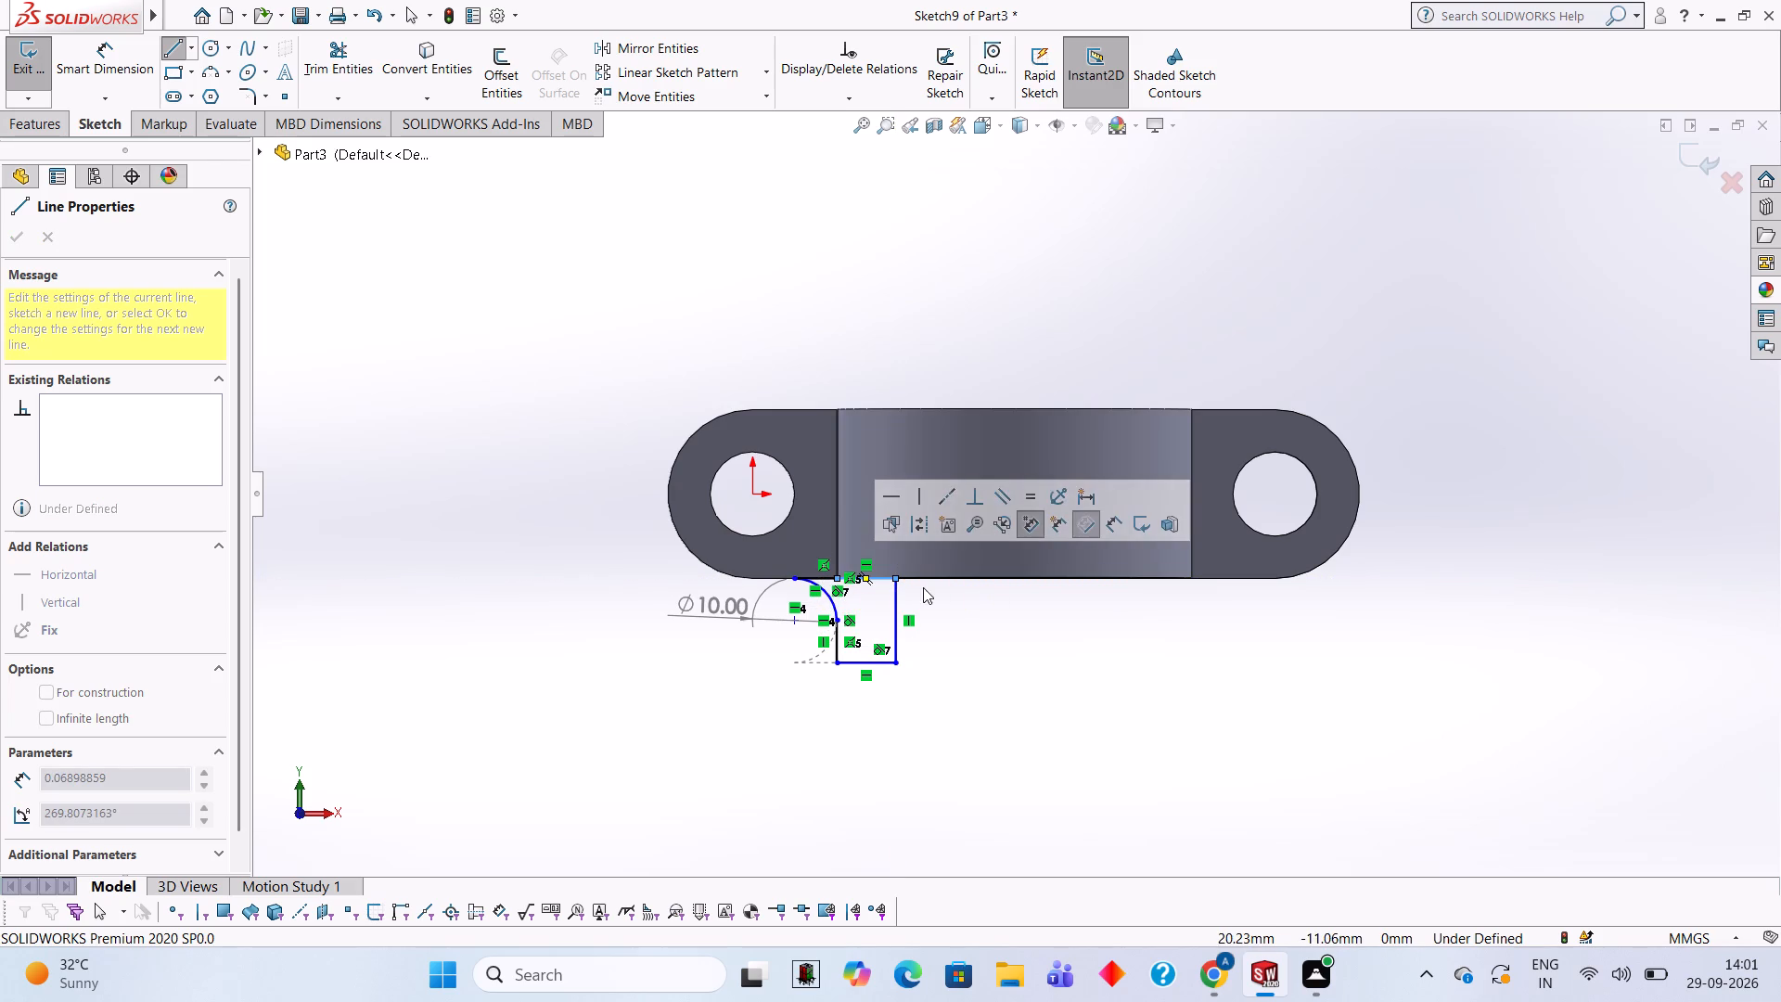
Extrude the closed line-and-arc profile 5 mm in the reversed direction, through the plate's thickness, merged with the bracket.
key(Escape)
scroll(932, 682, down, 2)
middle_drag(1050, 659, 1044, 583)
middle_drag(1044, 675, 1047, 633)
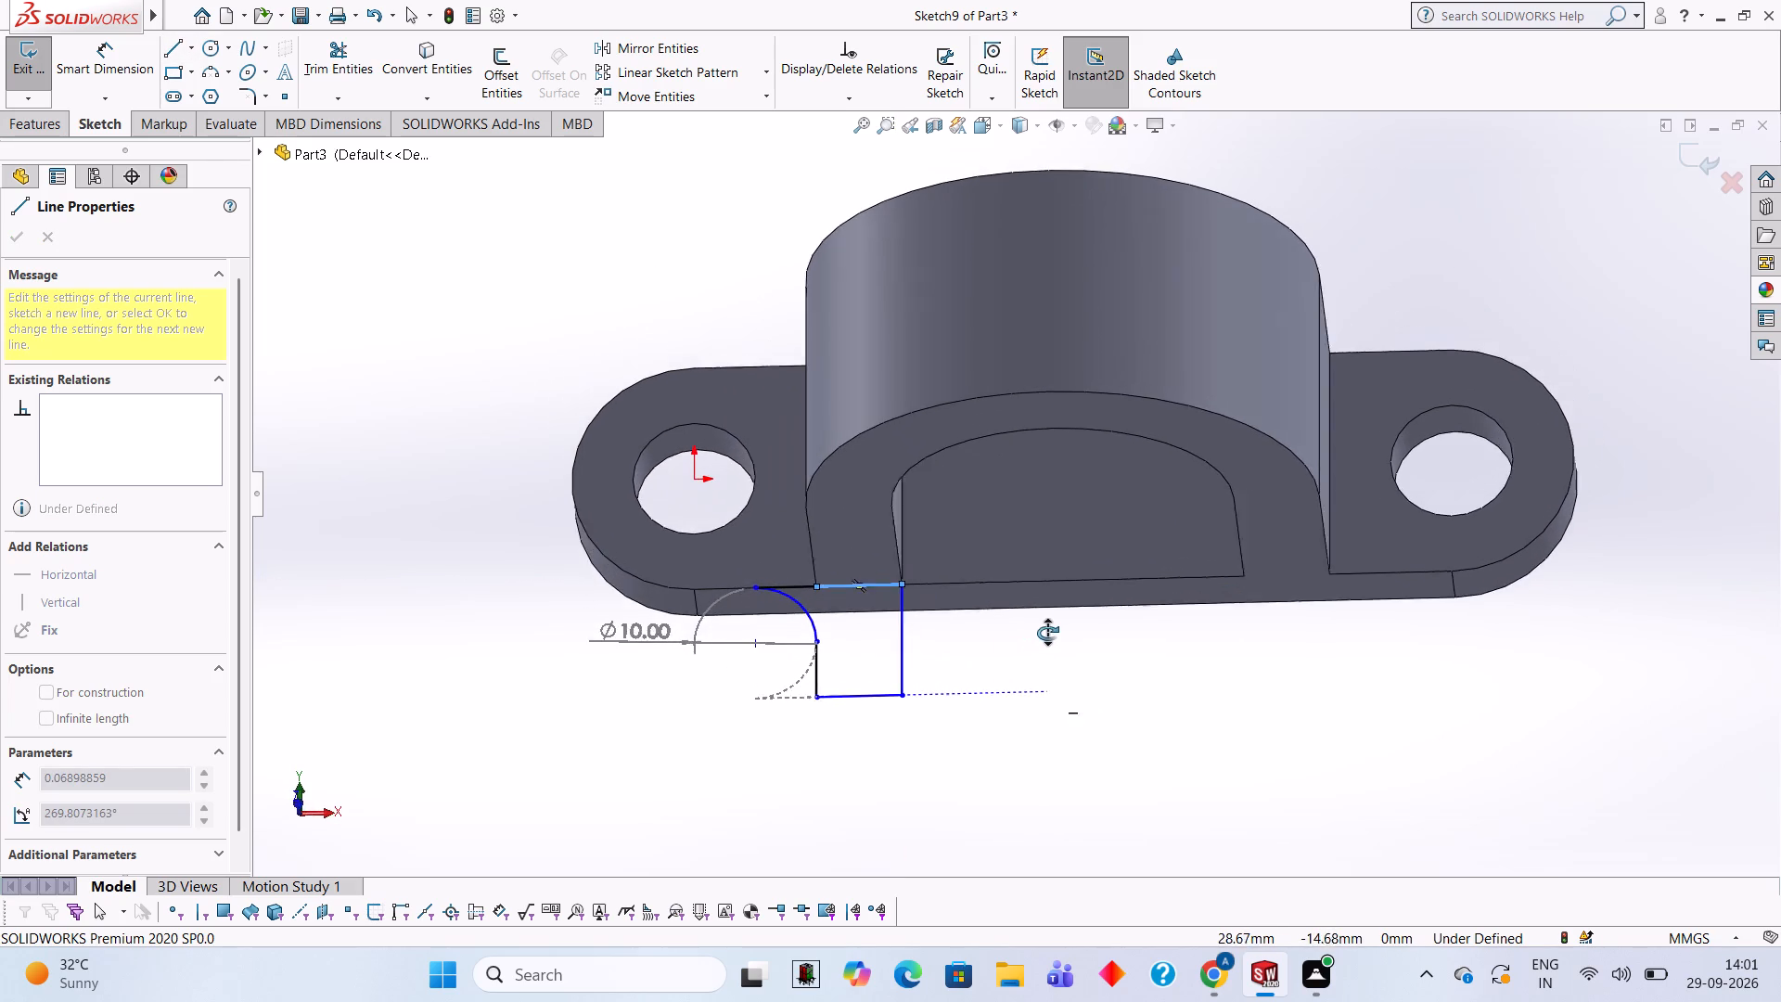
middle_drag(1047, 633, 1037, 626)
middle_drag(1079, 692, 1065, 588)
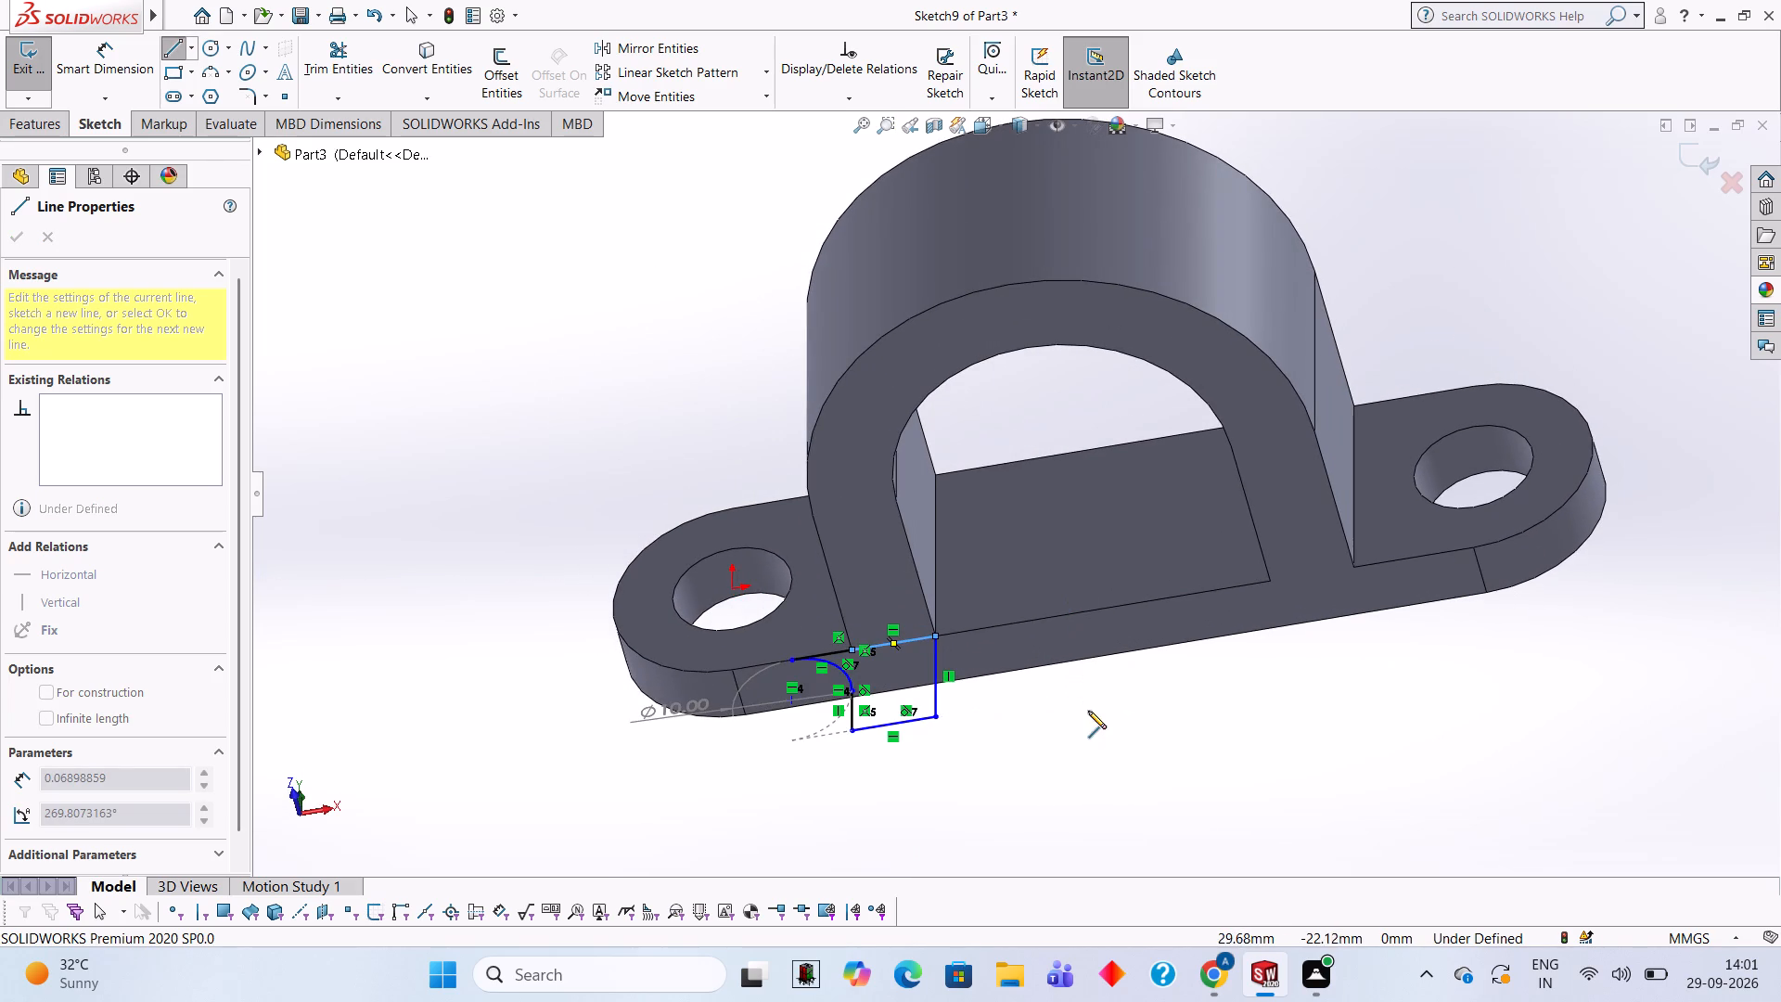
middle_drag(1094, 716, 1083, 647)
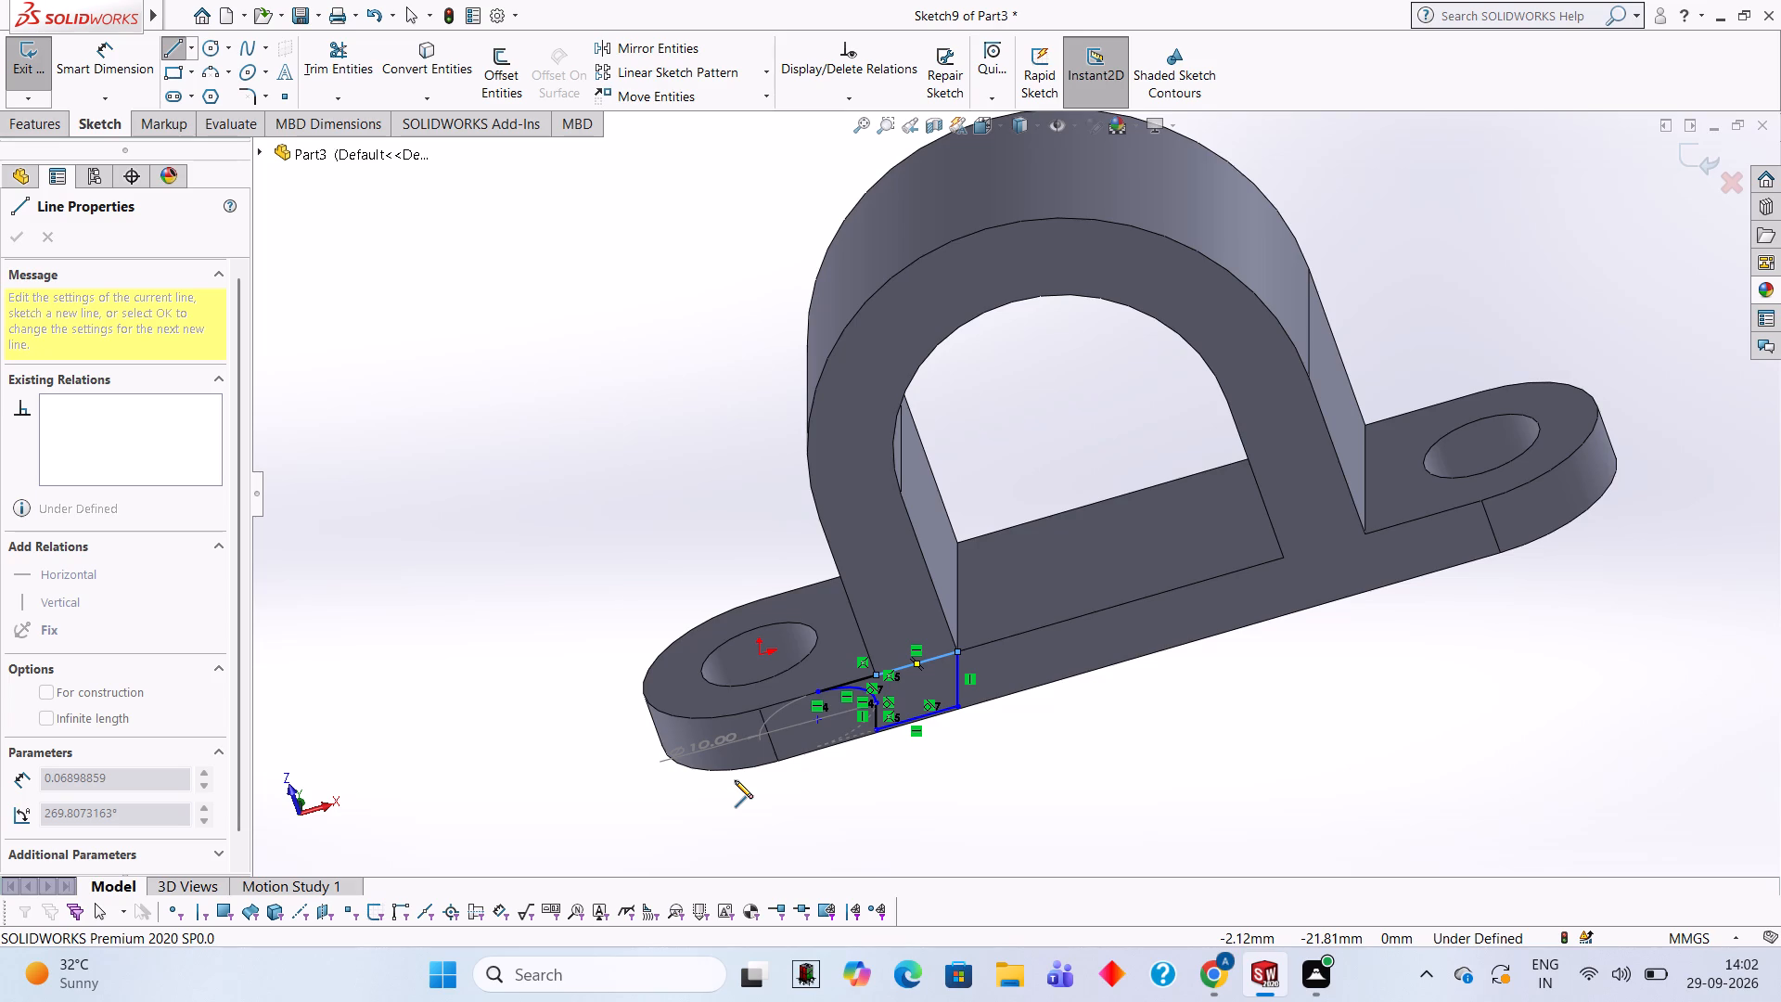
click(36, 135)
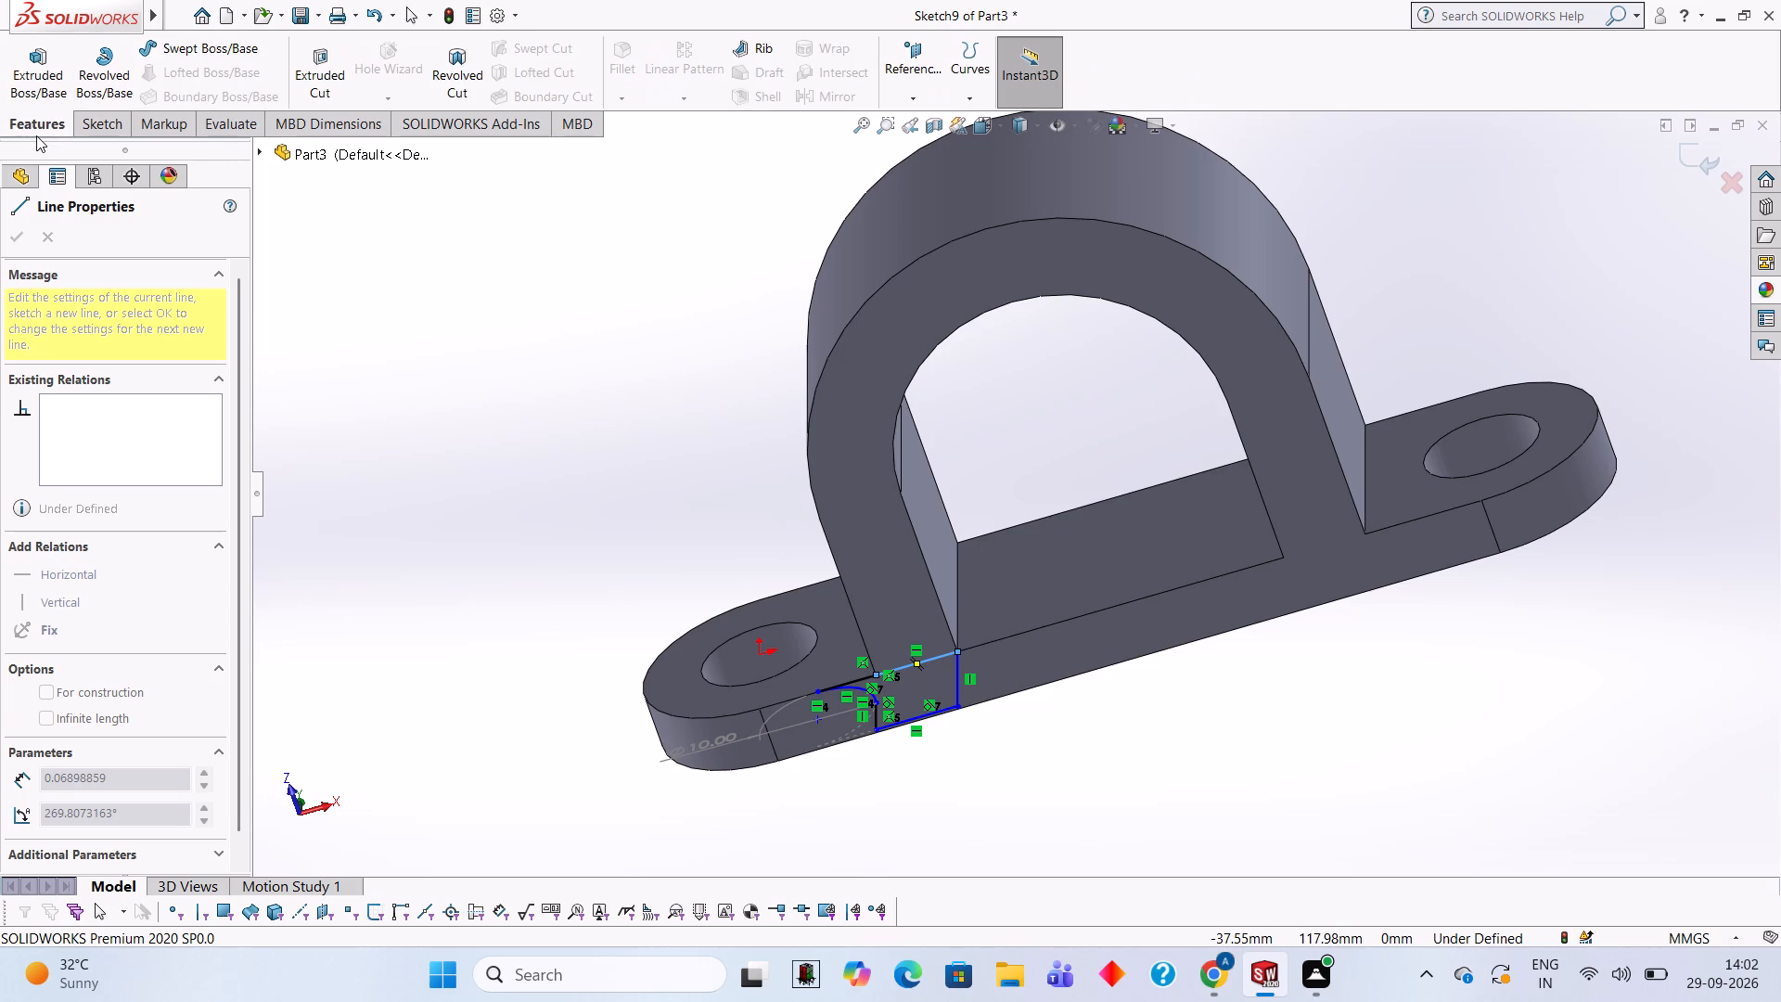
click(32, 93)
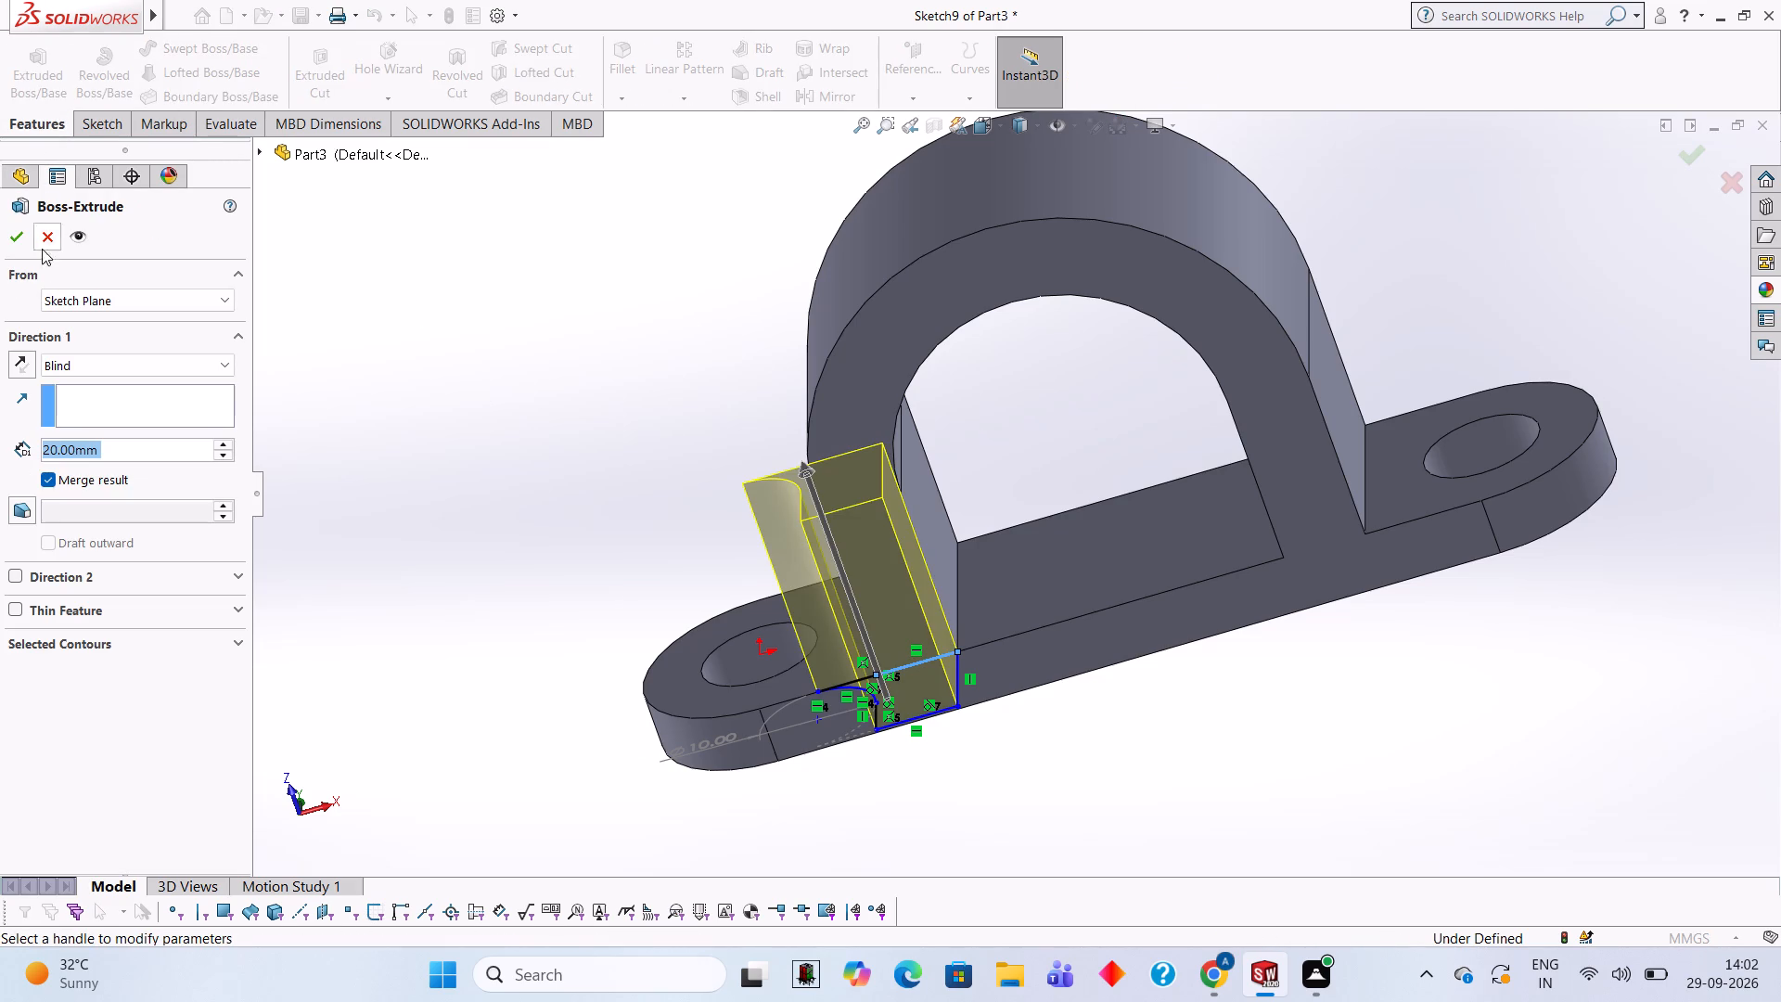
click(18, 366)
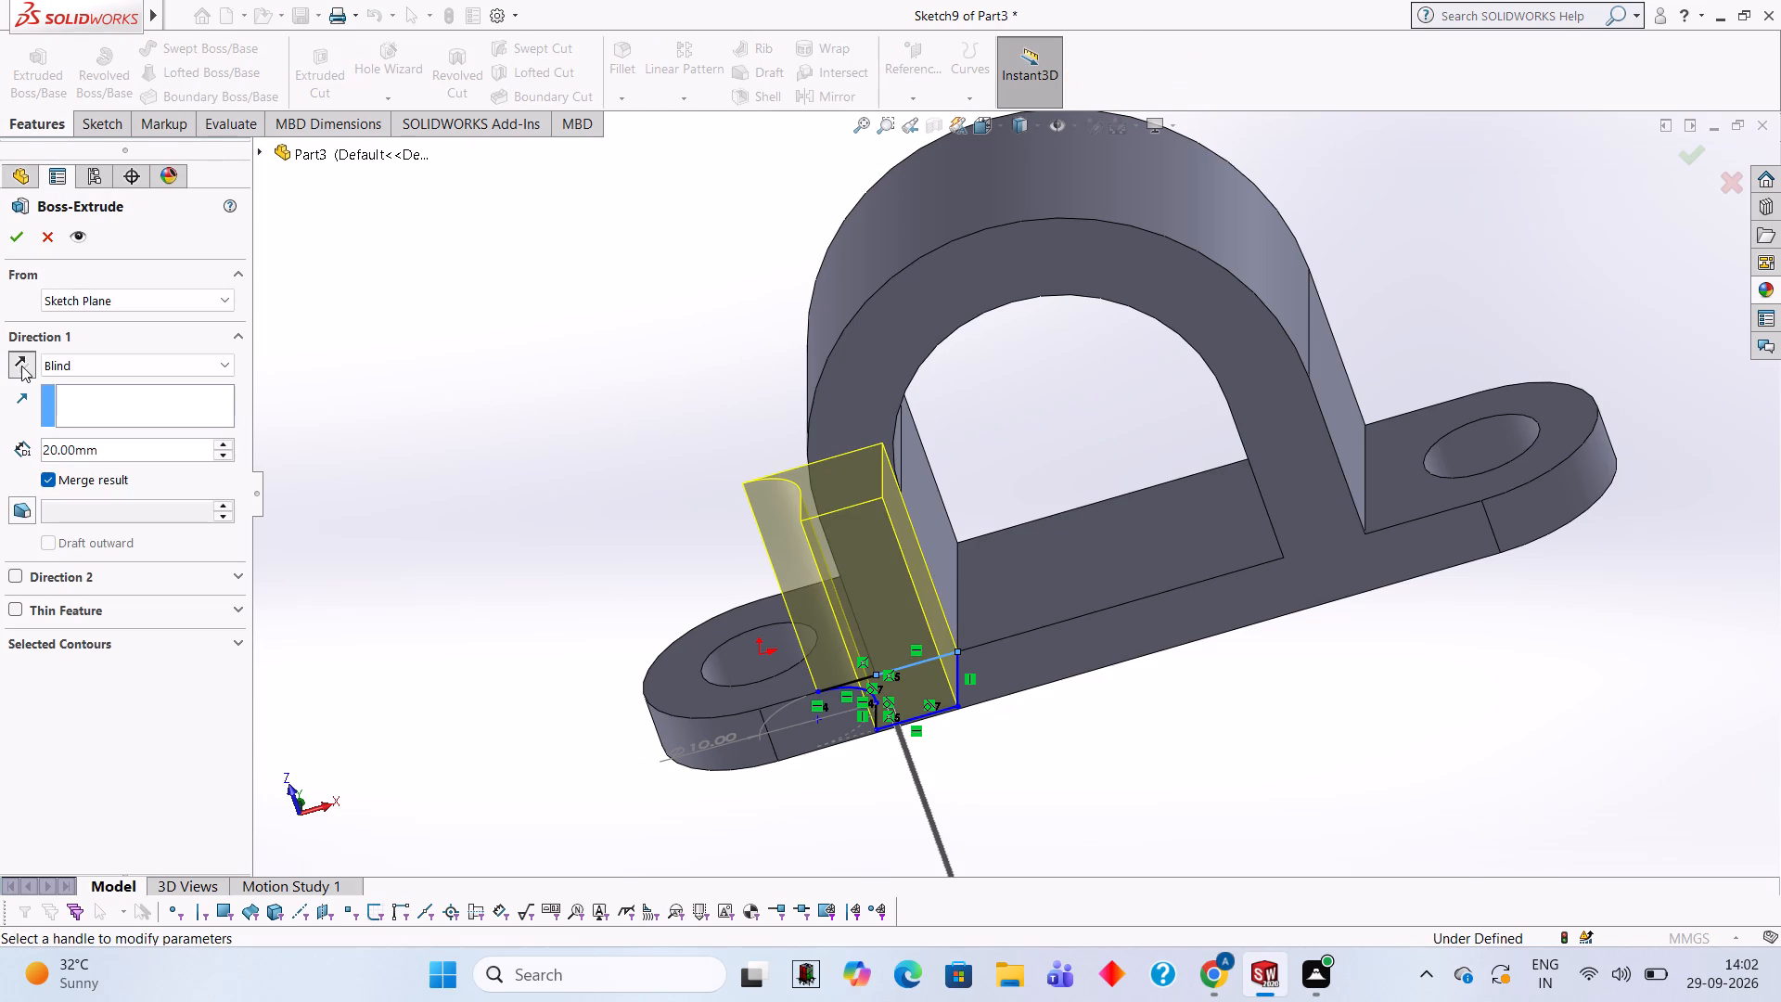
click(151, 461)
click(154, 454)
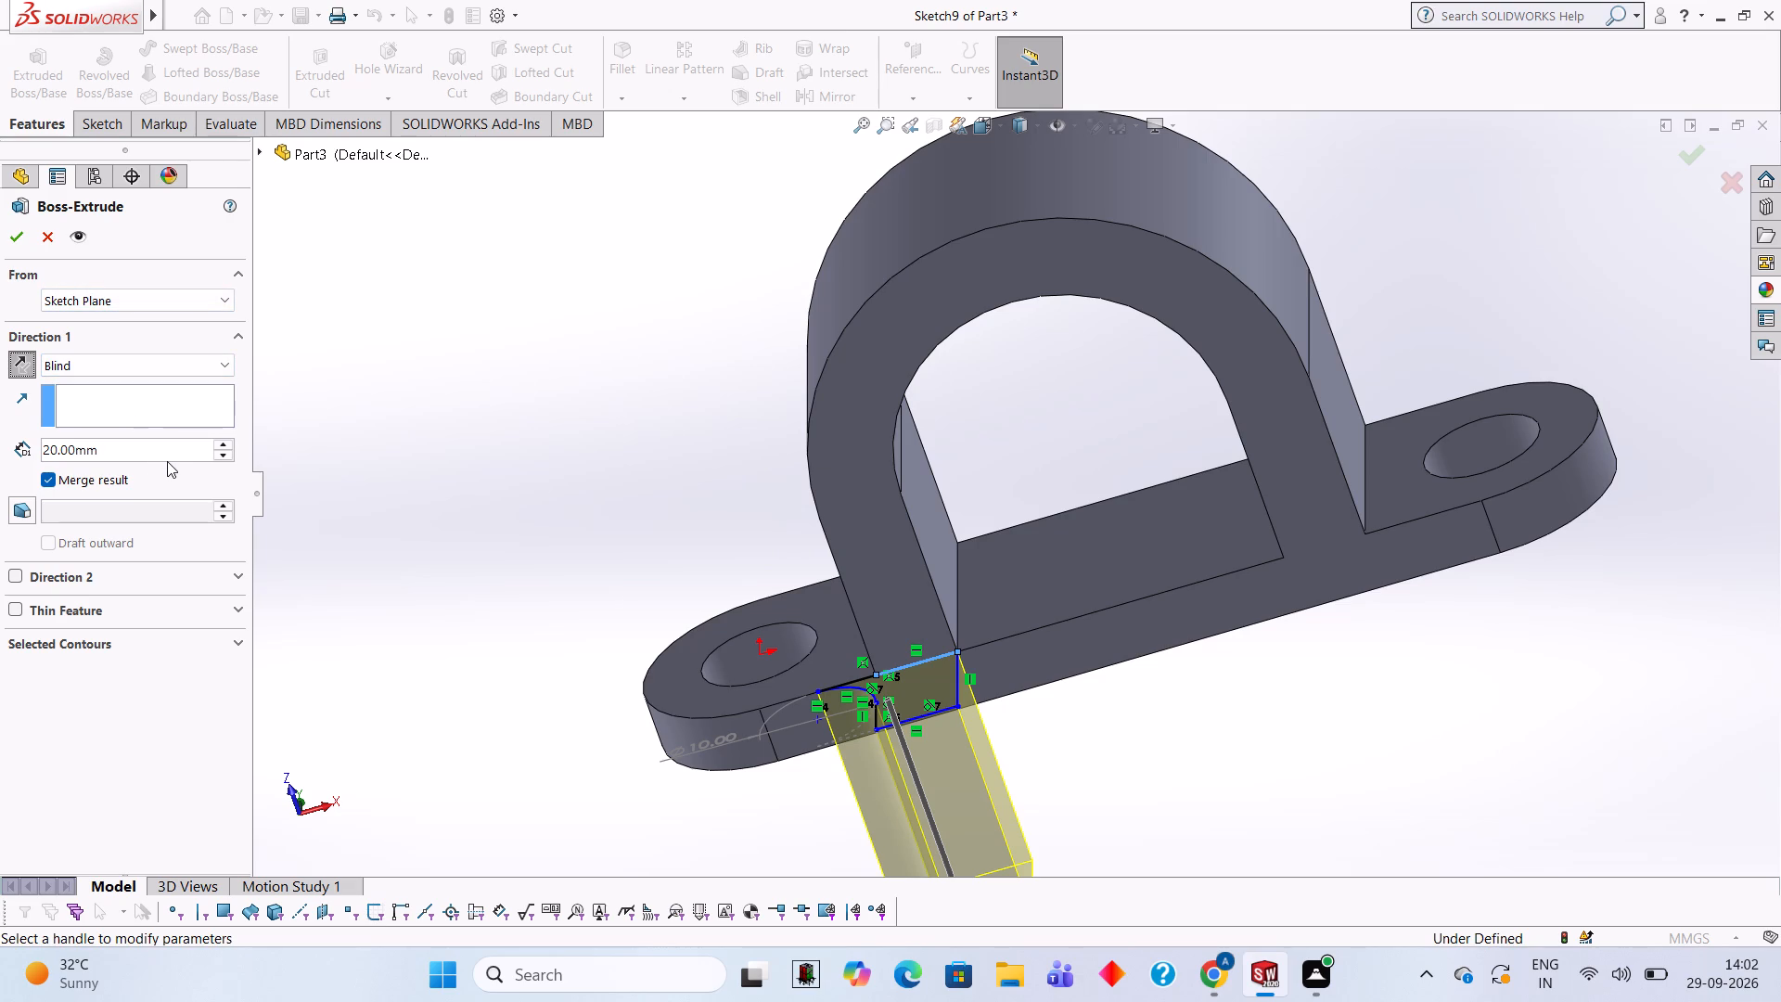
key(BackSpace)
key(BackSpace)
key(BackSpace)
key(BackSpace)
key(BackSpace)
key(BackSpace)
key(BackSpace)
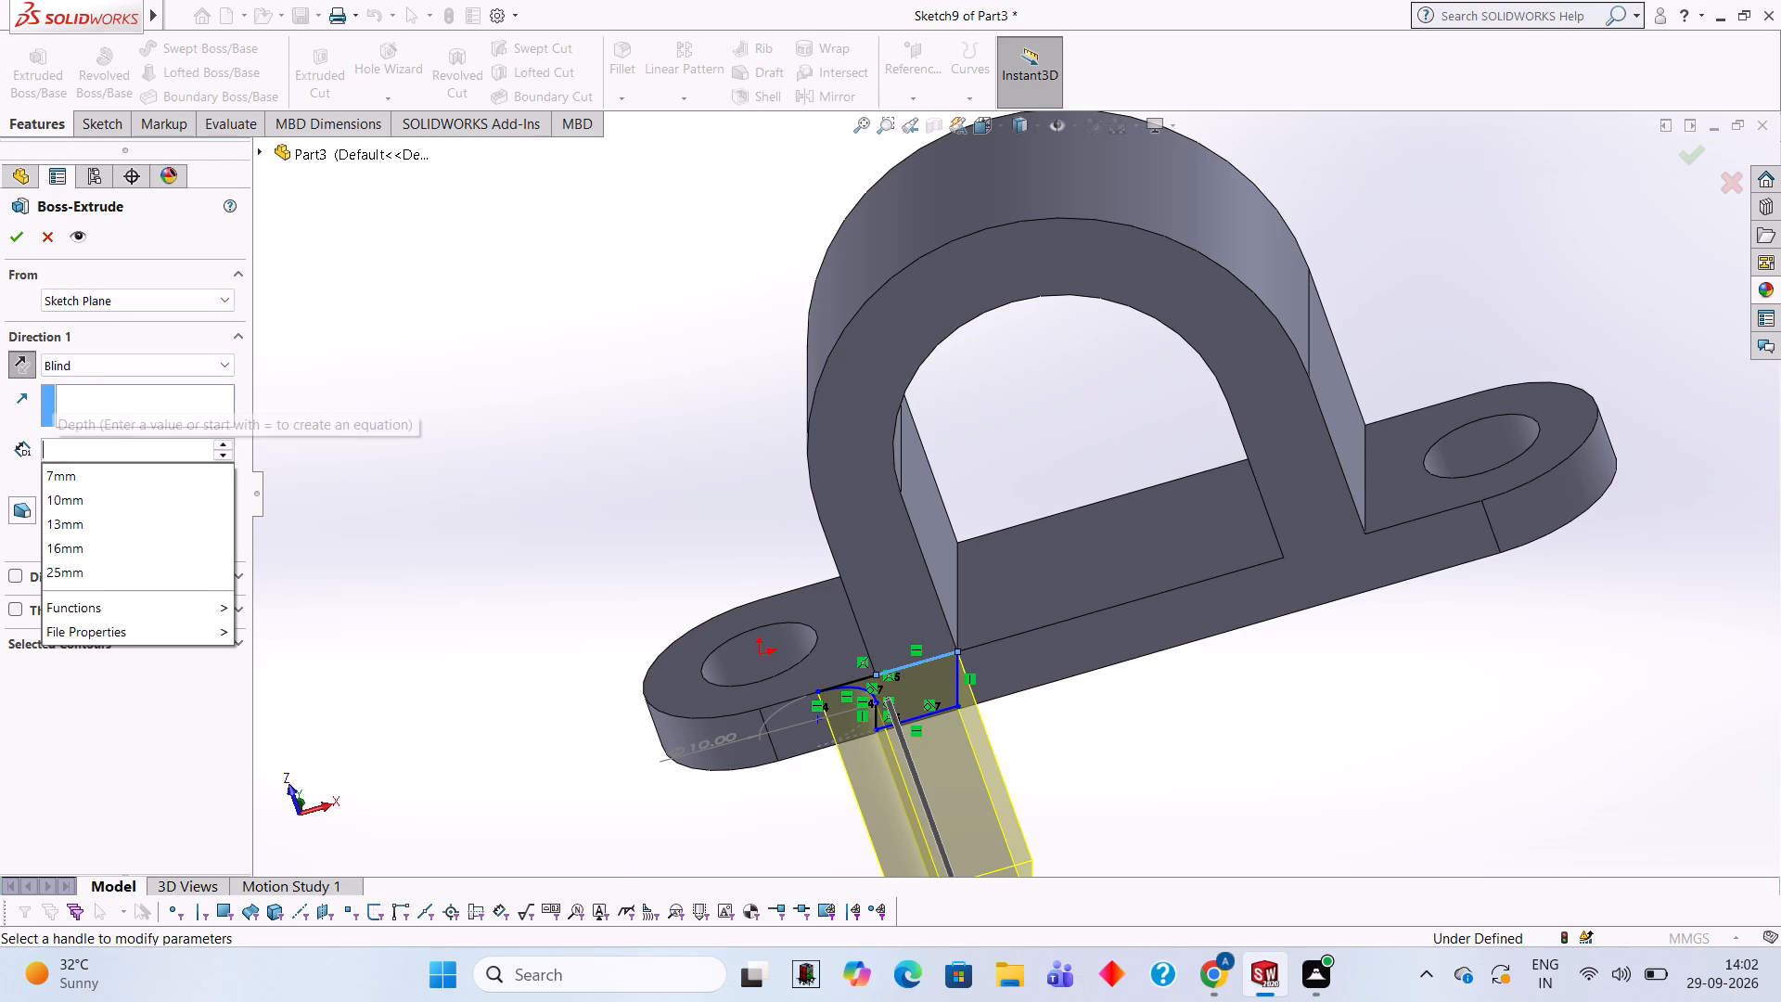
key(5)
key(Return)
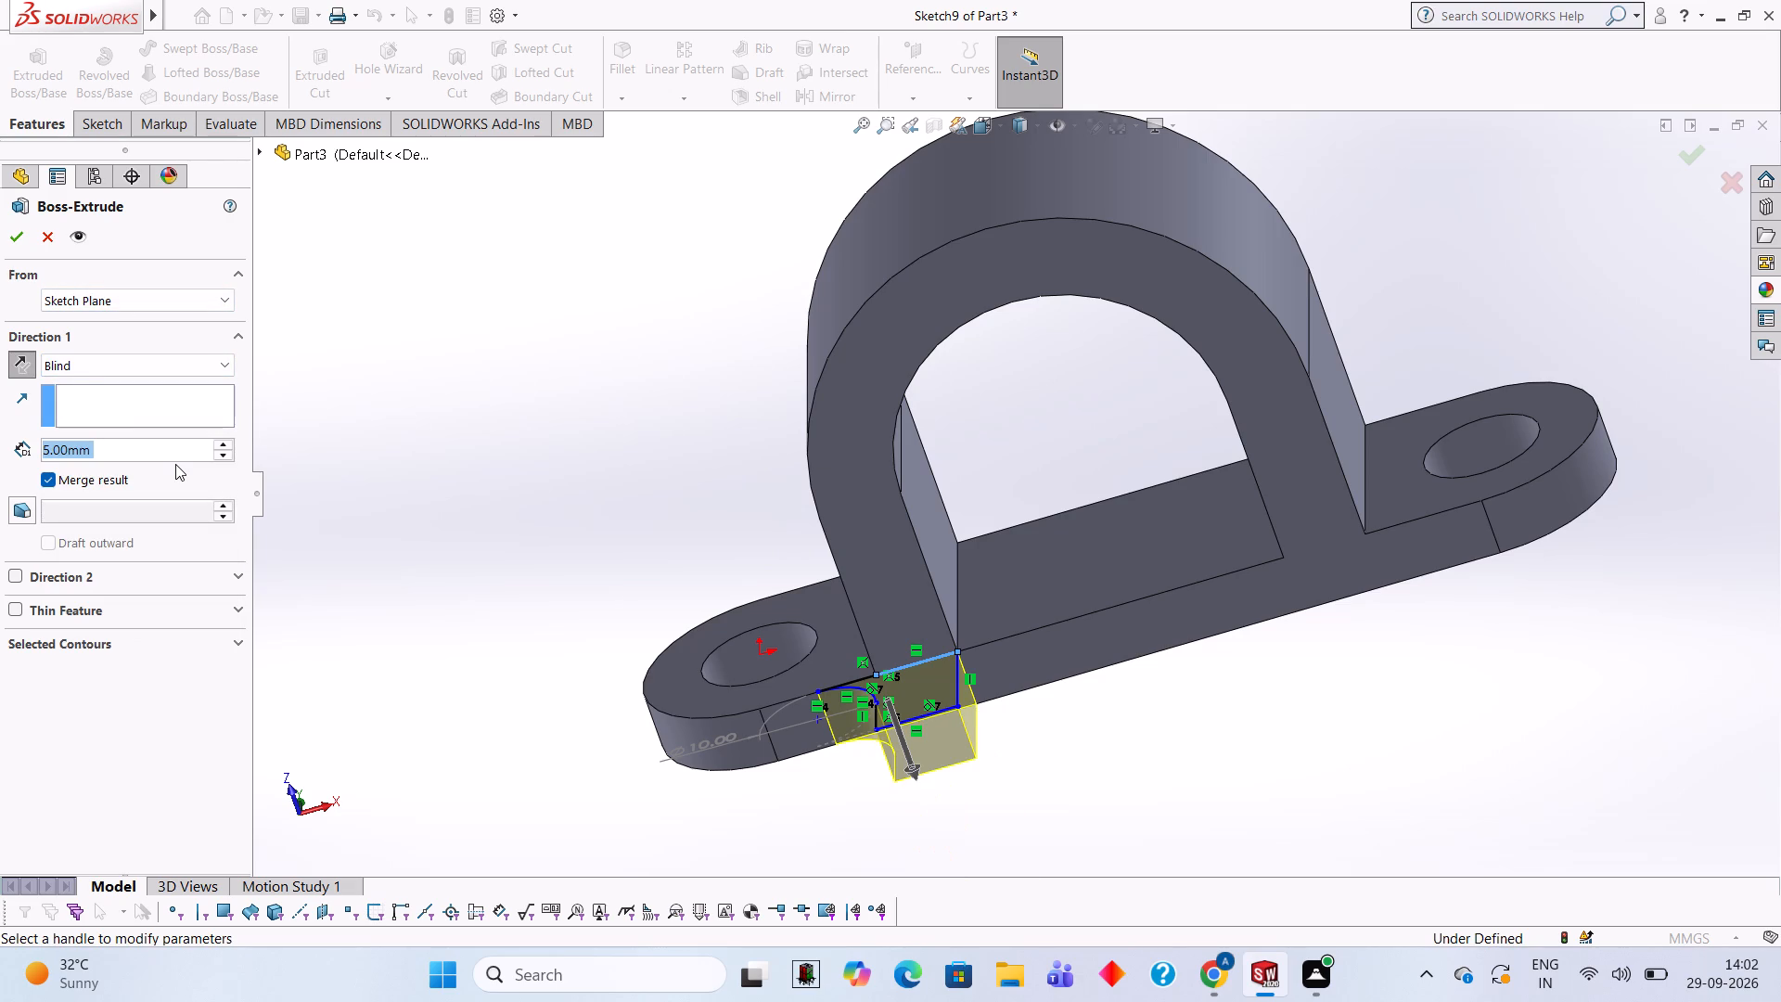
click(19, 236)
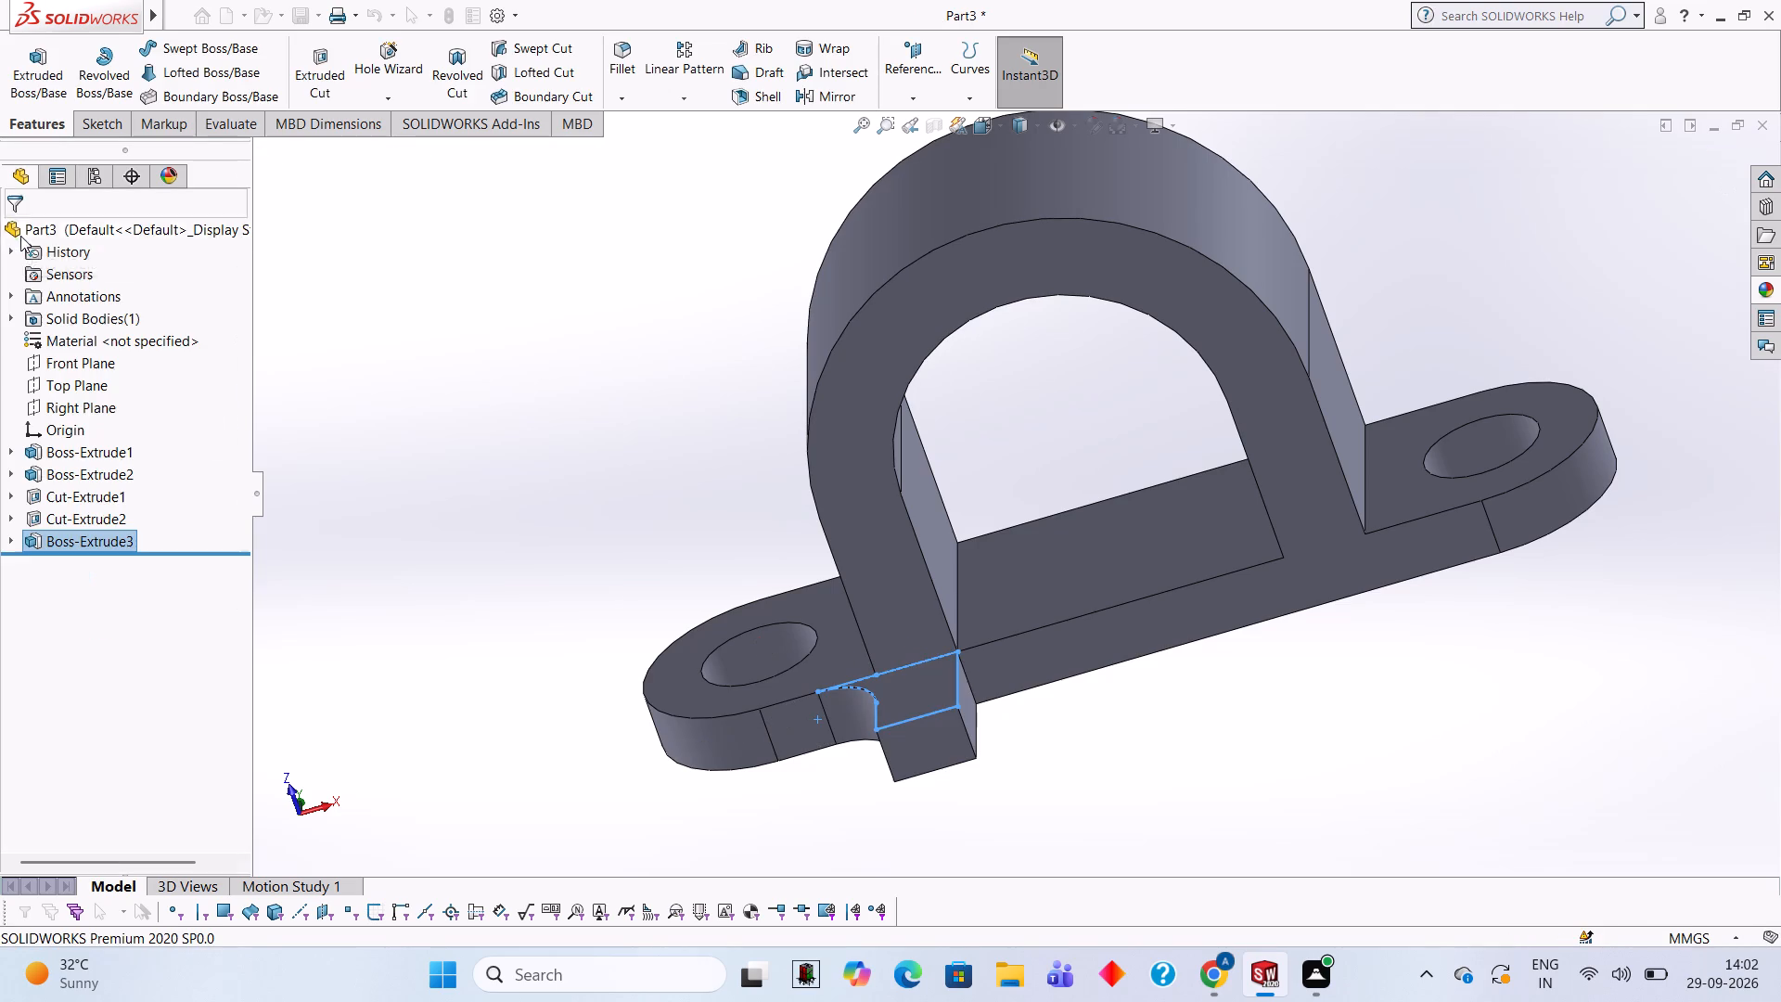
click(388, 515)
Sketch on the new tab's side face towards the bracket's middle: a closed 5 mm by 10 mm line rectangle above the tab, against the boss.
middle_drag(590, 459, 583, 494)
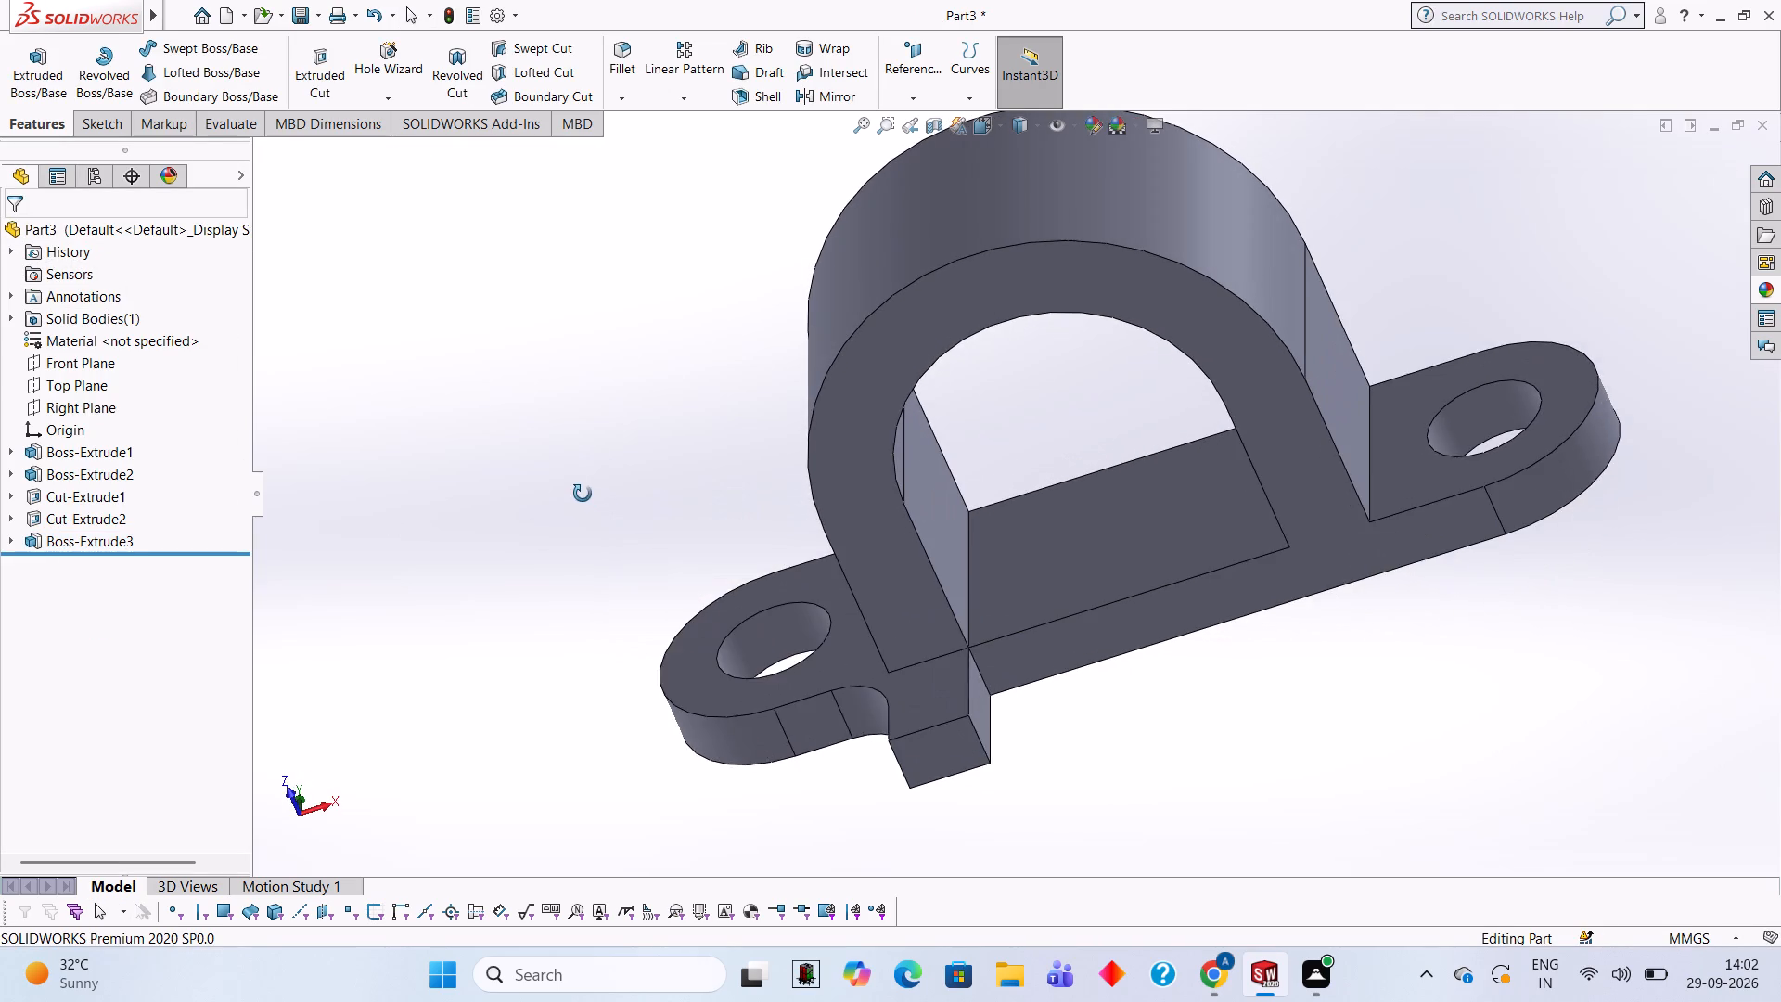
middle_drag(583, 494, 590, 494)
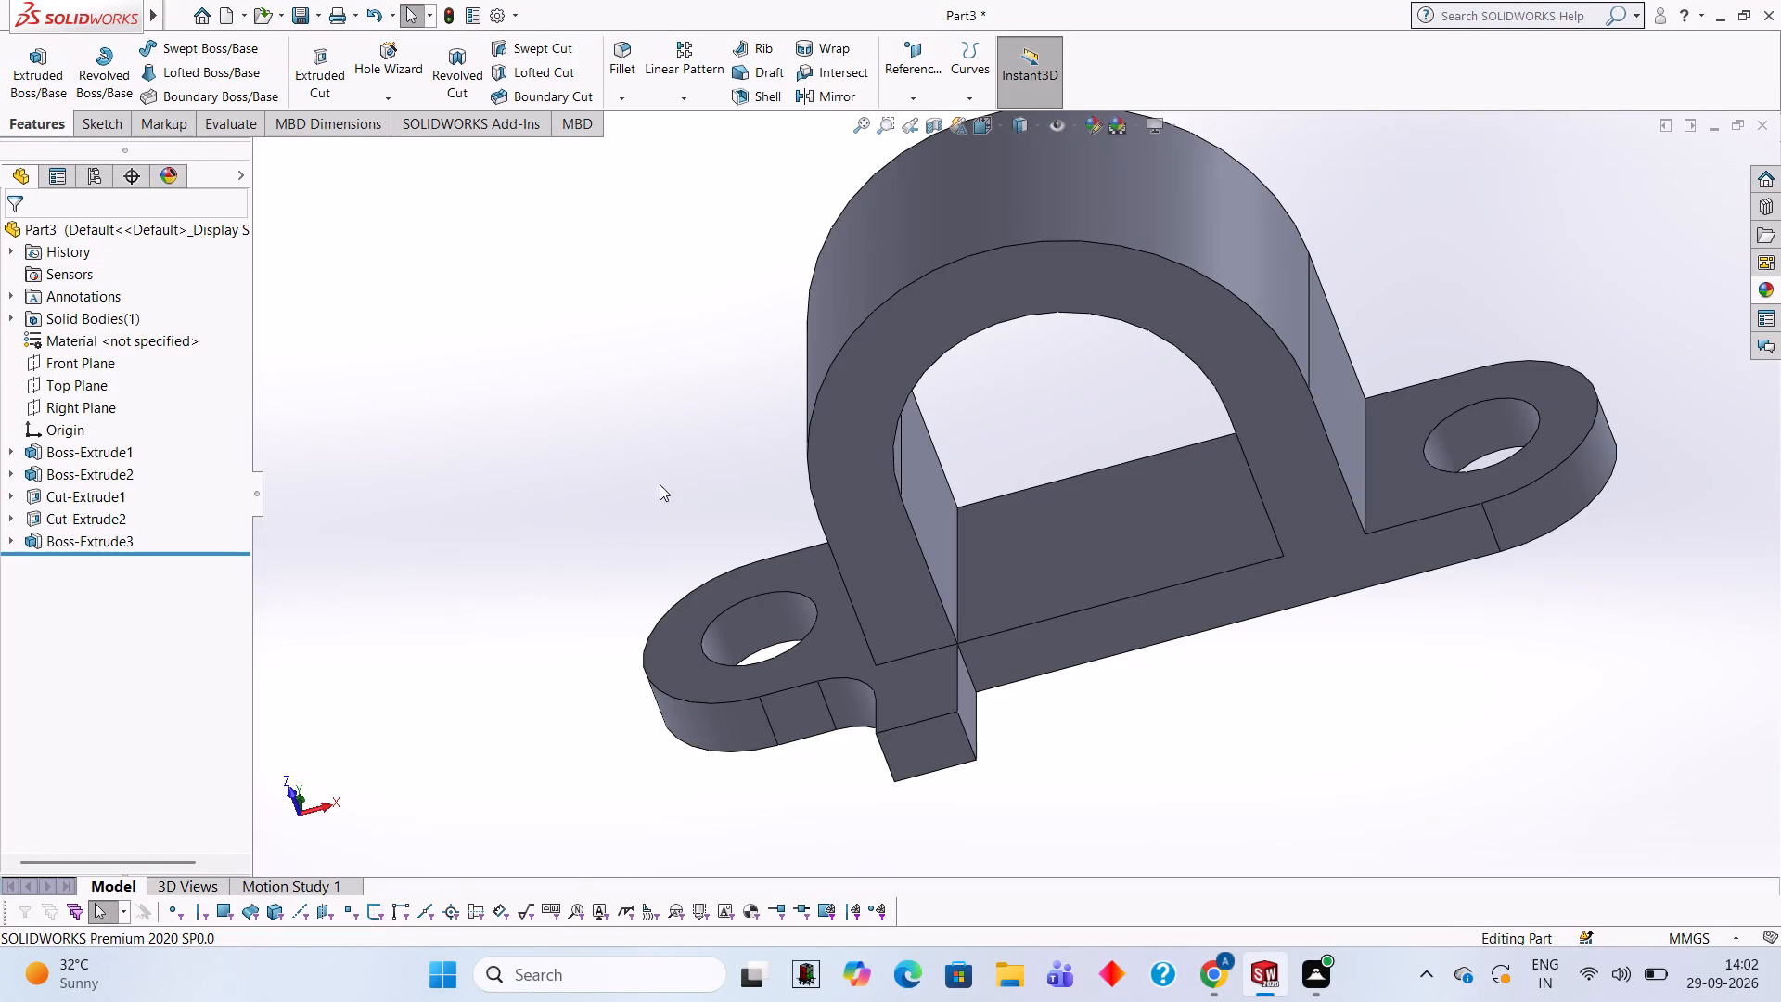
middle_drag(649, 748, 826, 659)
scroll(801, 655, up, 2)
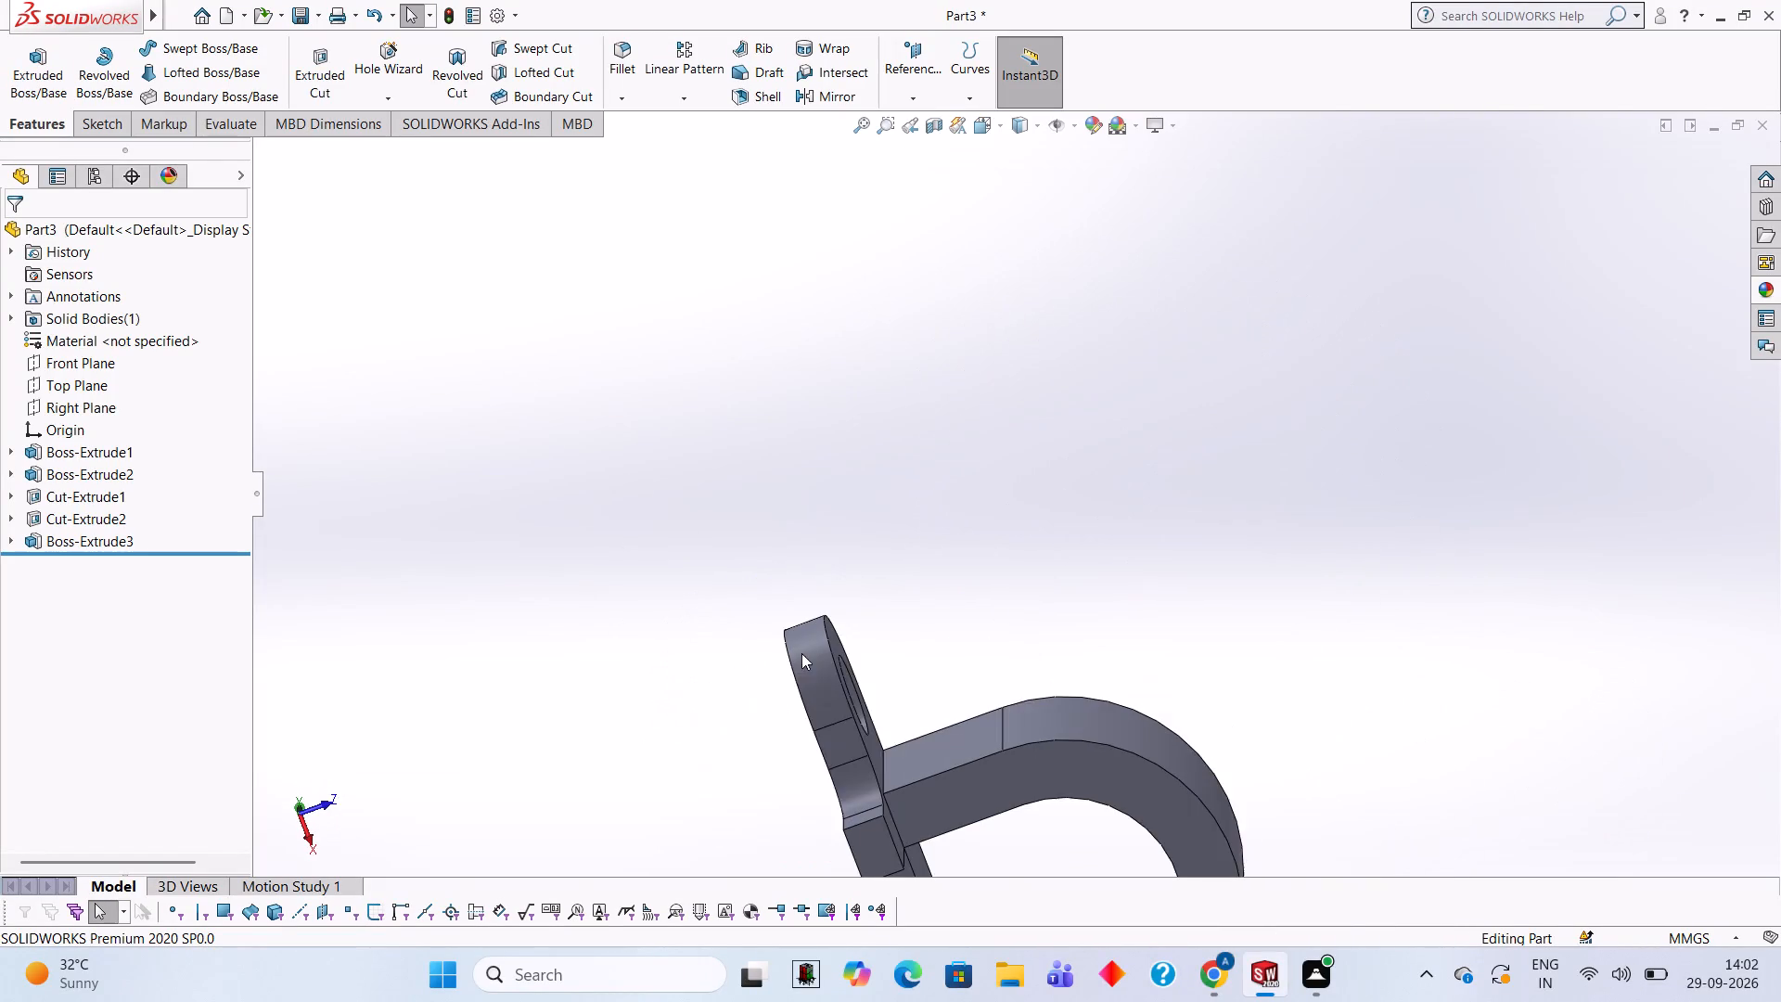
scroll(1103, 747, up, 2)
middle_drag(1076, 570, 792, 676)
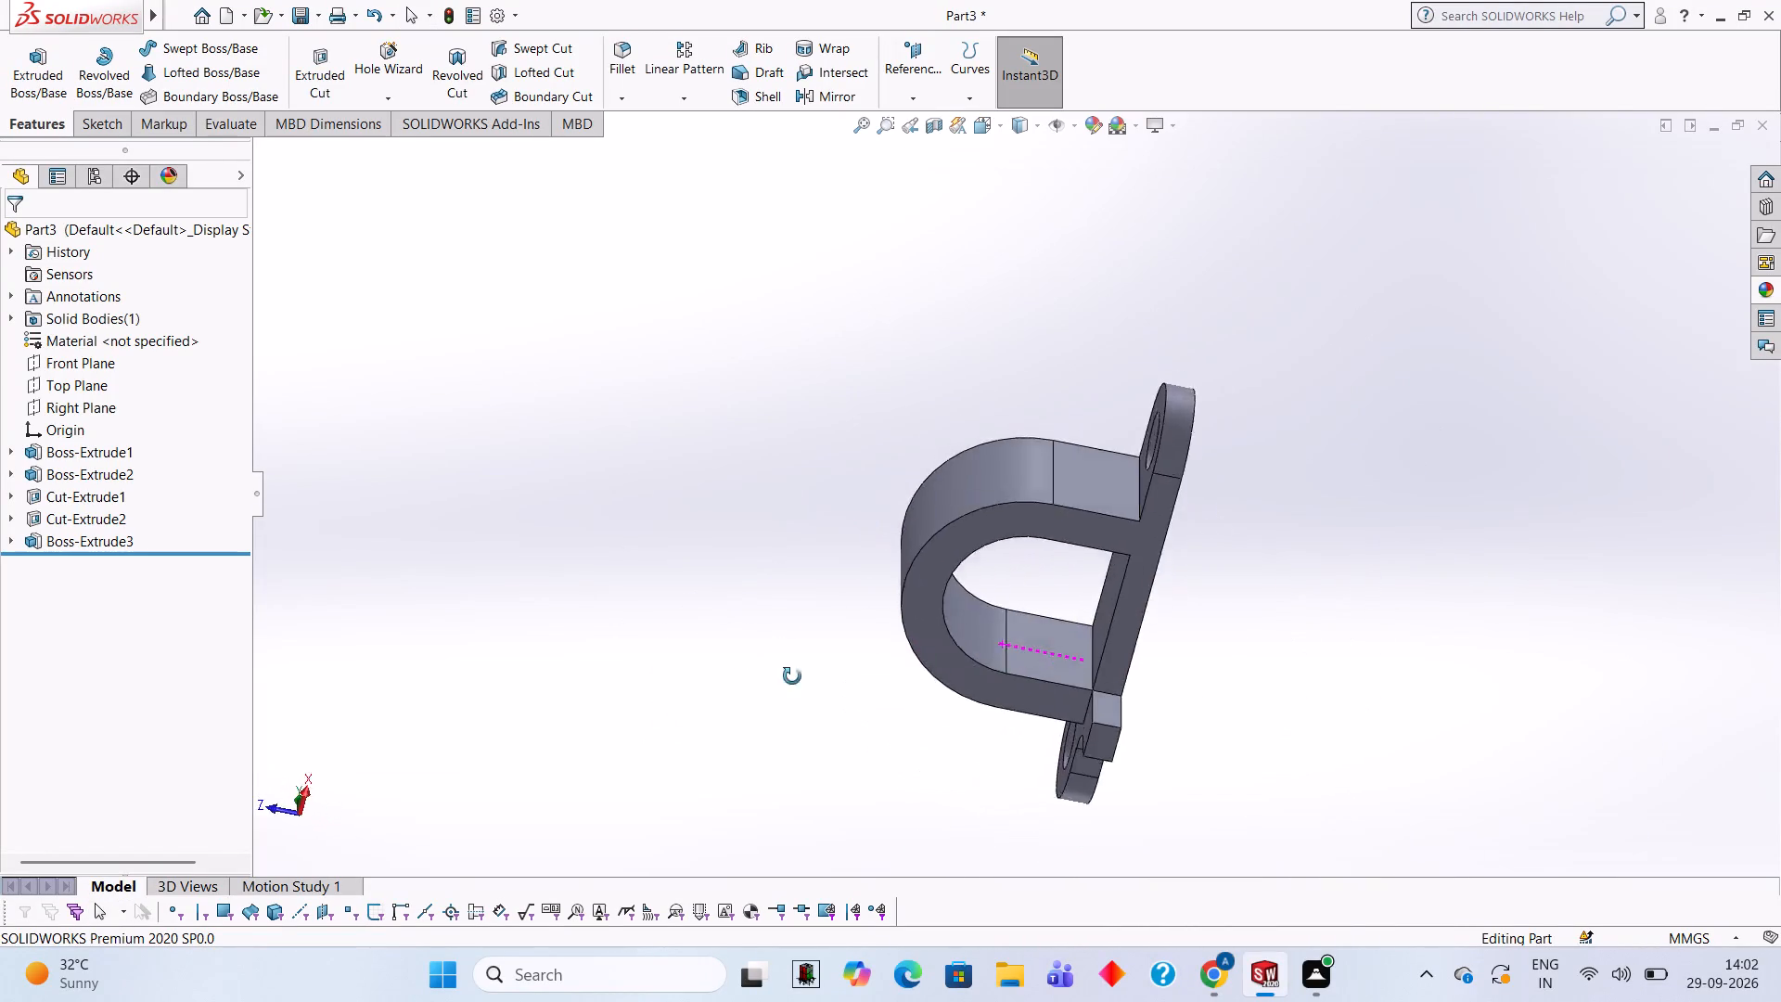
middle_drag(792, 676, 771, 729)
middle_drag(765, 652, 753, 731)
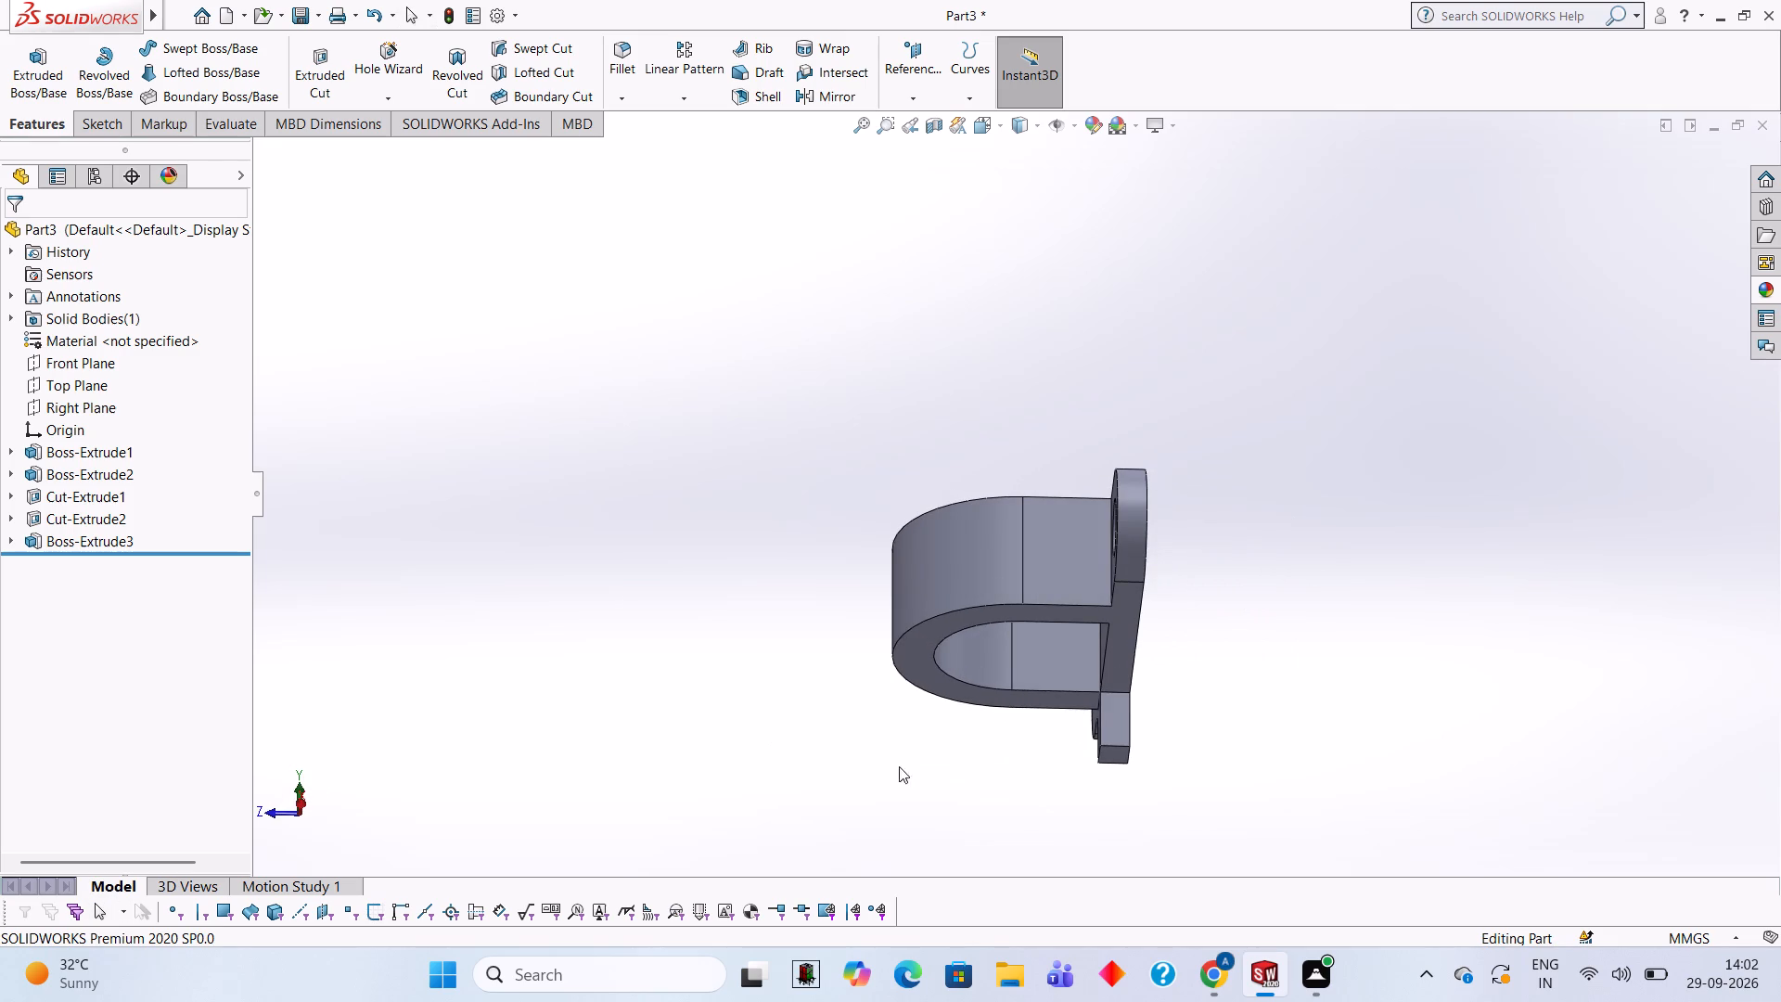
click(1113, 715)
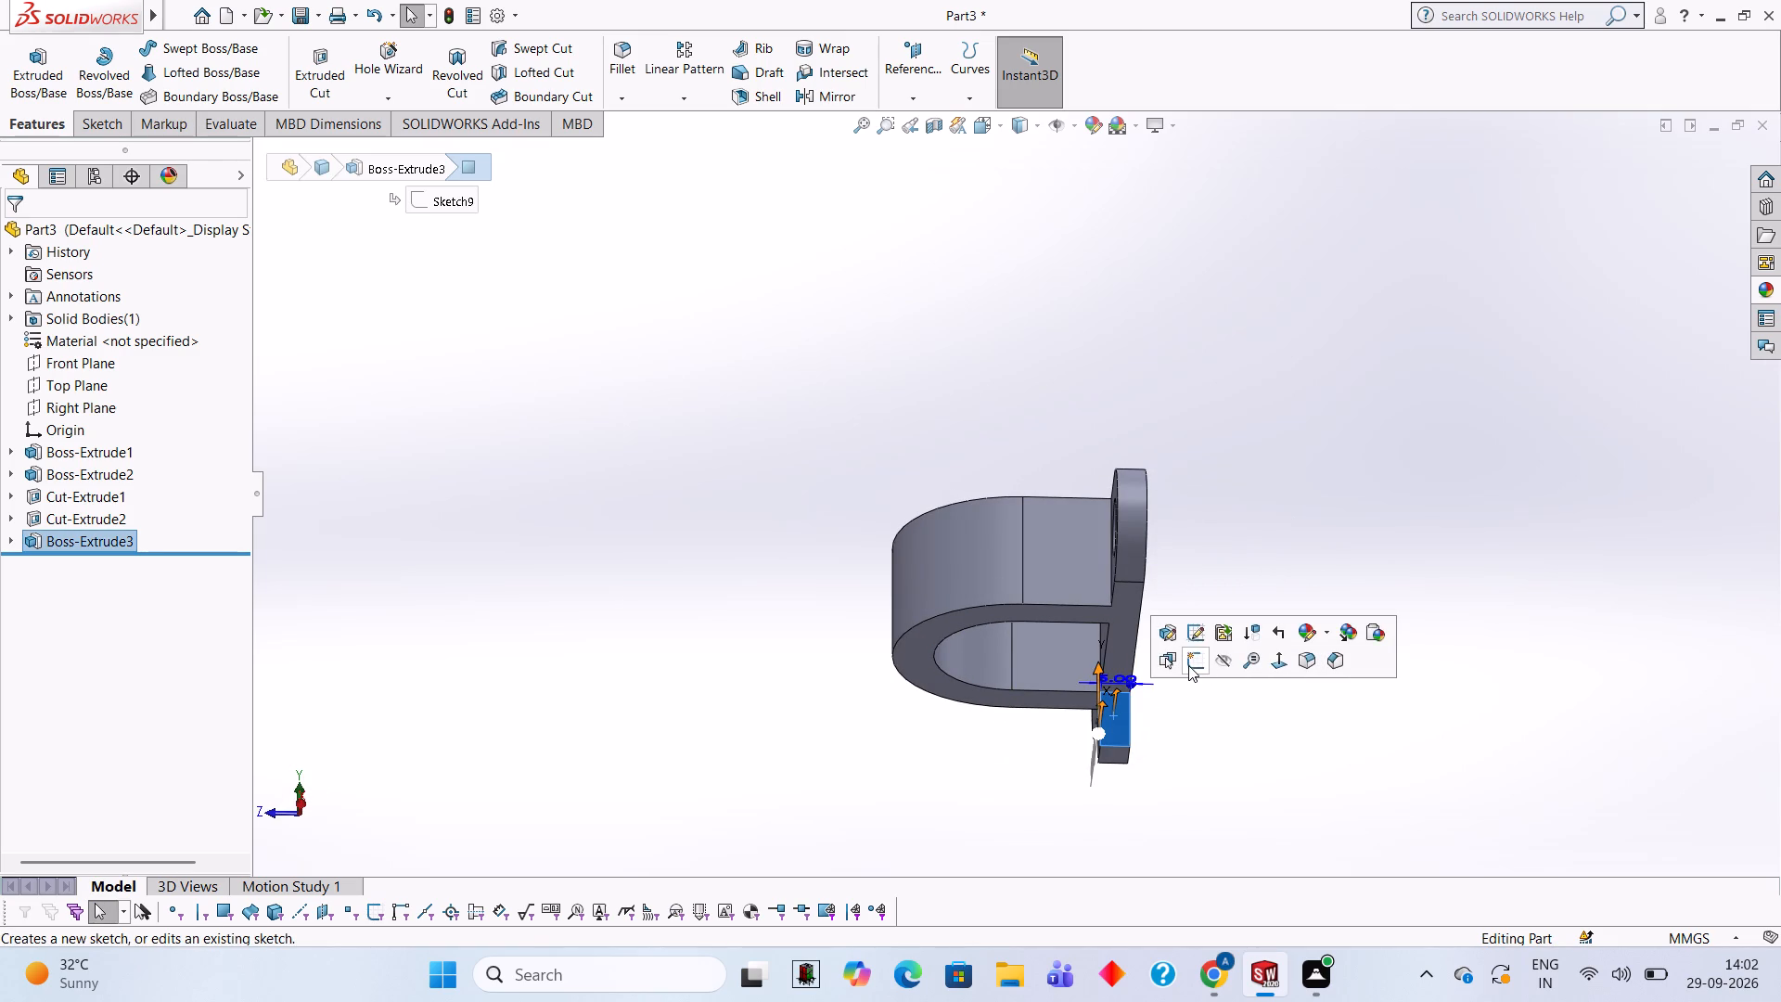
click(1187, 665)
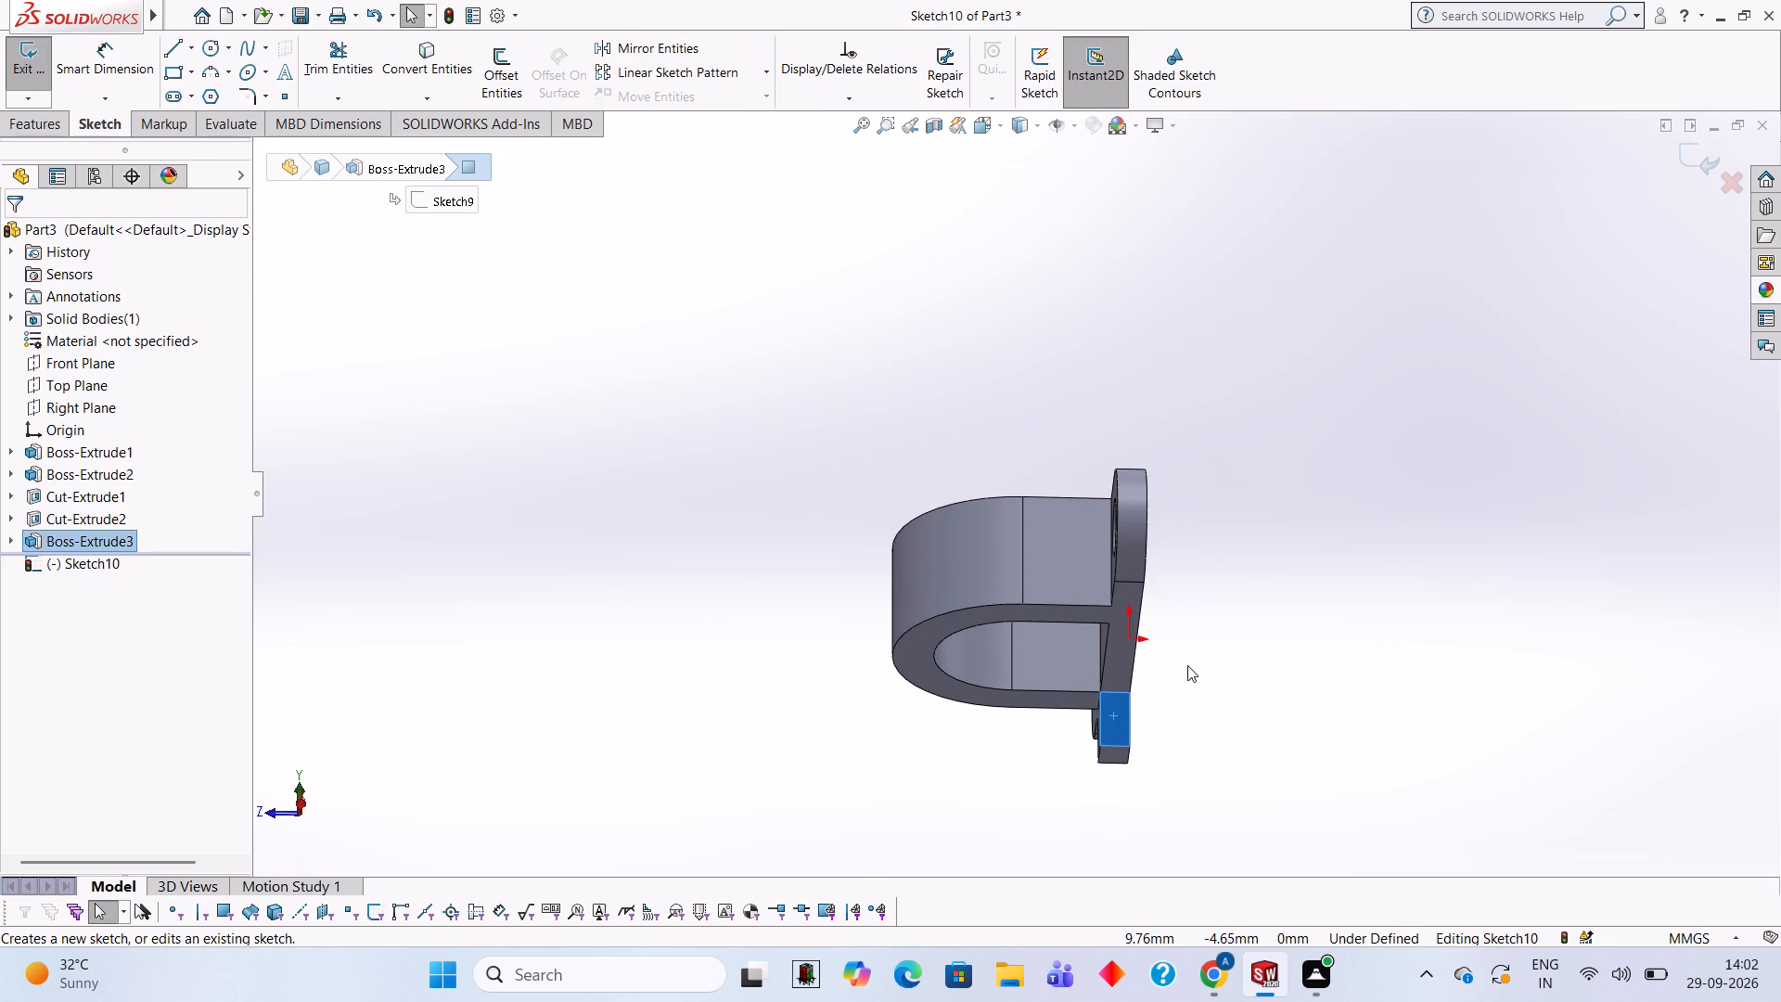
key(ctrl+8)
scroll(1544, 705, up, 1)
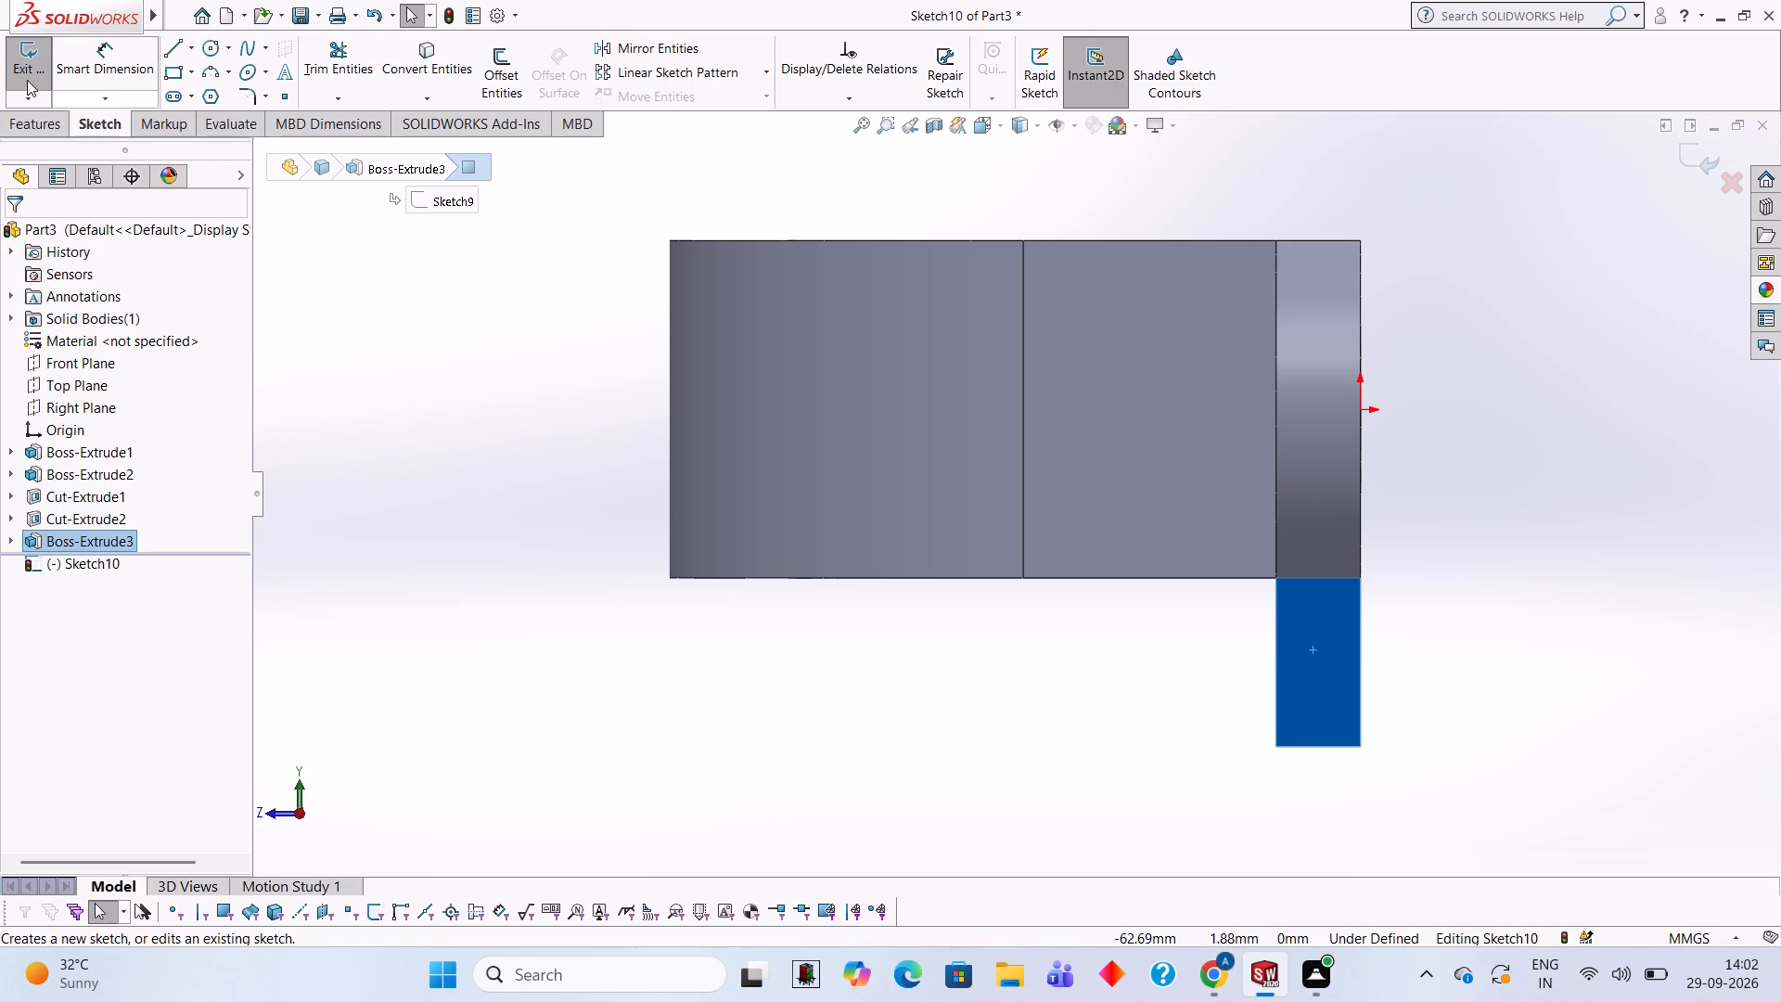
click(173, 41)
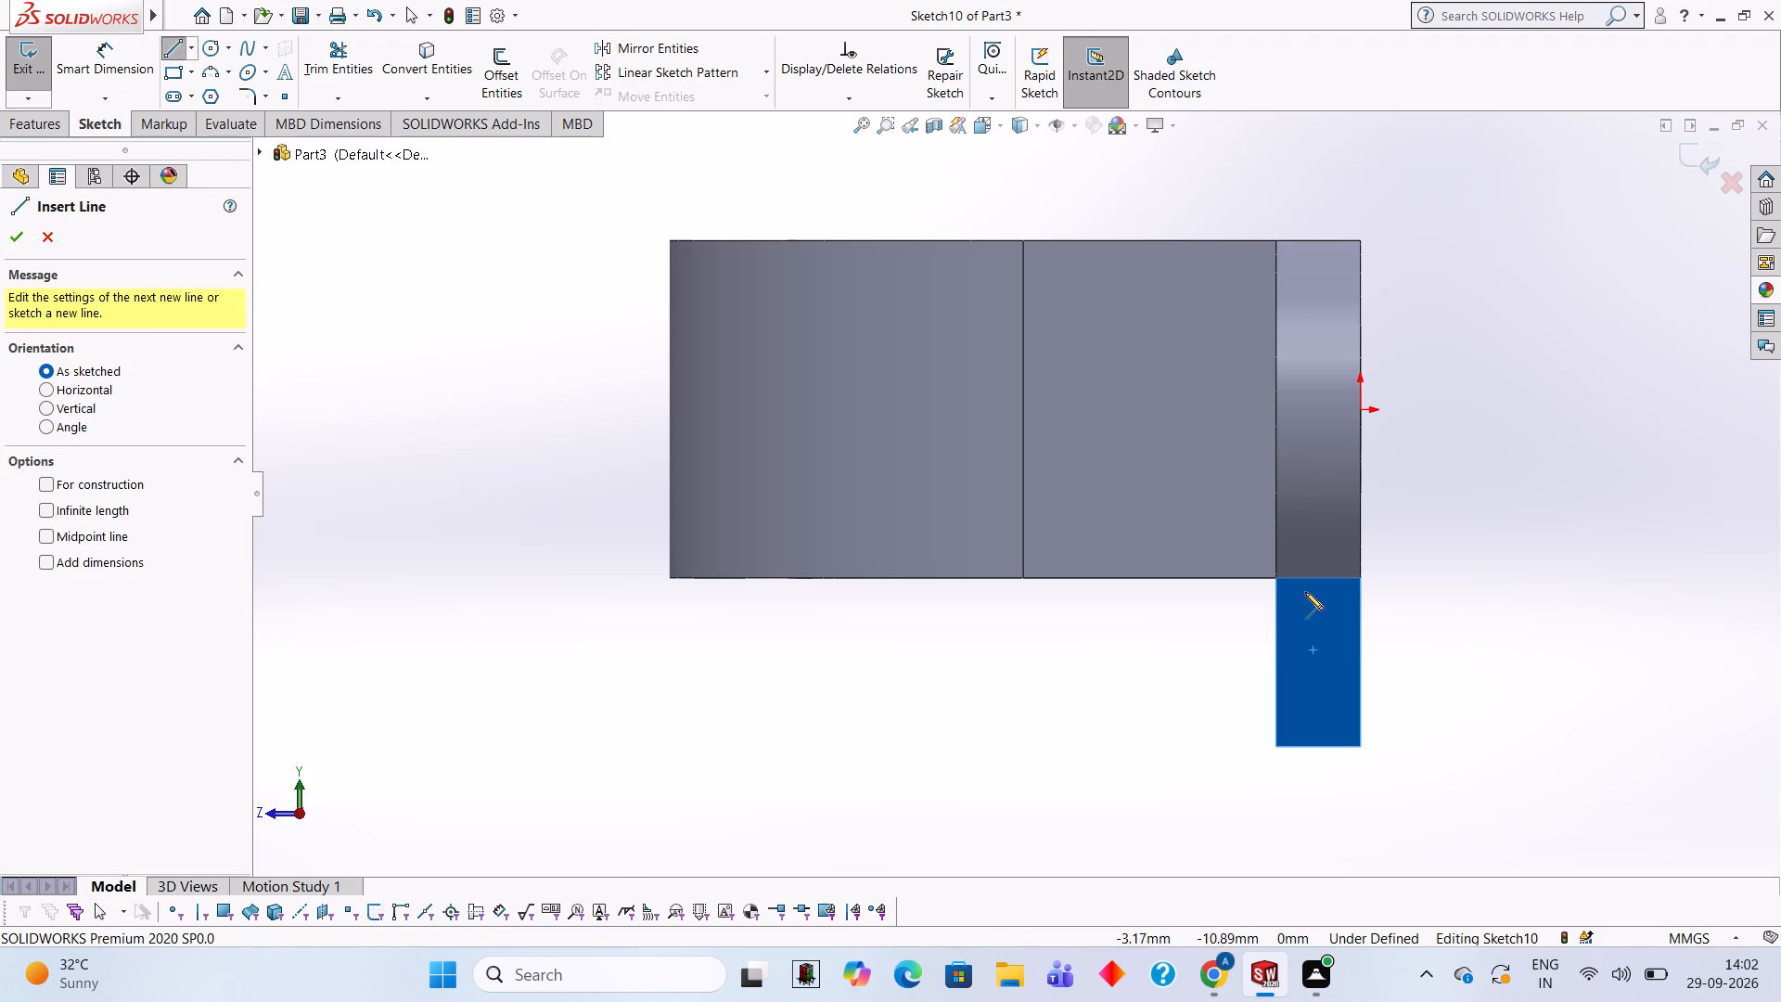
click(1276, 747)
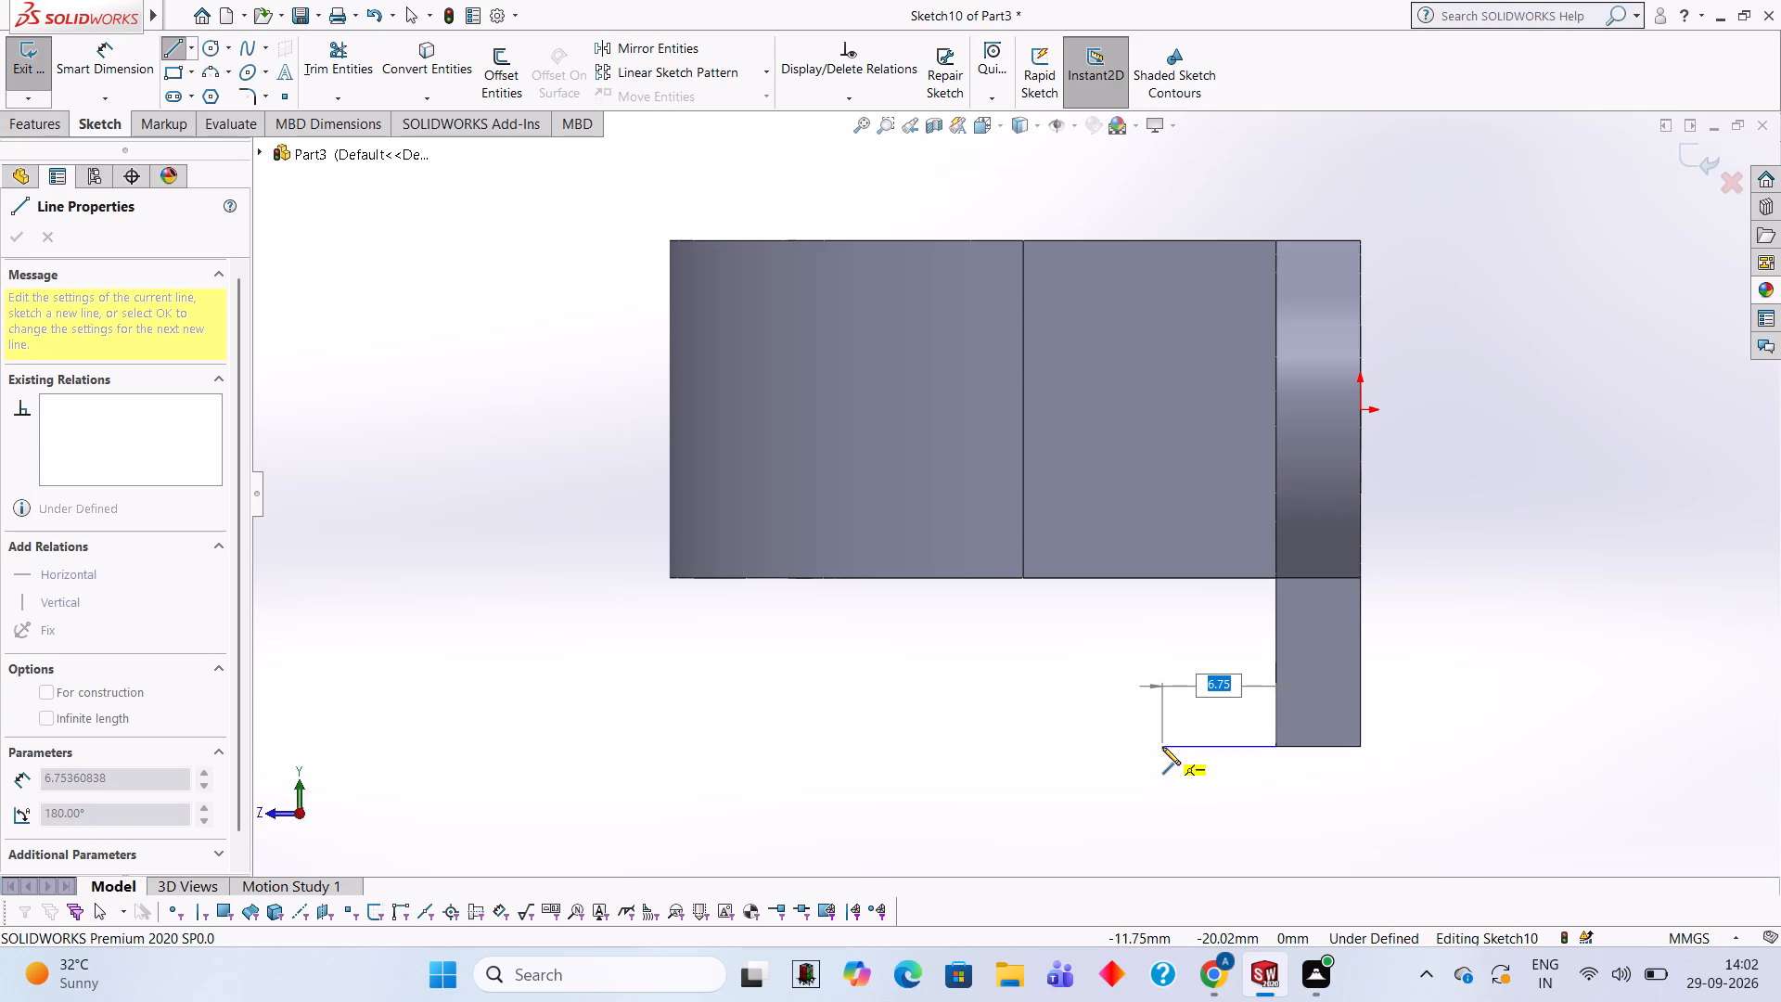
key(5)
key(Return)
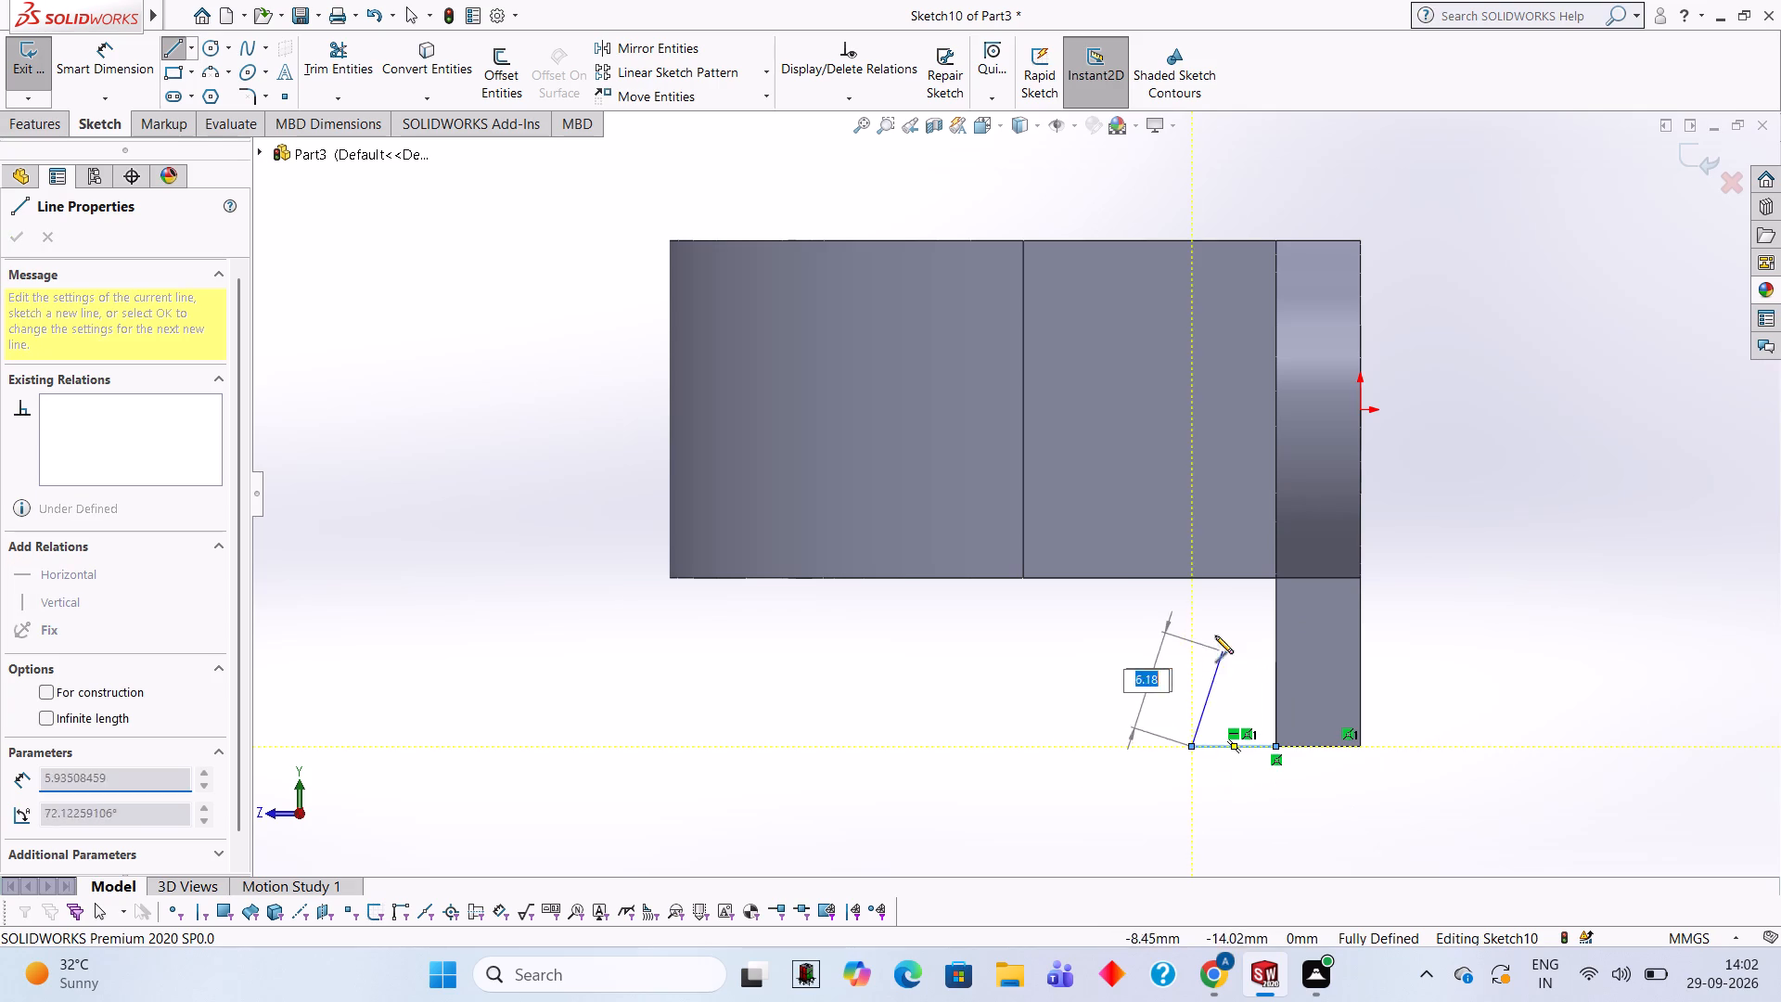
click(1189, 578)
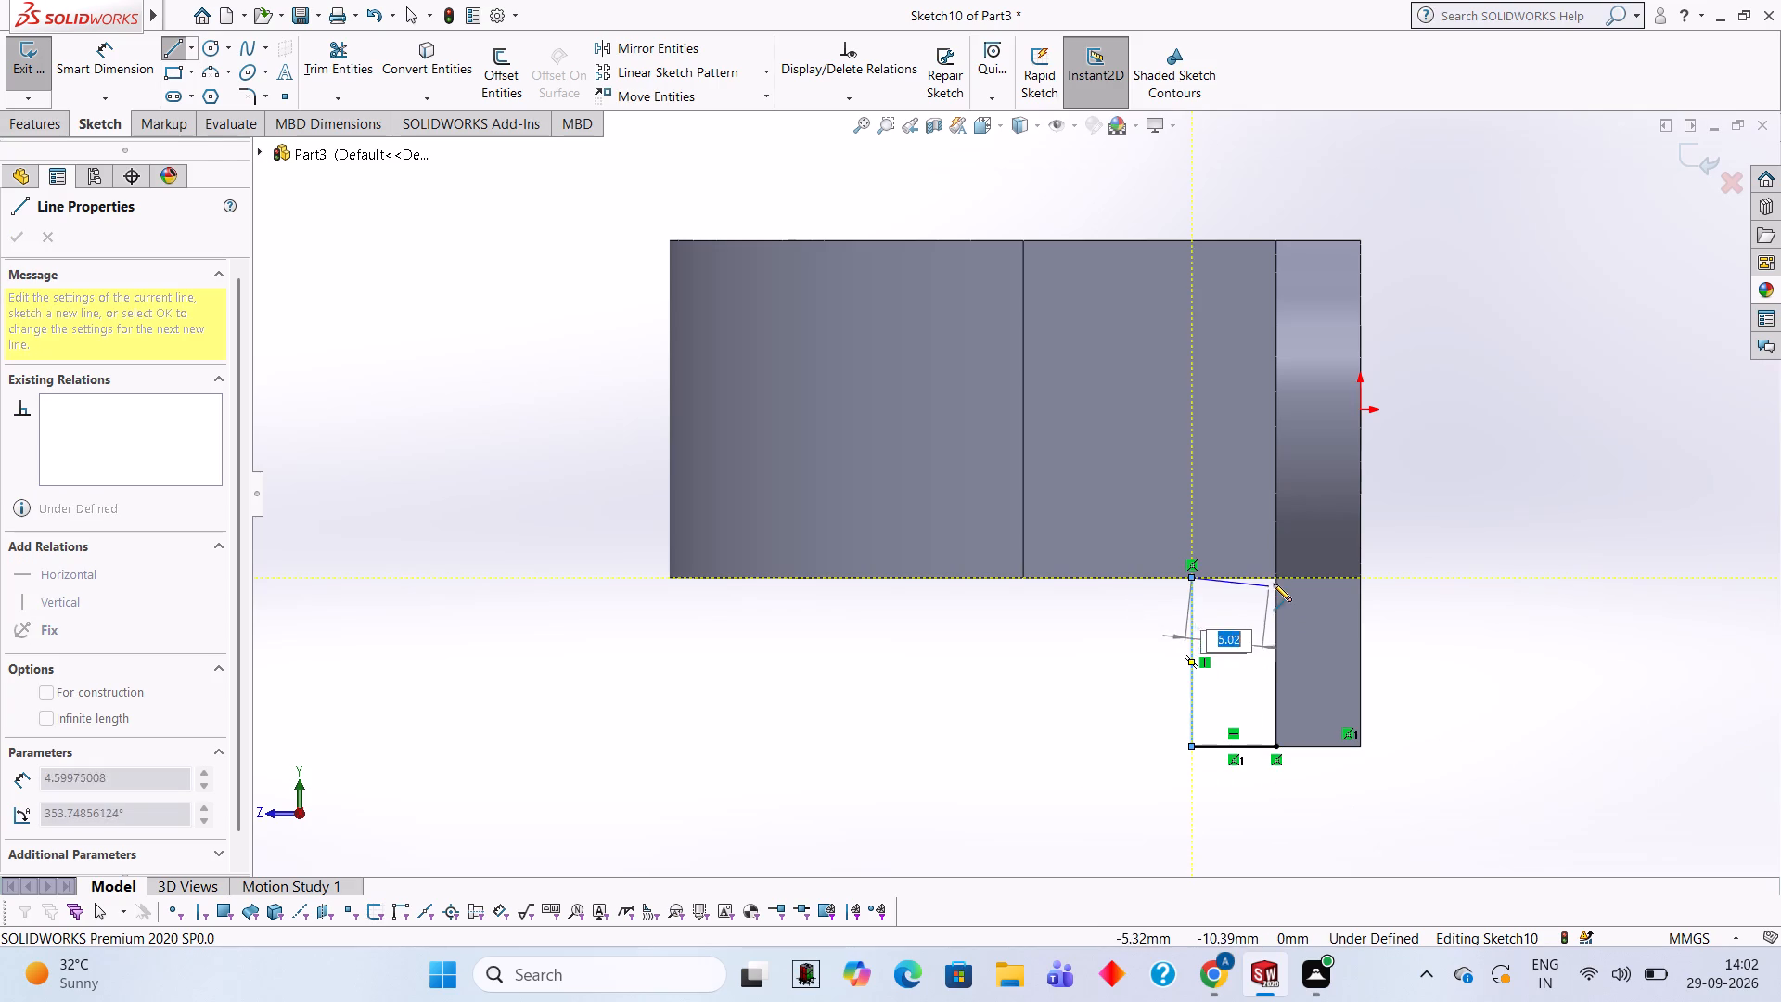
click(1275, 579)
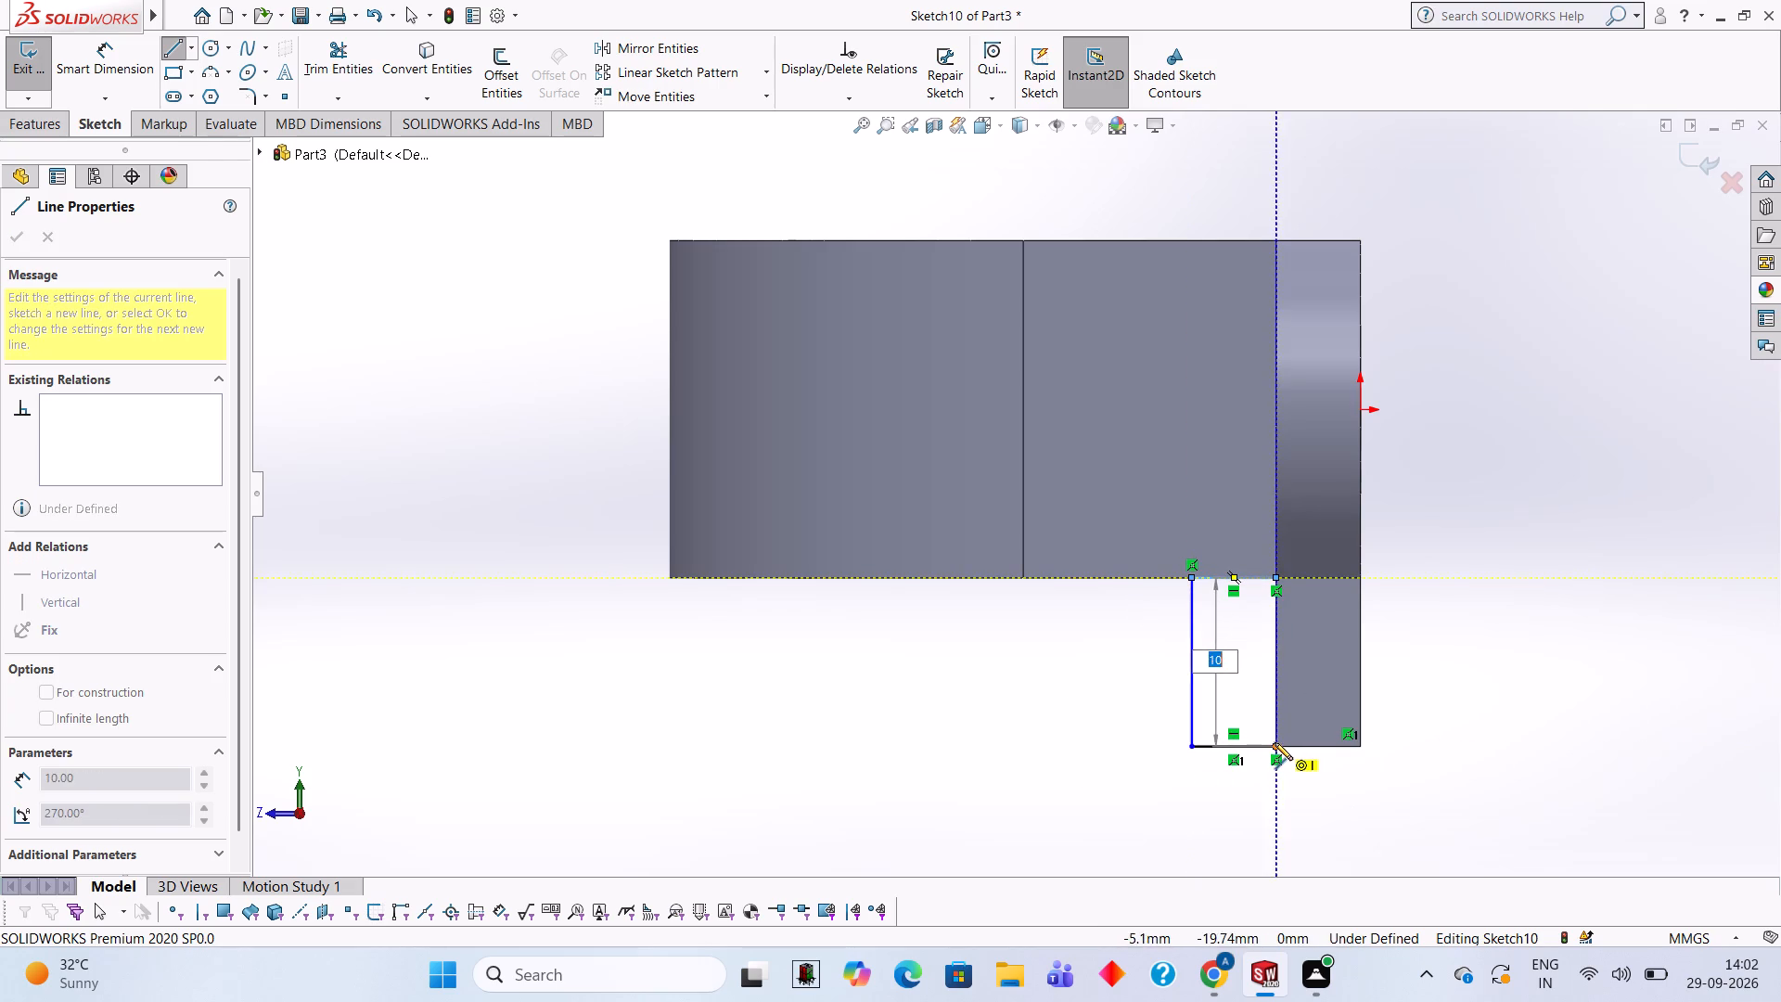
click(1275, 742)
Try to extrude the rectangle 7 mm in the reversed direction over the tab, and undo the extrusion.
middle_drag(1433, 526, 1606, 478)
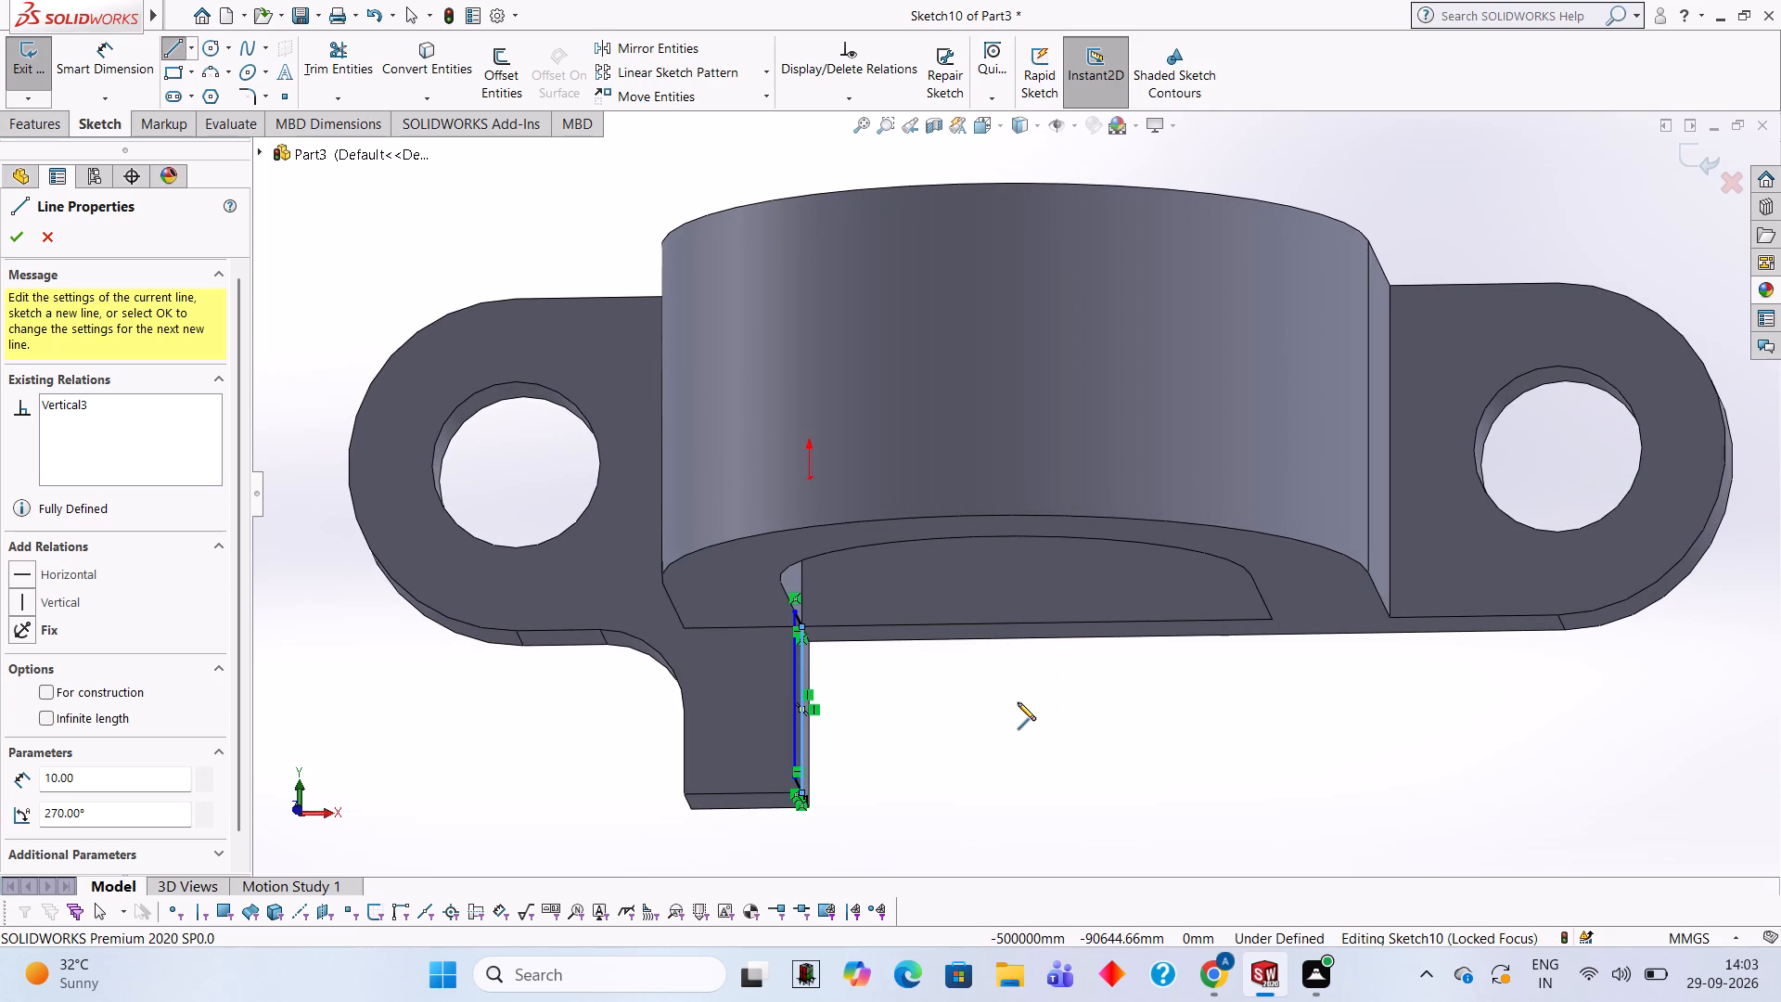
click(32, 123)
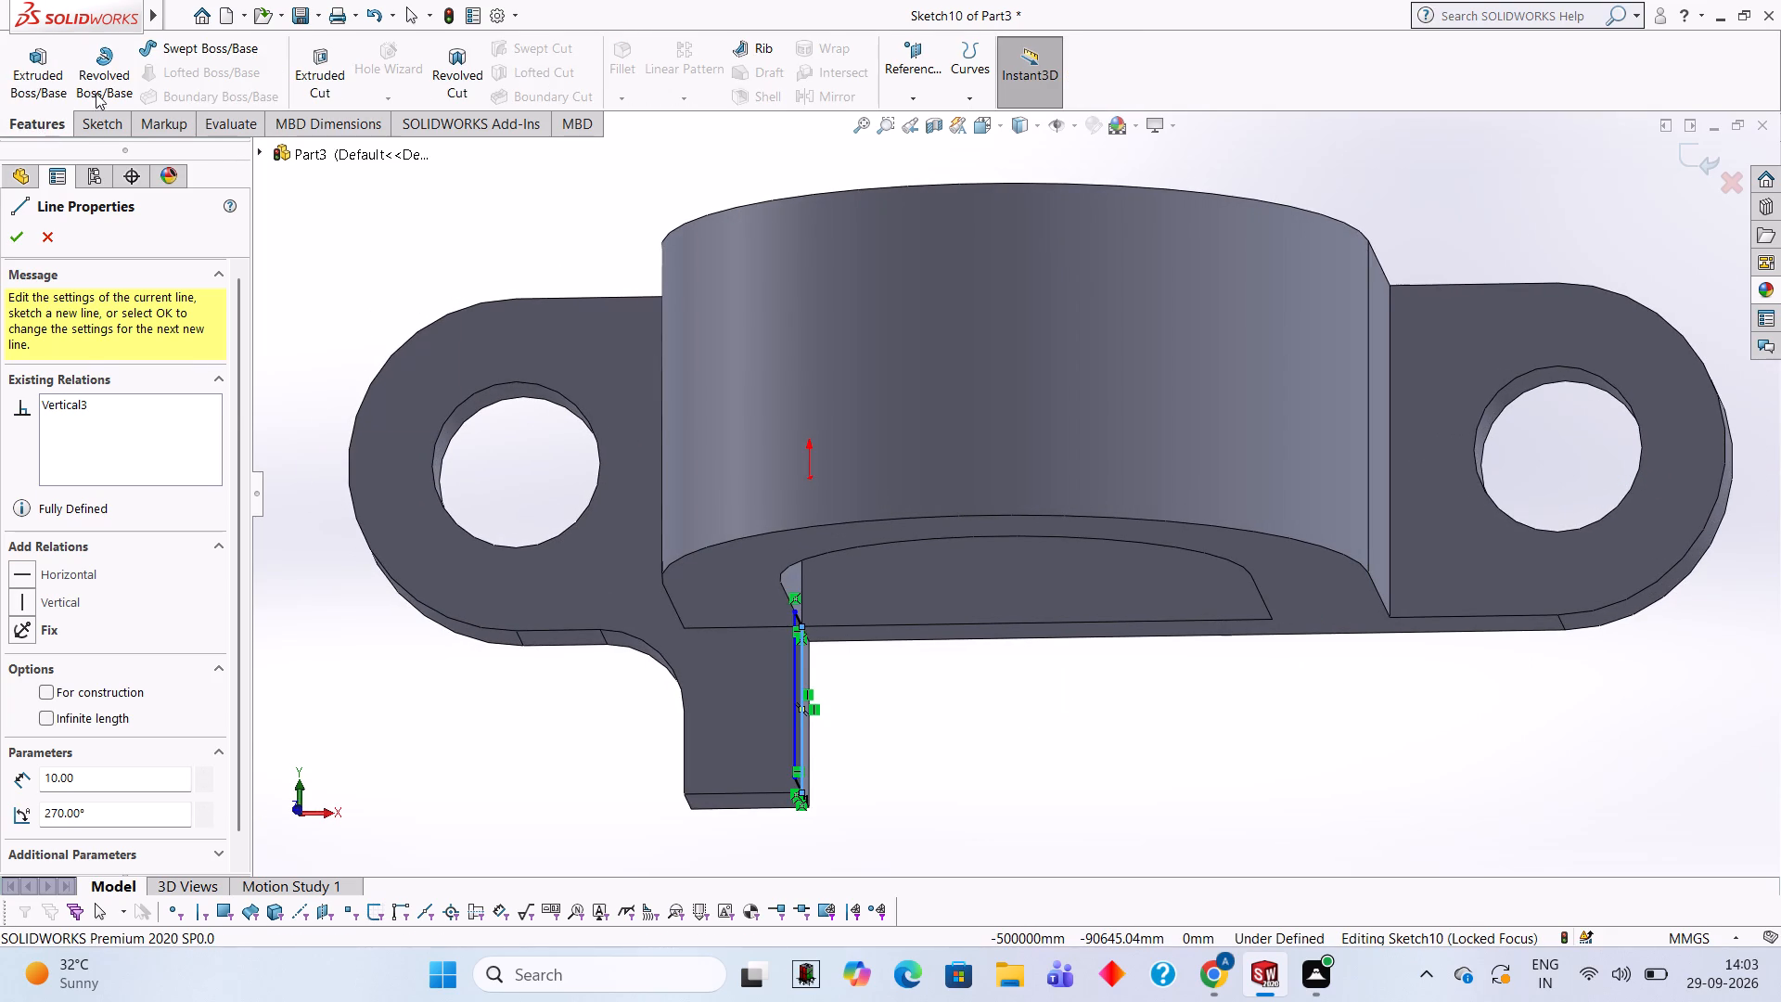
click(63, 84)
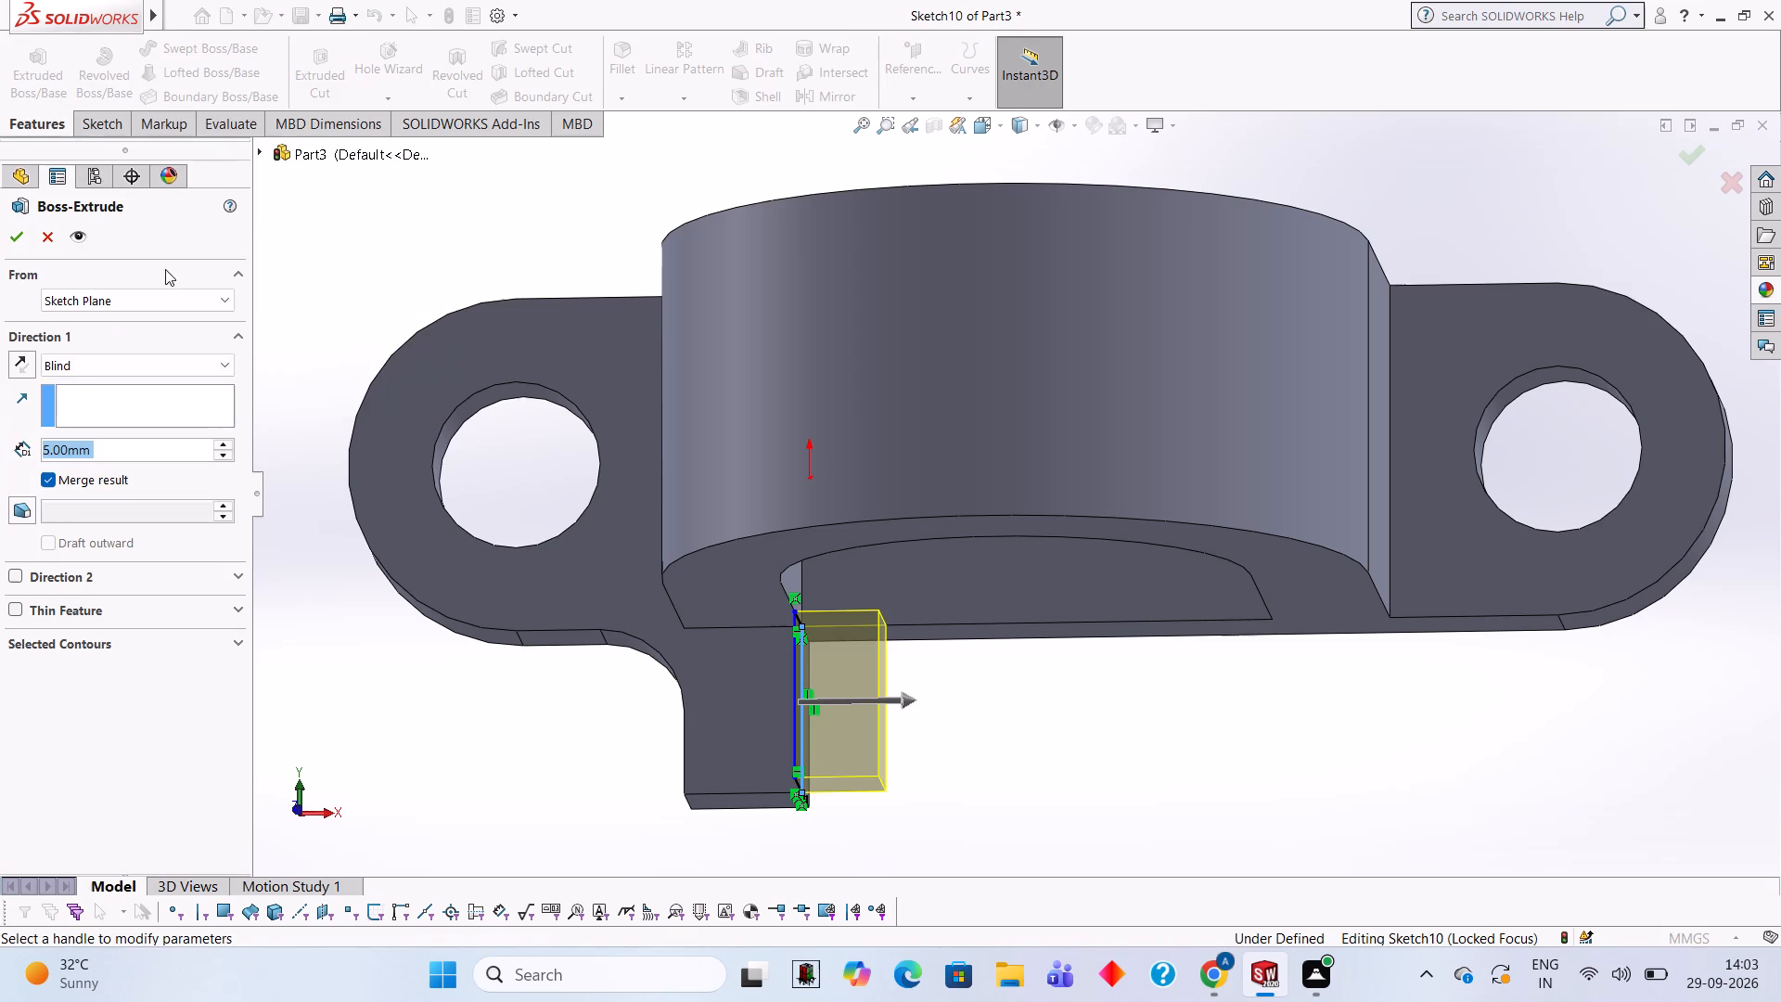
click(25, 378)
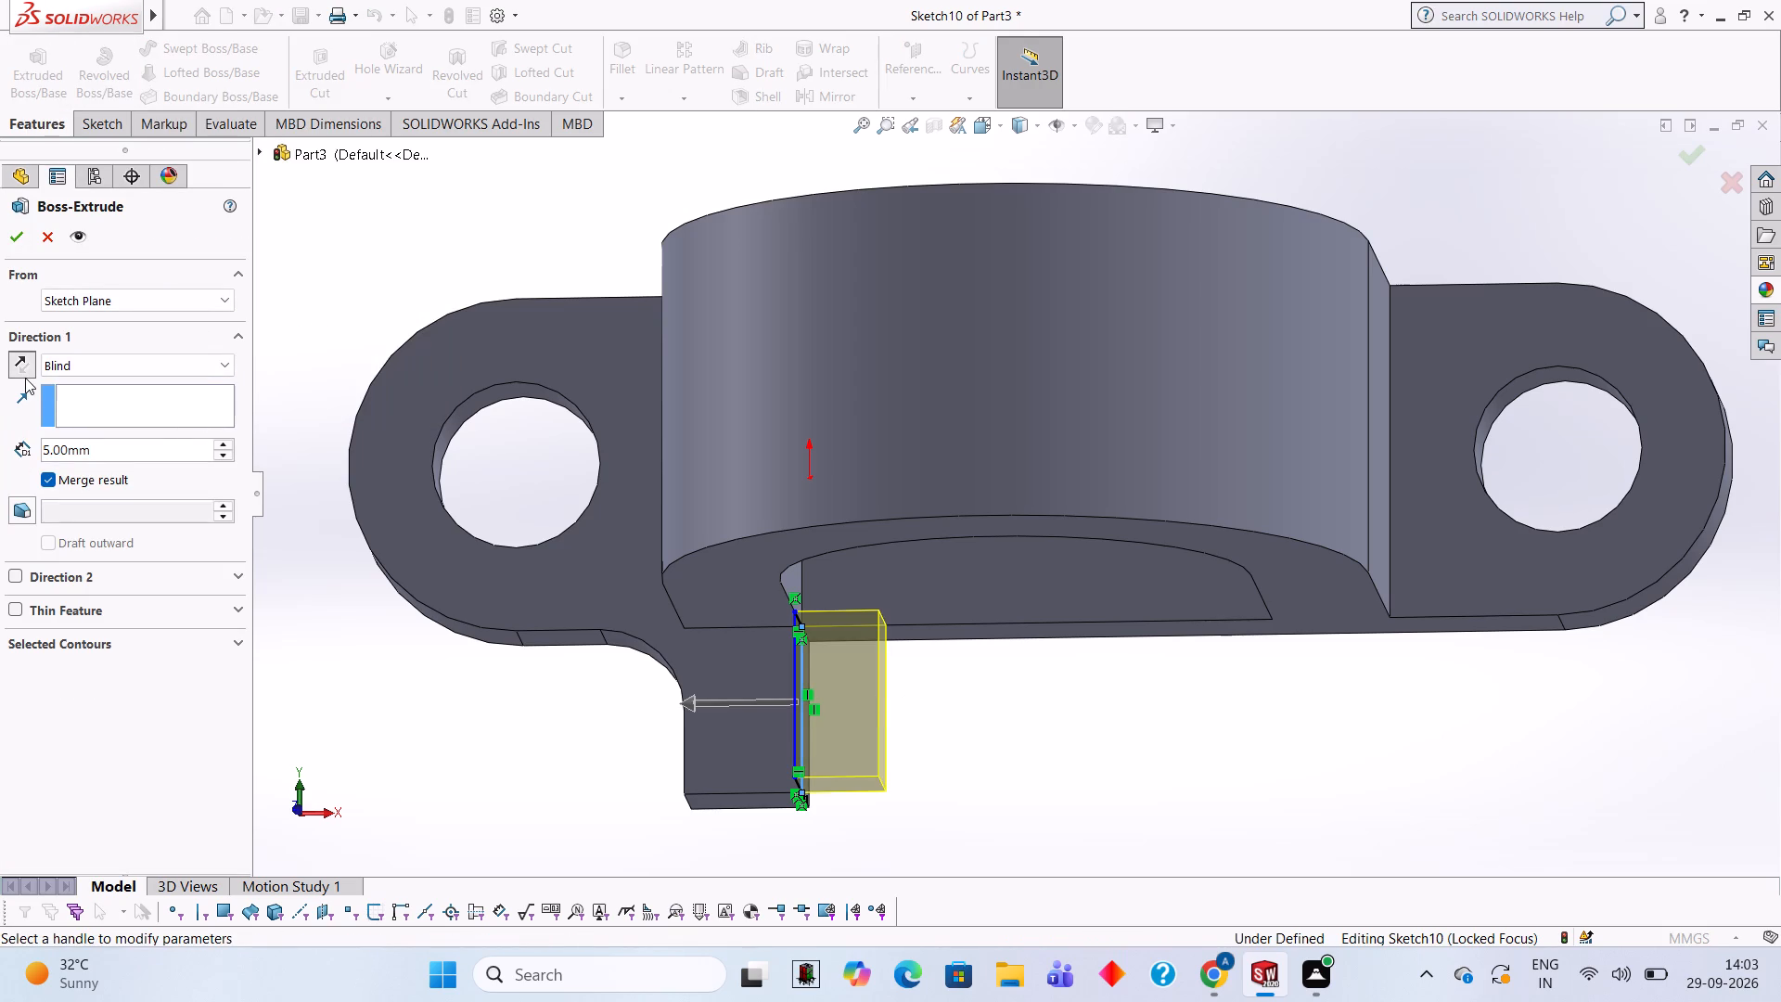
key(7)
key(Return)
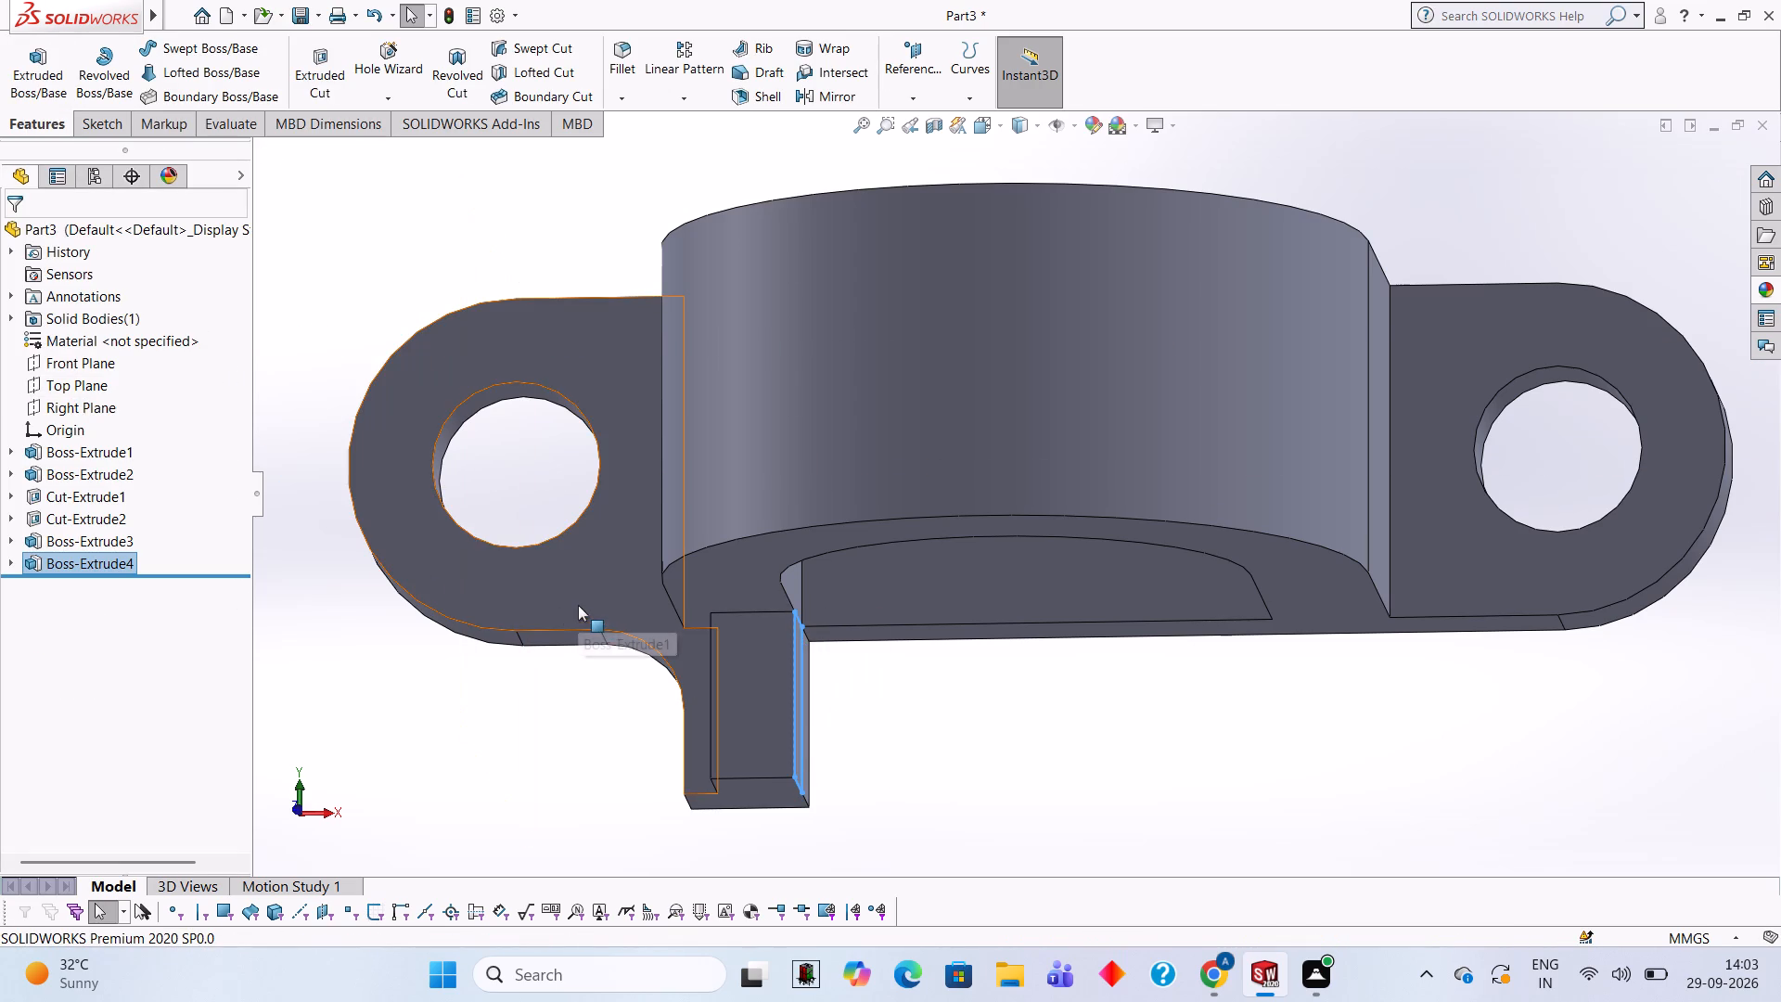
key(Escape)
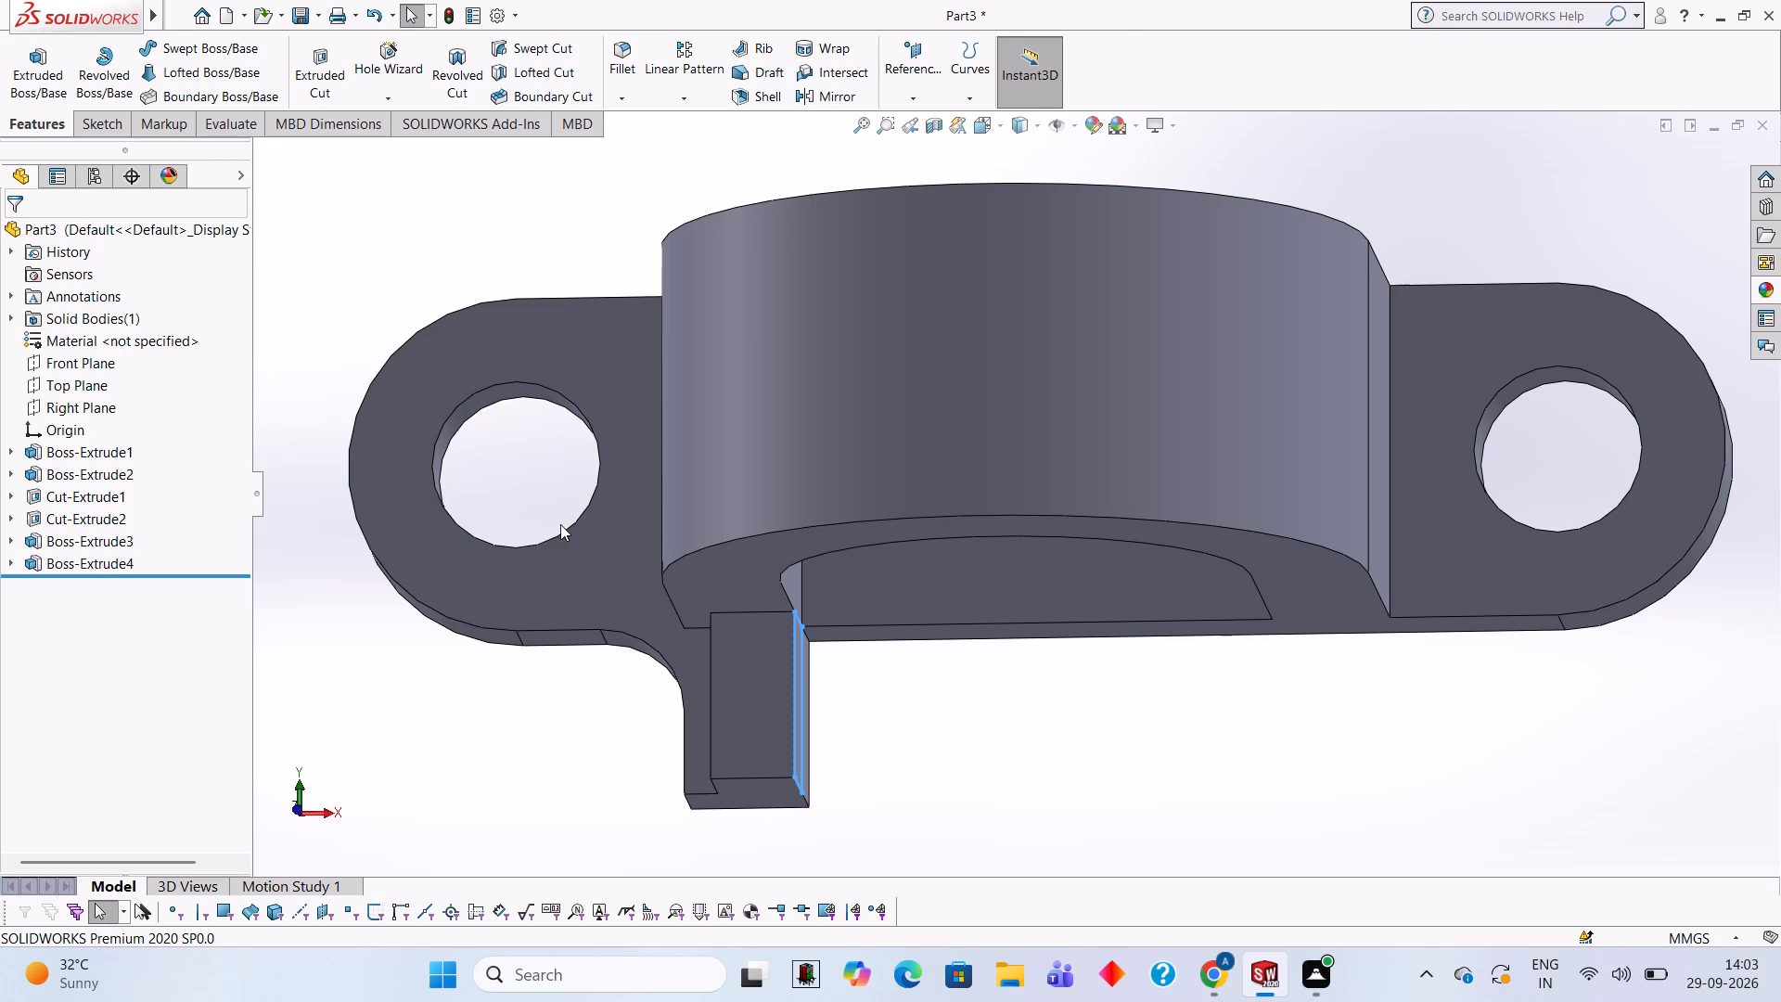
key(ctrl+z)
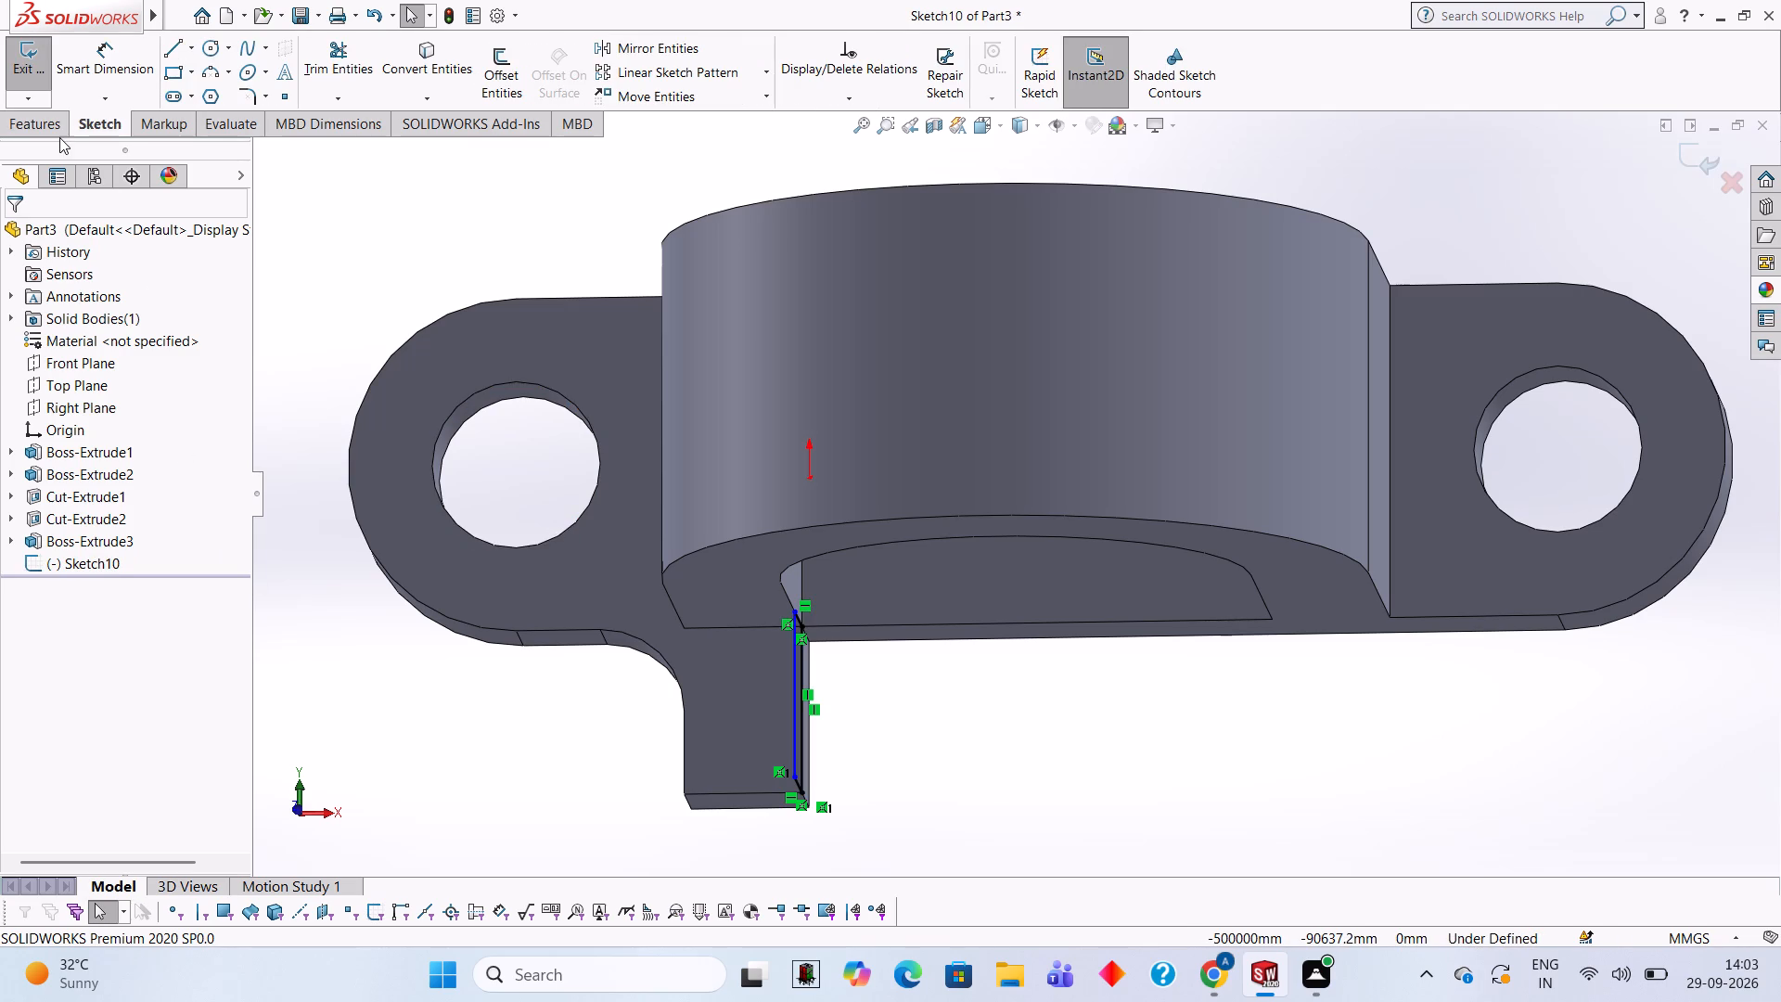
Extrude the rectangle sketch 7 mm in the reversed direction over the side tab, merged with the bracket.
click(51, 122)
click(55, 68)
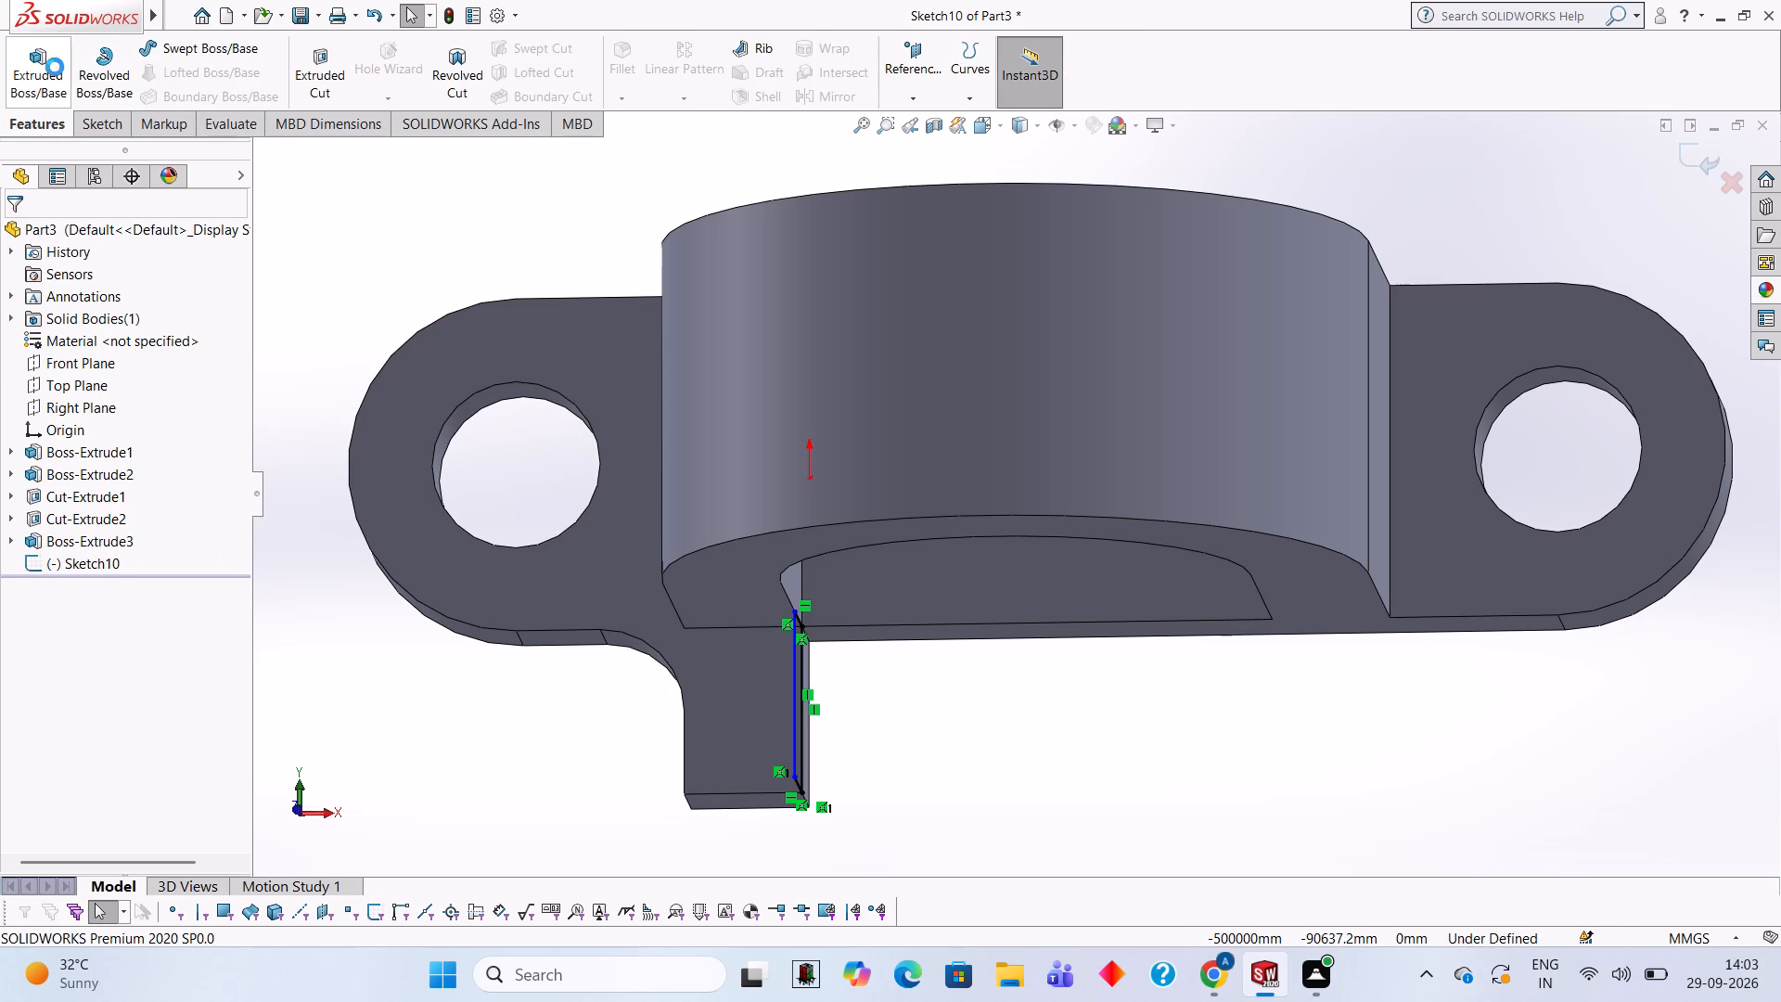
click(18, 359)
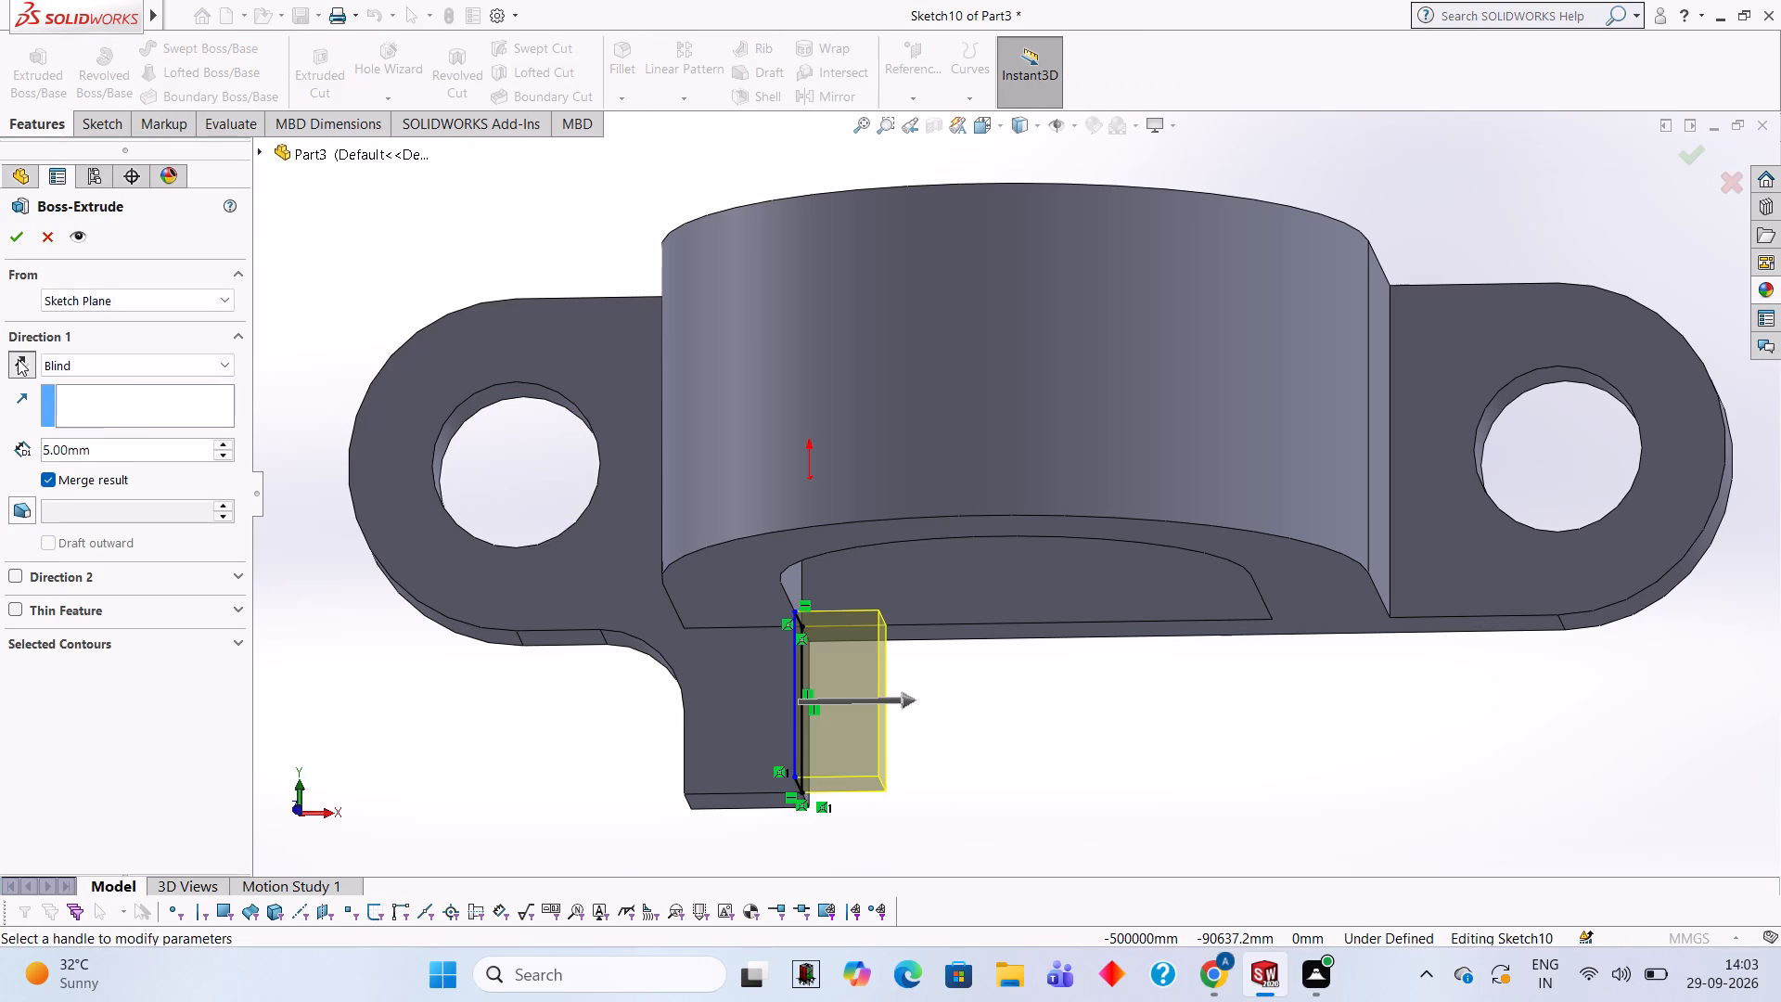
click(136, 458)
key(BackSpace)
key(BackSpace)
key(BackSpace)
key(BackSpace)
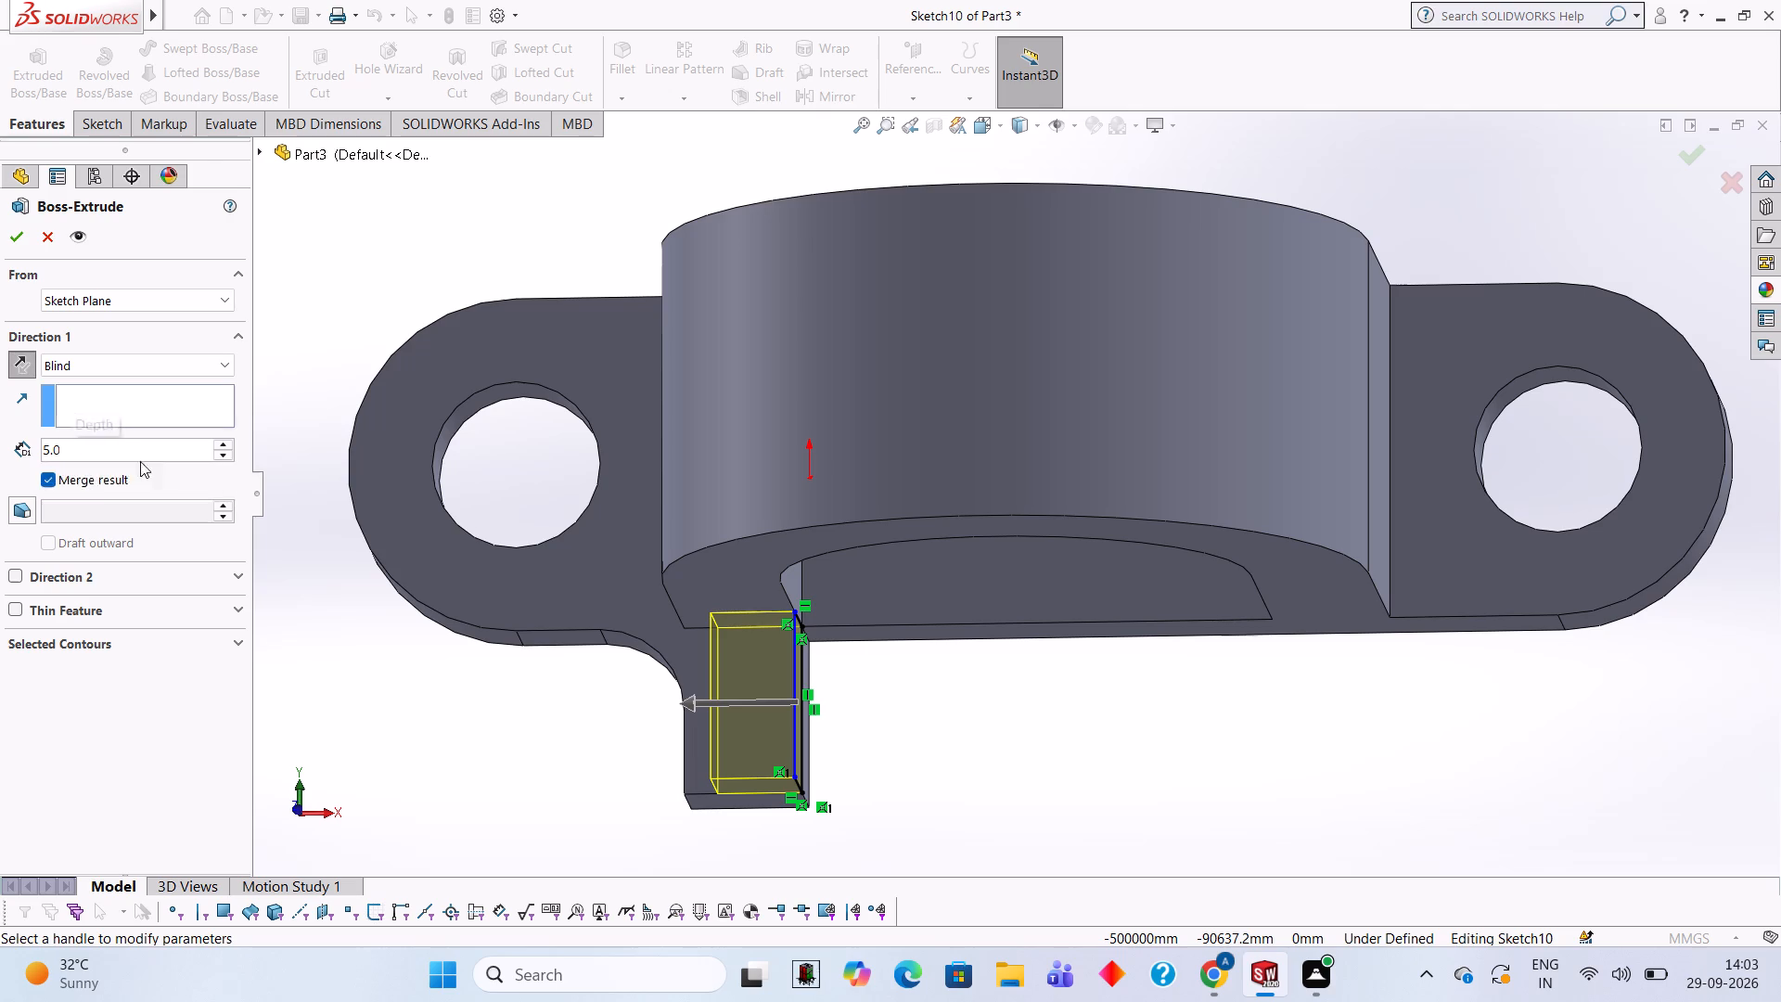
key(BackSpace)
key(BackSpace)
key(7)
key(Return)
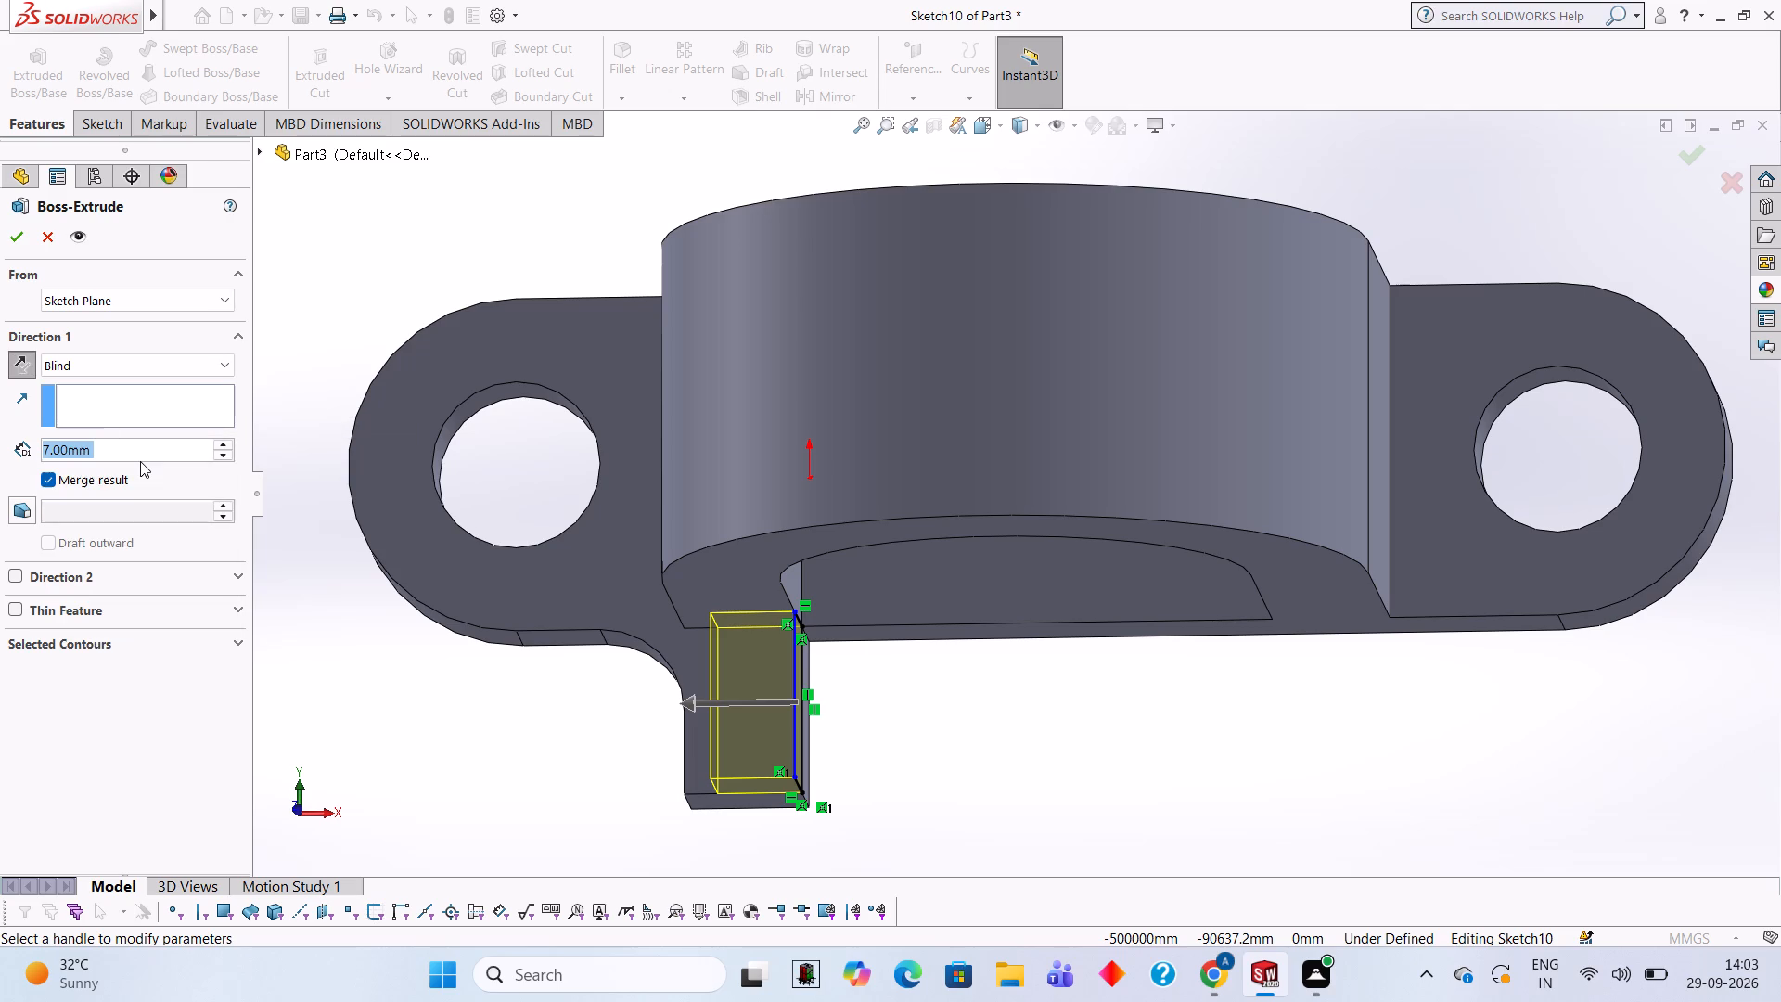
middle_drag(420, 687, 445, 700)
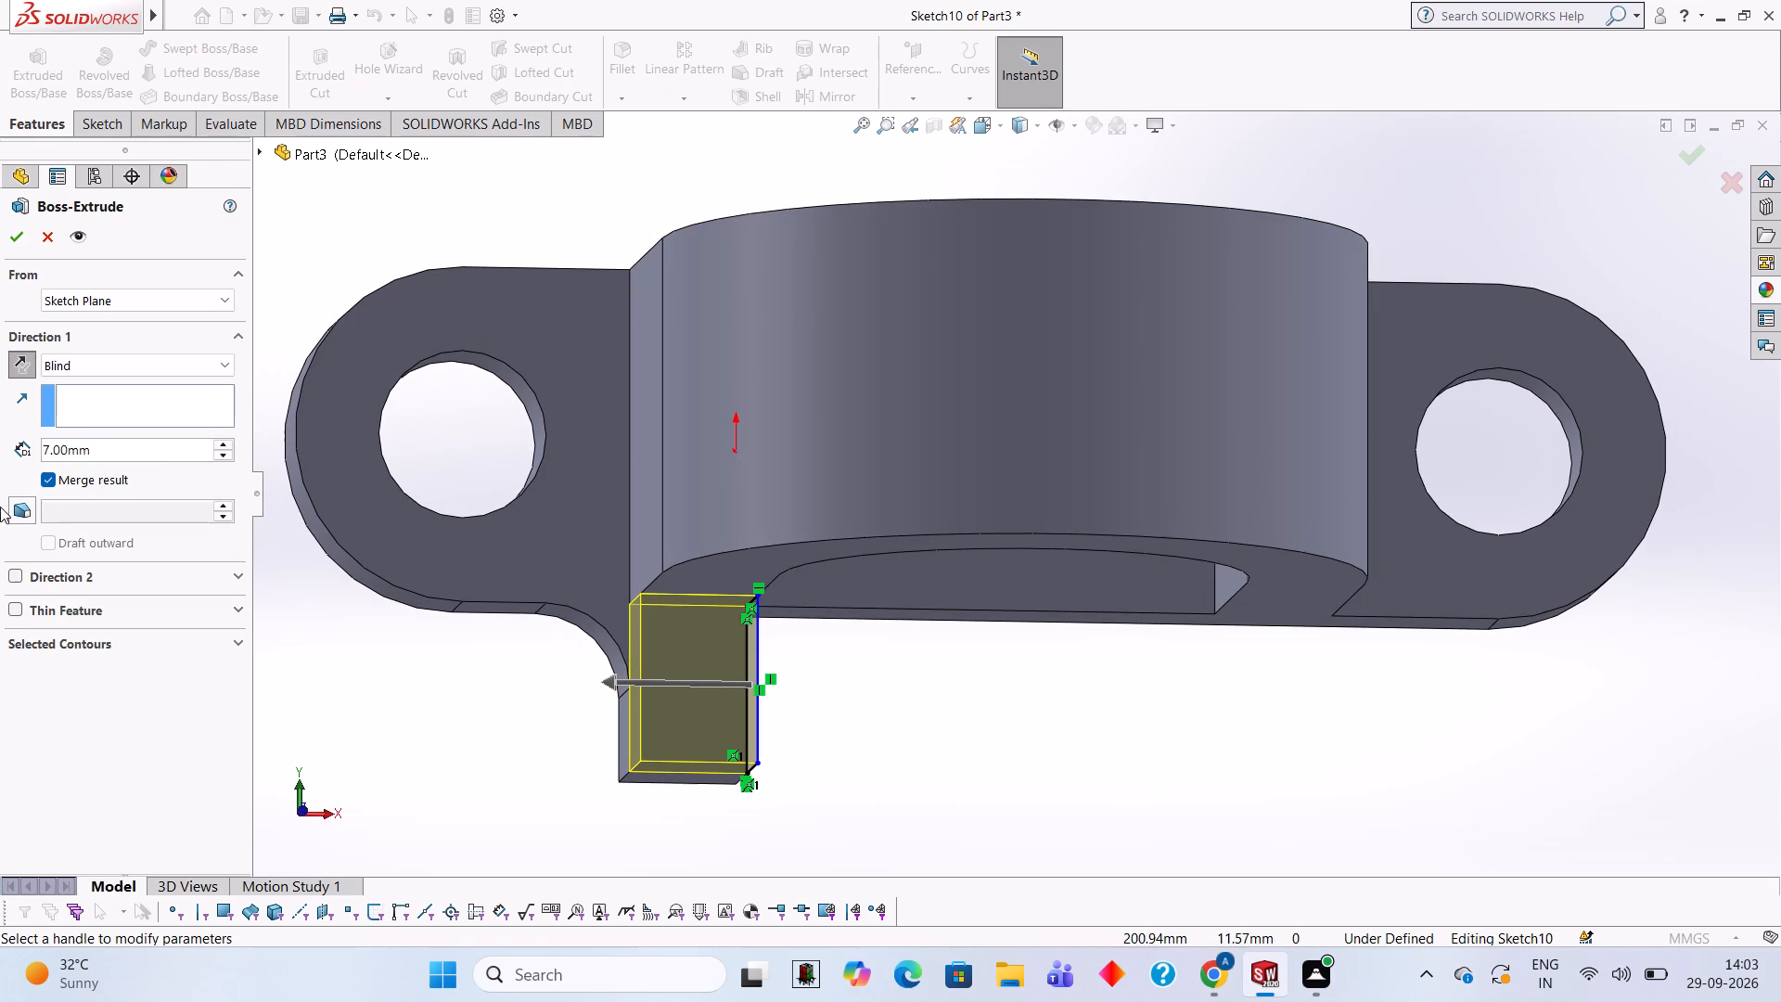
click(15, 244)
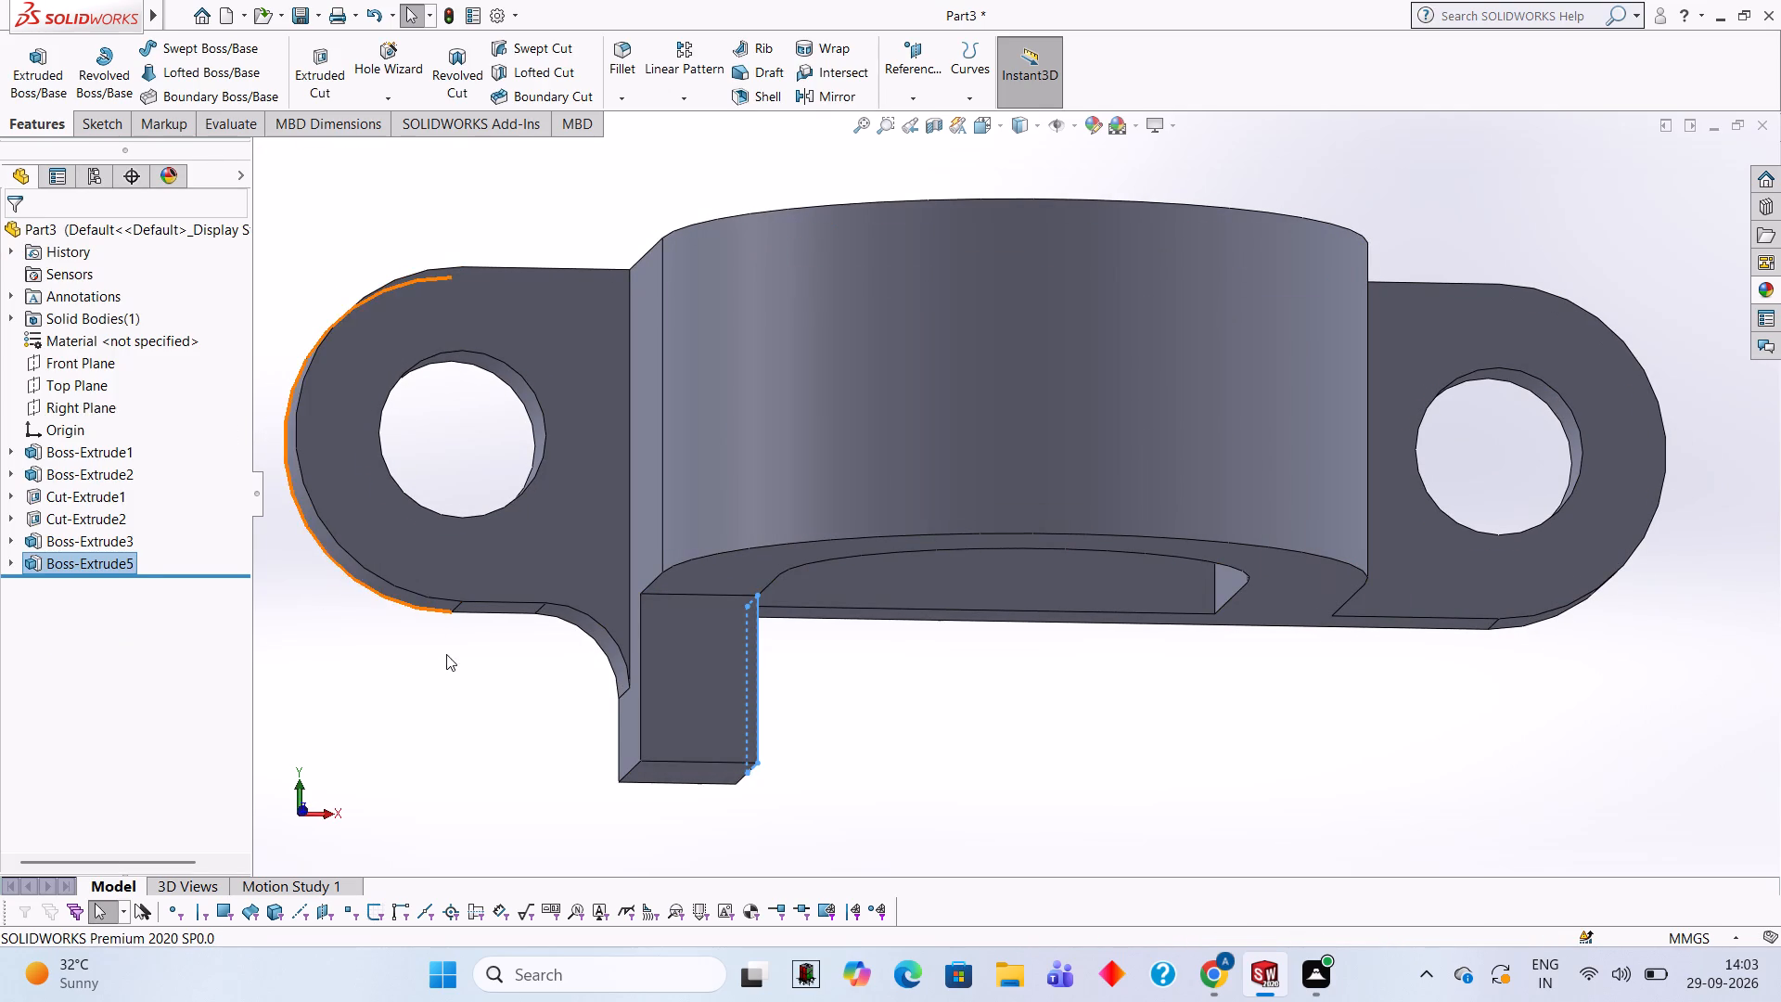
click(446, 654)
Examine the bracket and the raised side tab against the boss from several angles.
middle_drag(1147, 781, 1100, 623)
scroll(1065, 666, up, 2)
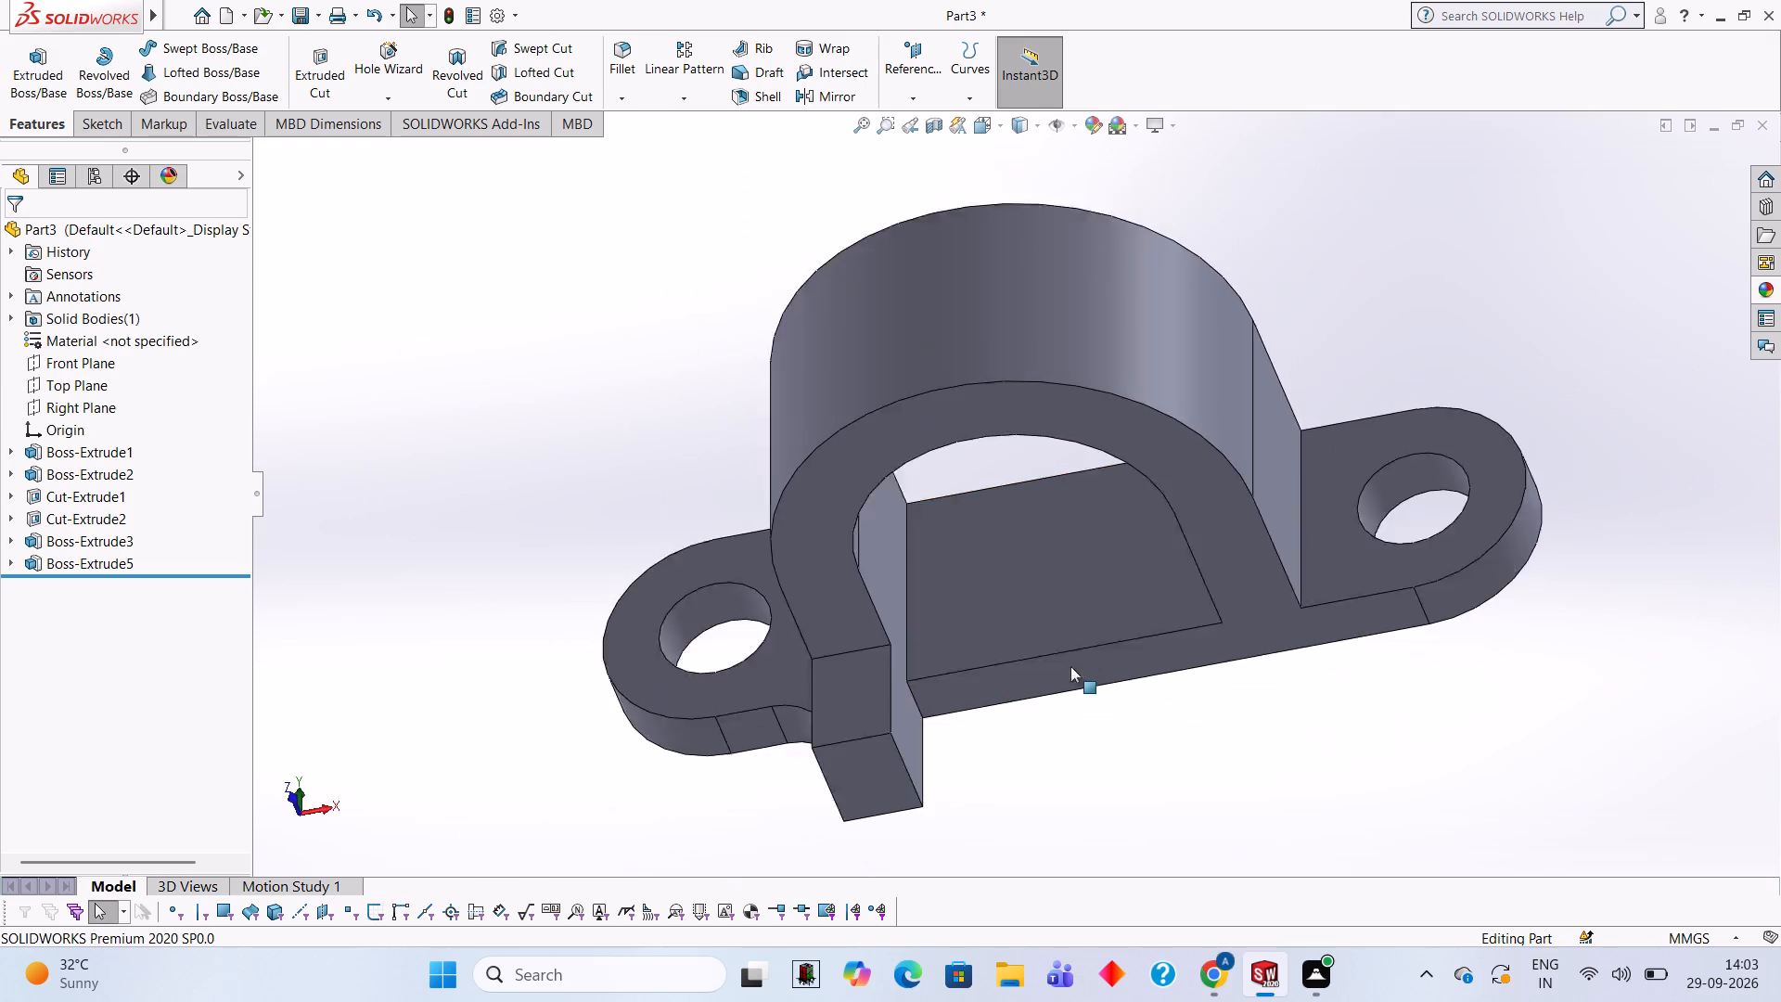
scroll(1070, 666, up, 1)
middle_drag(1124, 769, 1185, 751)
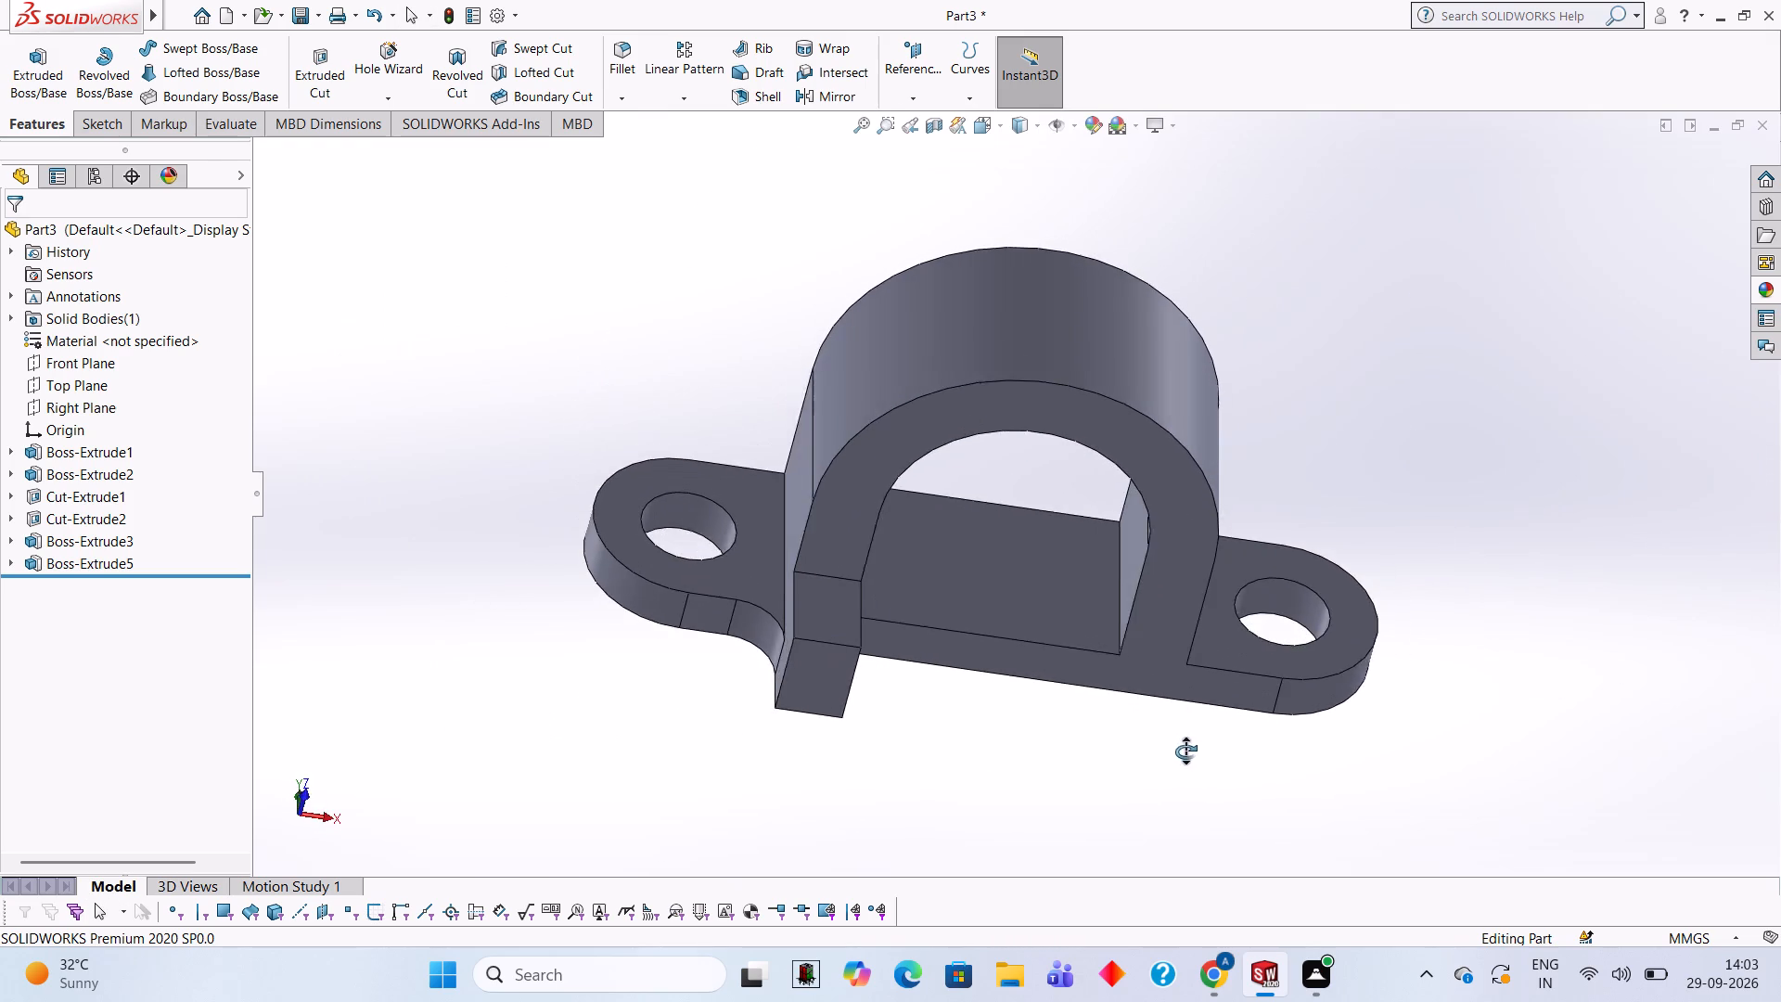
middle_drag(1185, 751, 1188, 752)
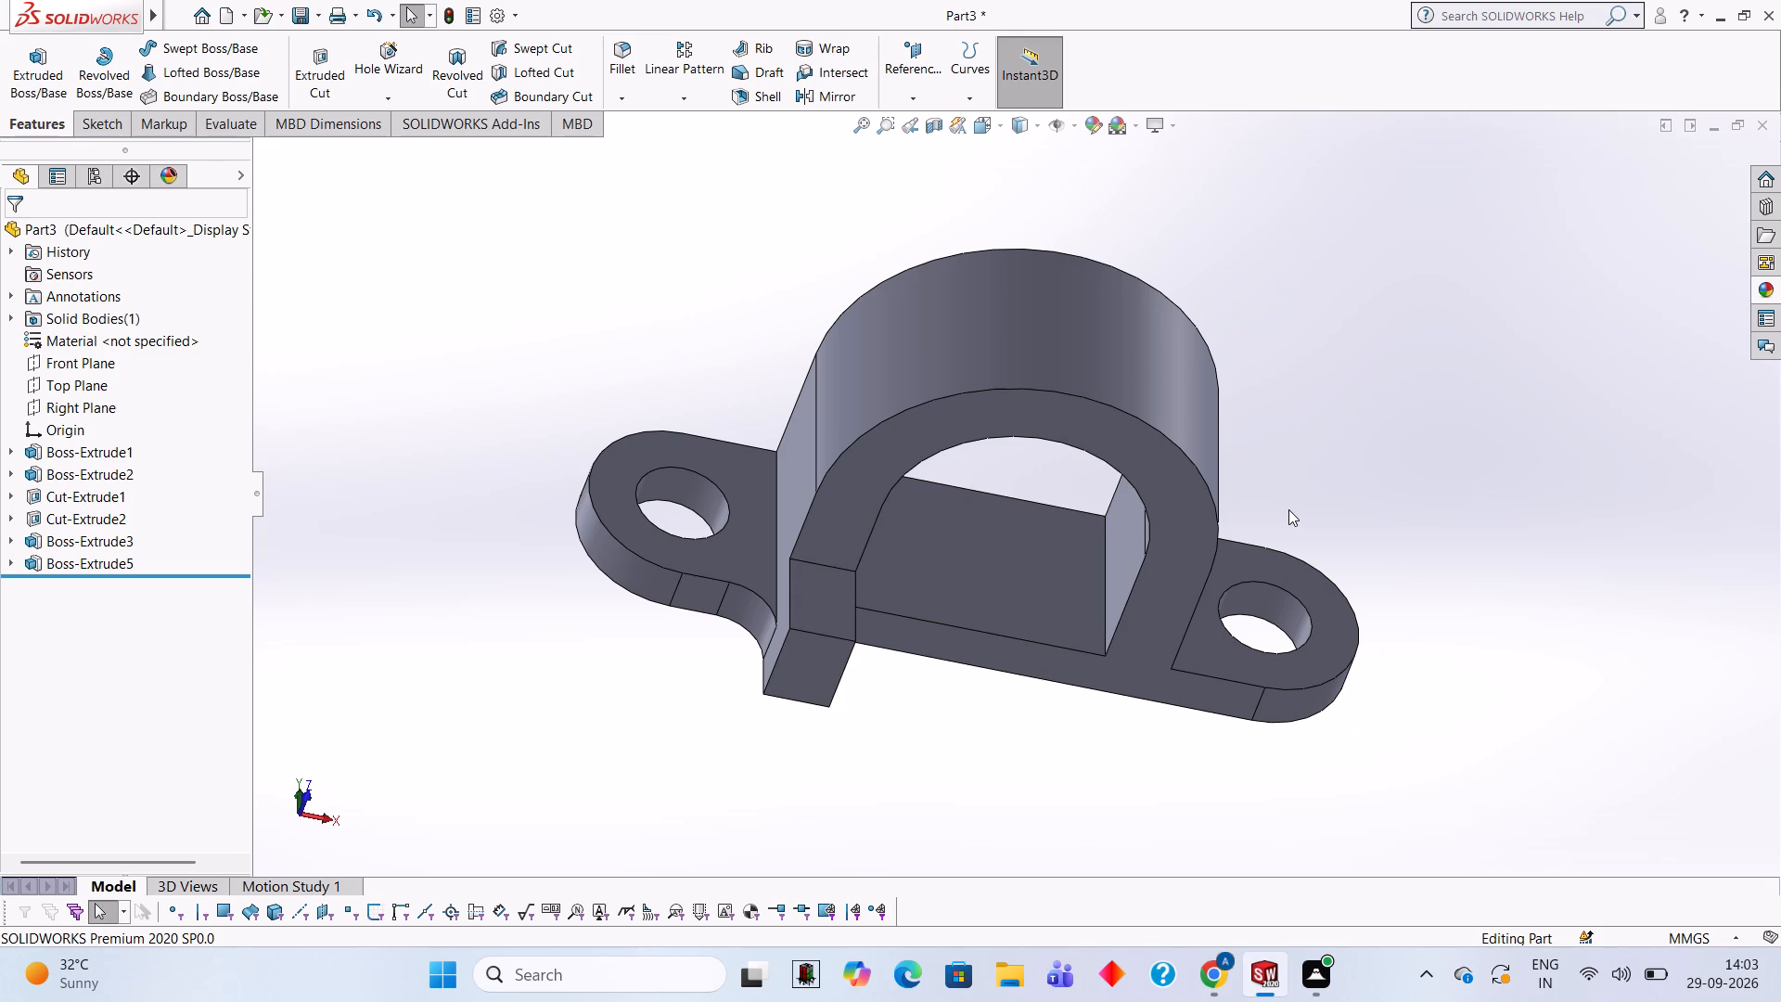
middle_drag(1291, 451, 1269, 439)
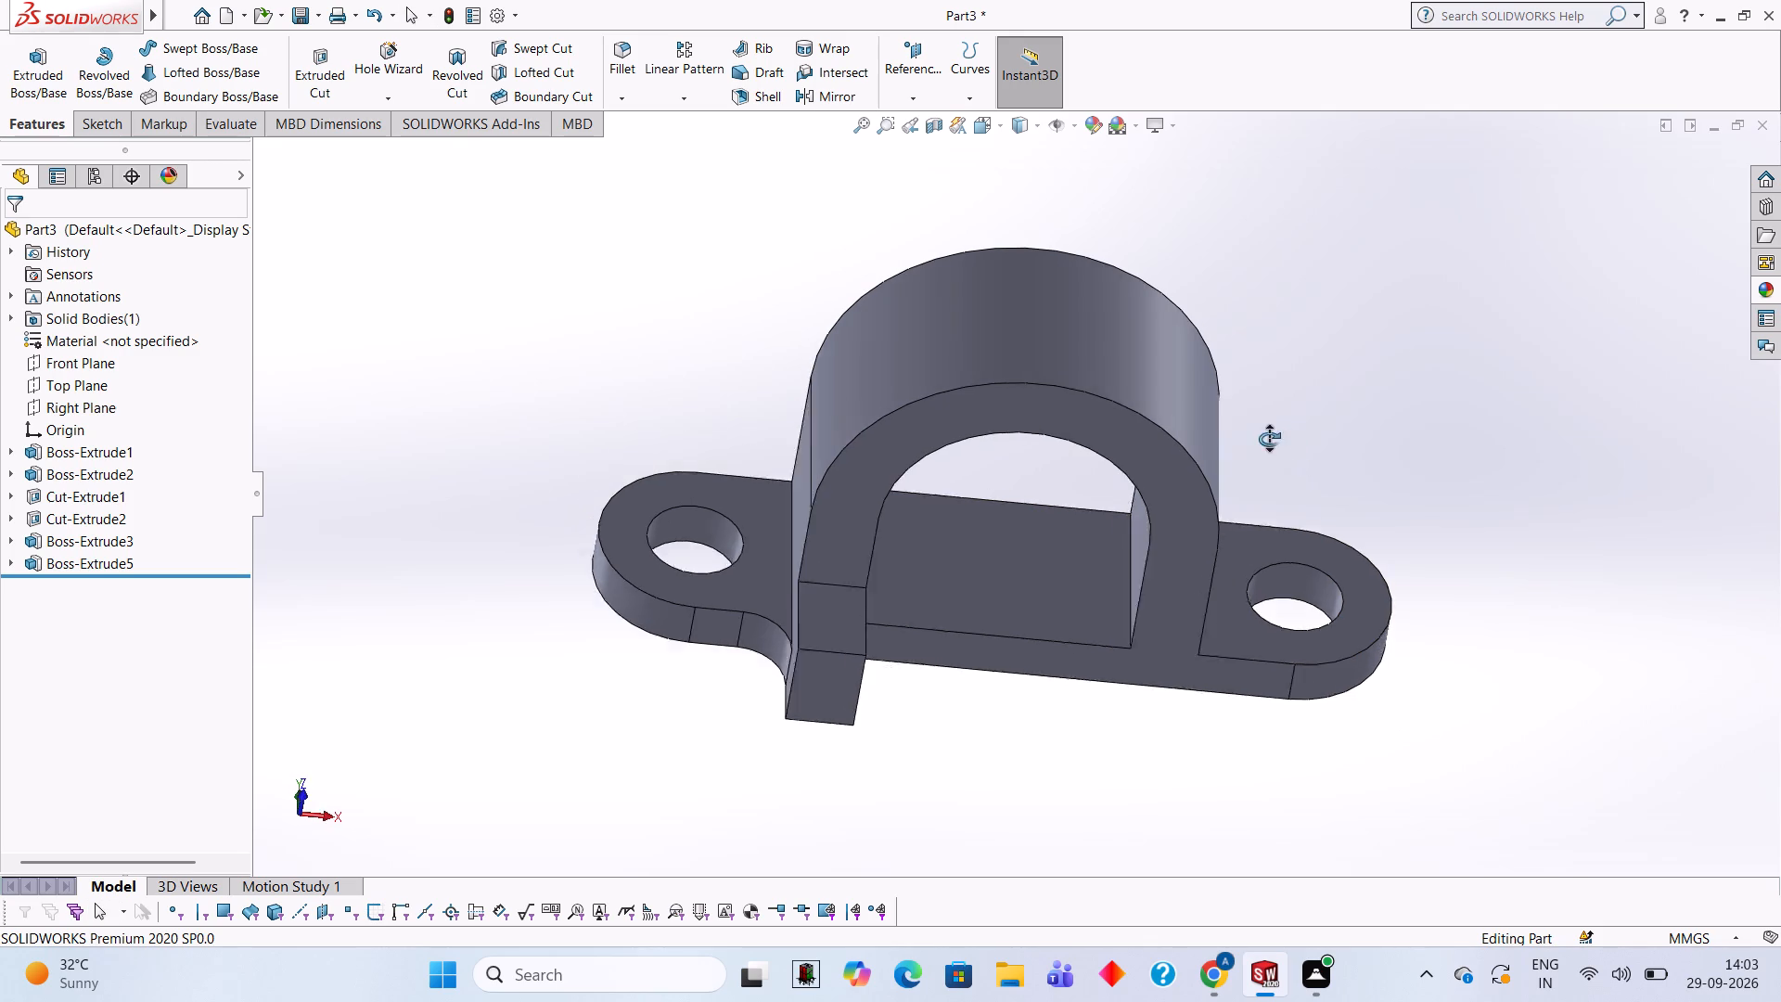
middle_drag(1269, 439, 1264, 391)
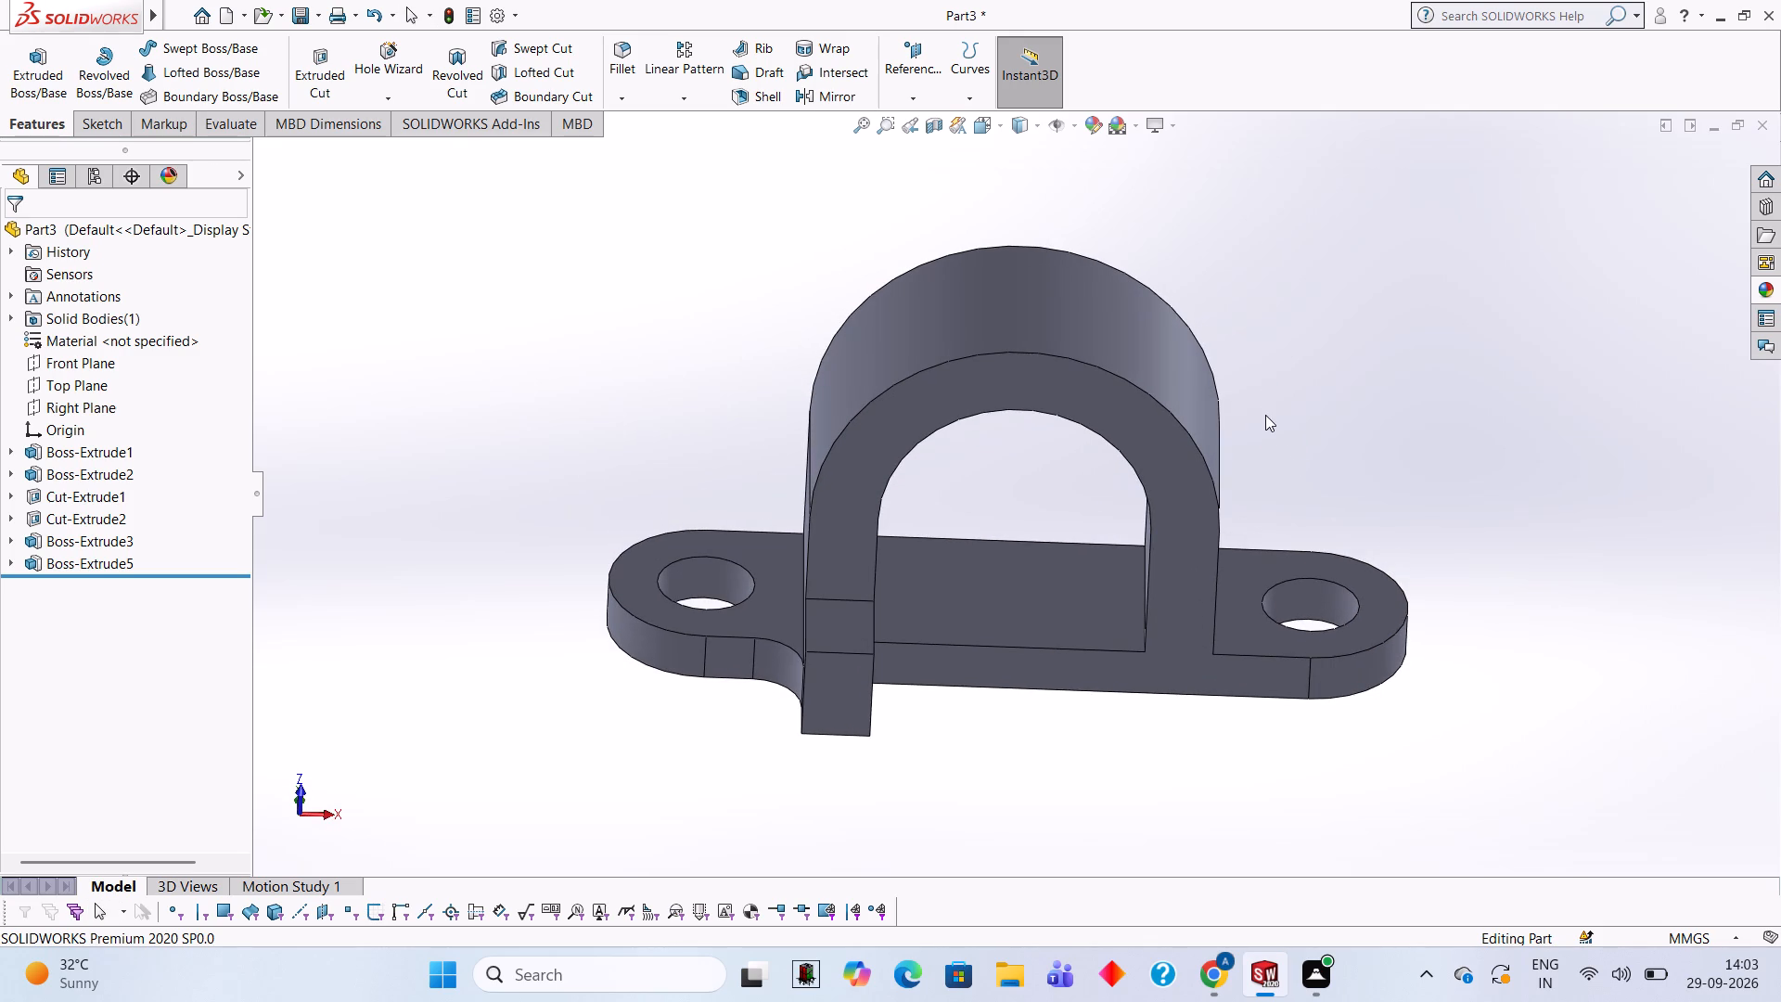
middle_drag(1285, 430, 1299, 499)
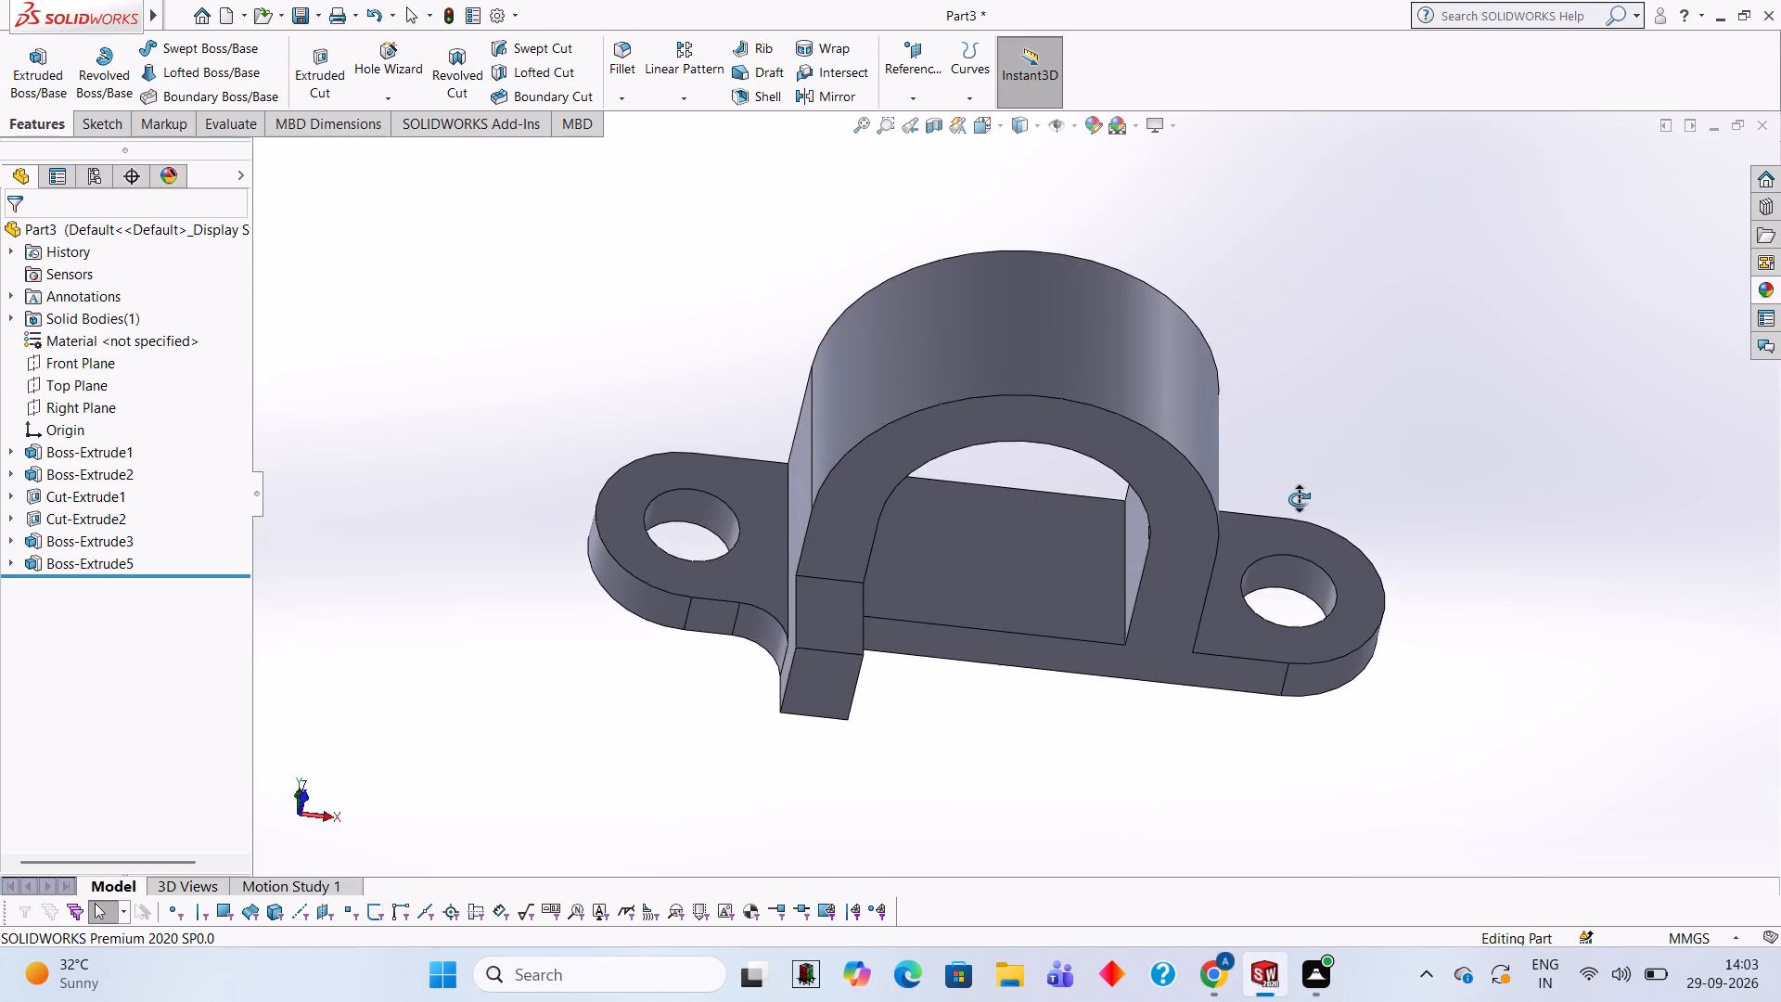
Sketch on the plate face at the end without the tab: a 5 mm line from the rounded end's tangent point towards the boss, and 5 mm perpendicularly outward.
middle_drag(1299, 499, 1288, 690)
click(1236, 507)
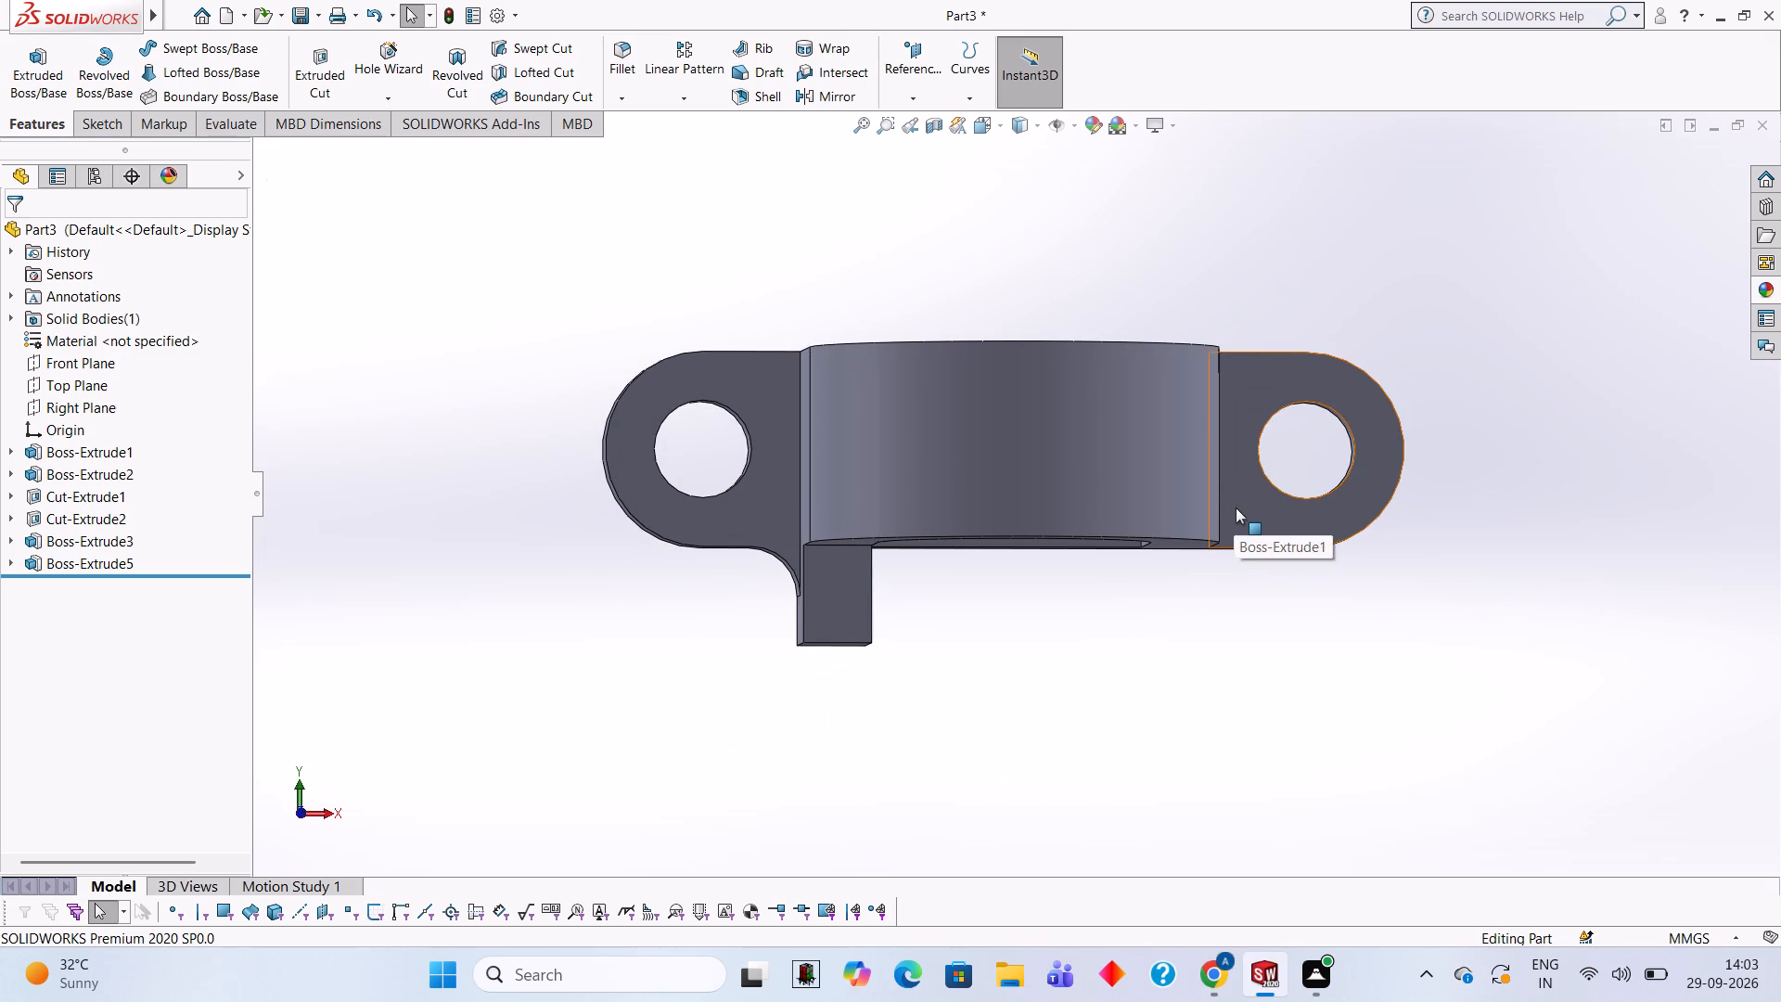
click(1318, 459)
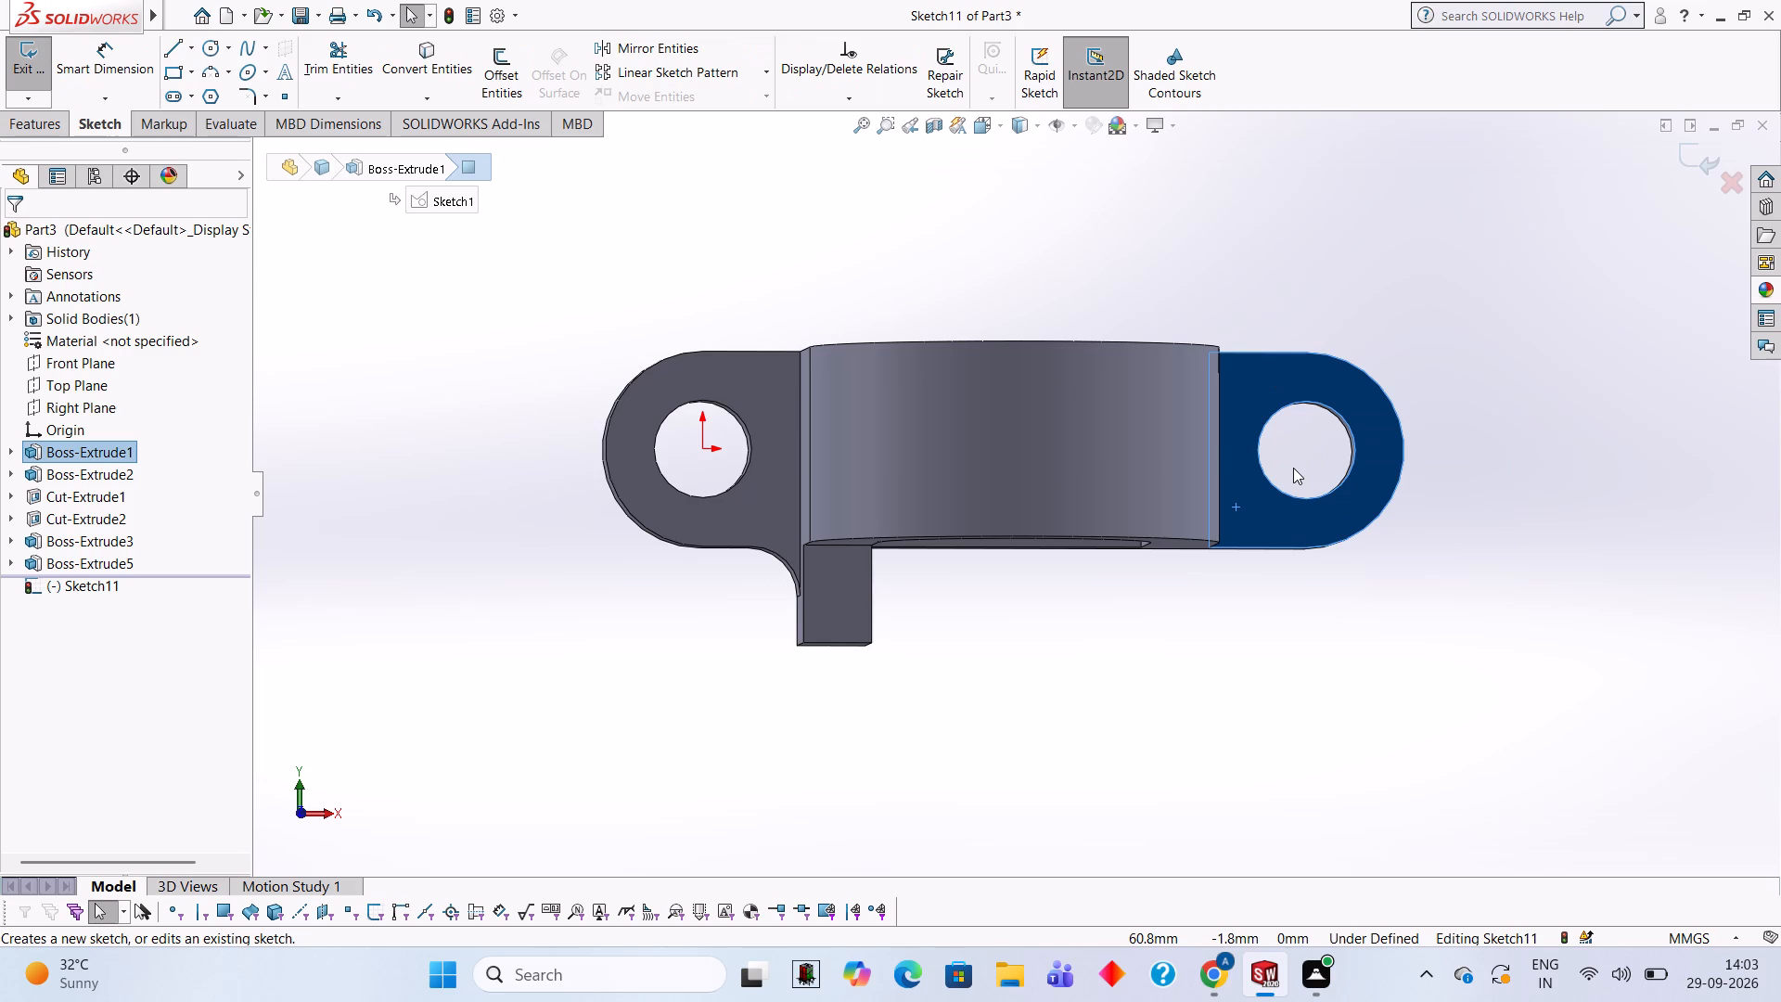
key(ctrl+8)
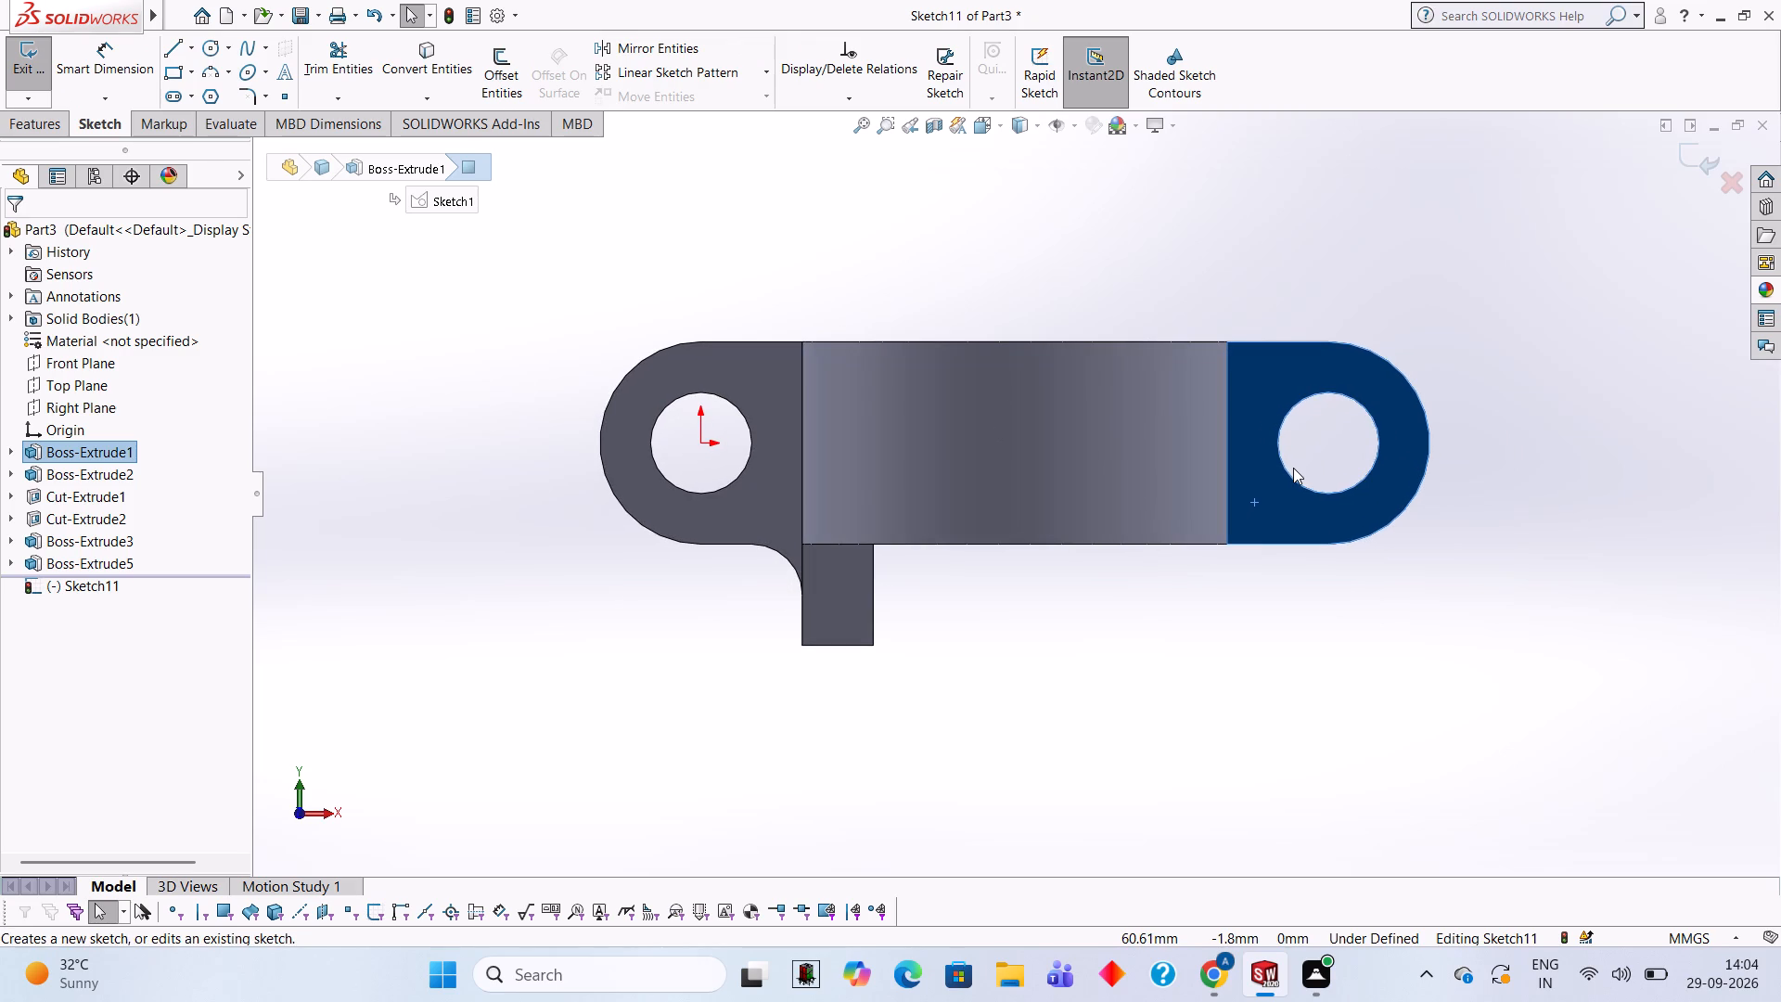
click(179, 38)
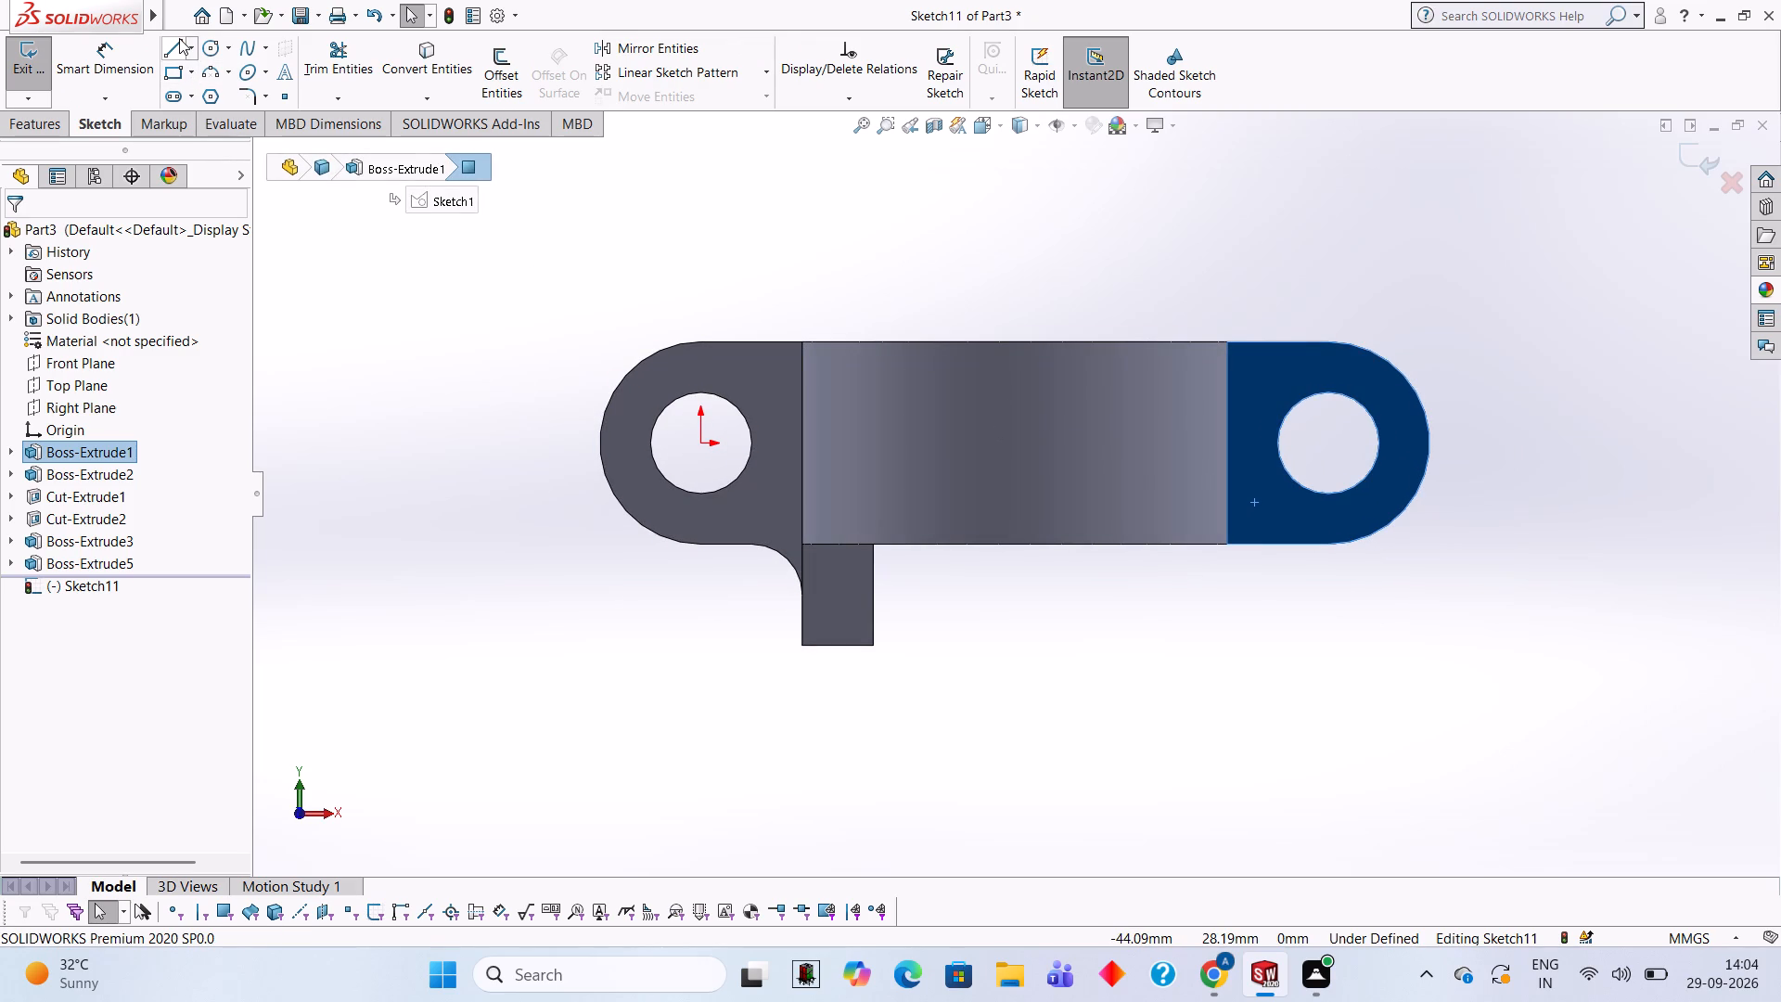
click(1328, 542)
key(5)
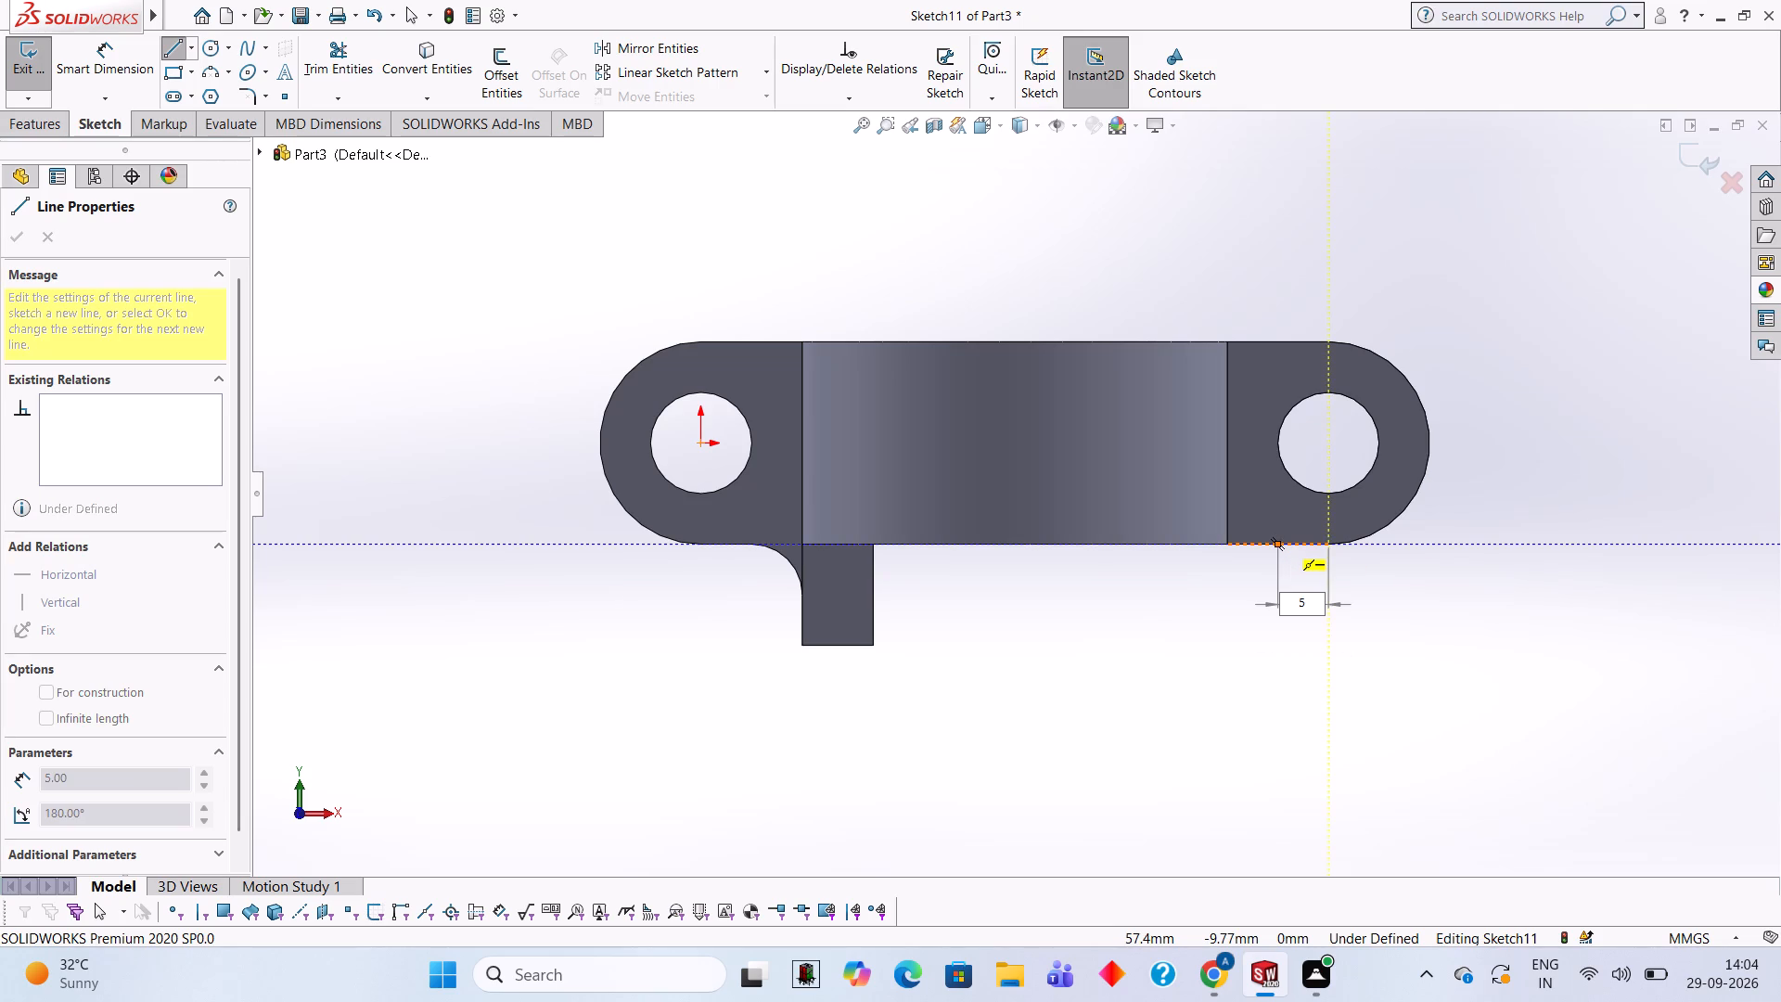
key(Return)
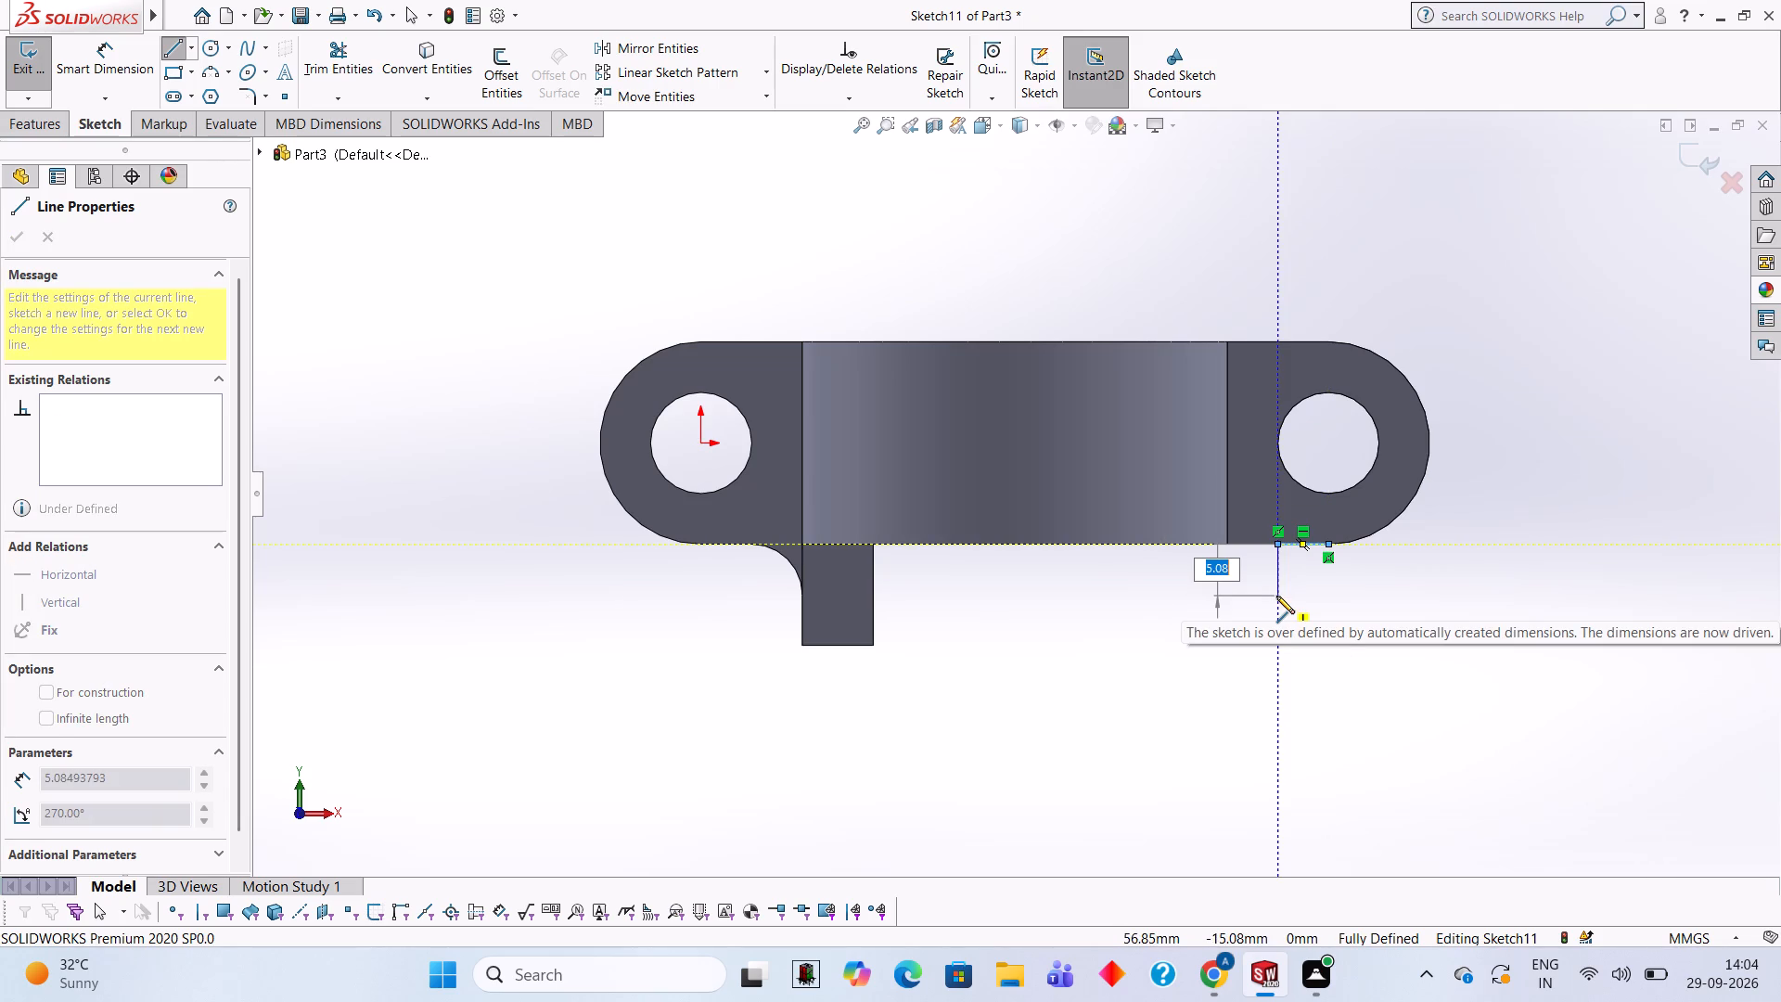
key(5)
key(Return)
Draw a 10 mm diameter circle centred on the free end of the outward 5 mm line.
click(209, 34)
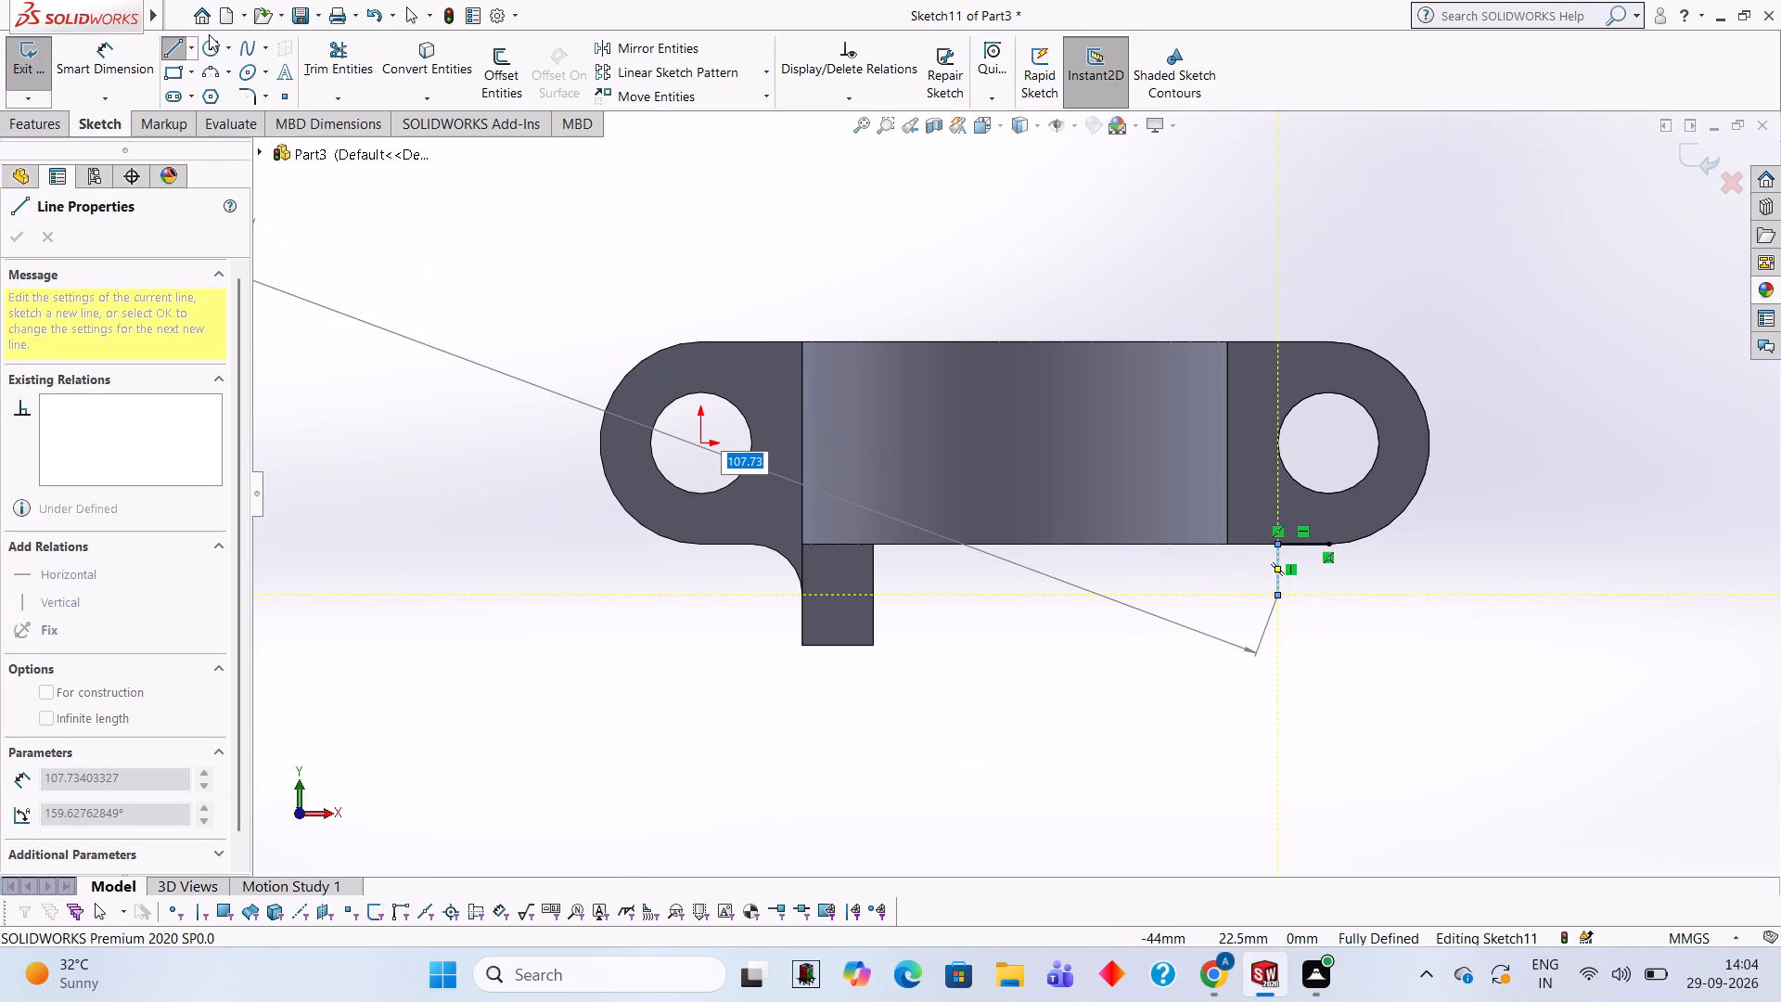
click(211, 51)
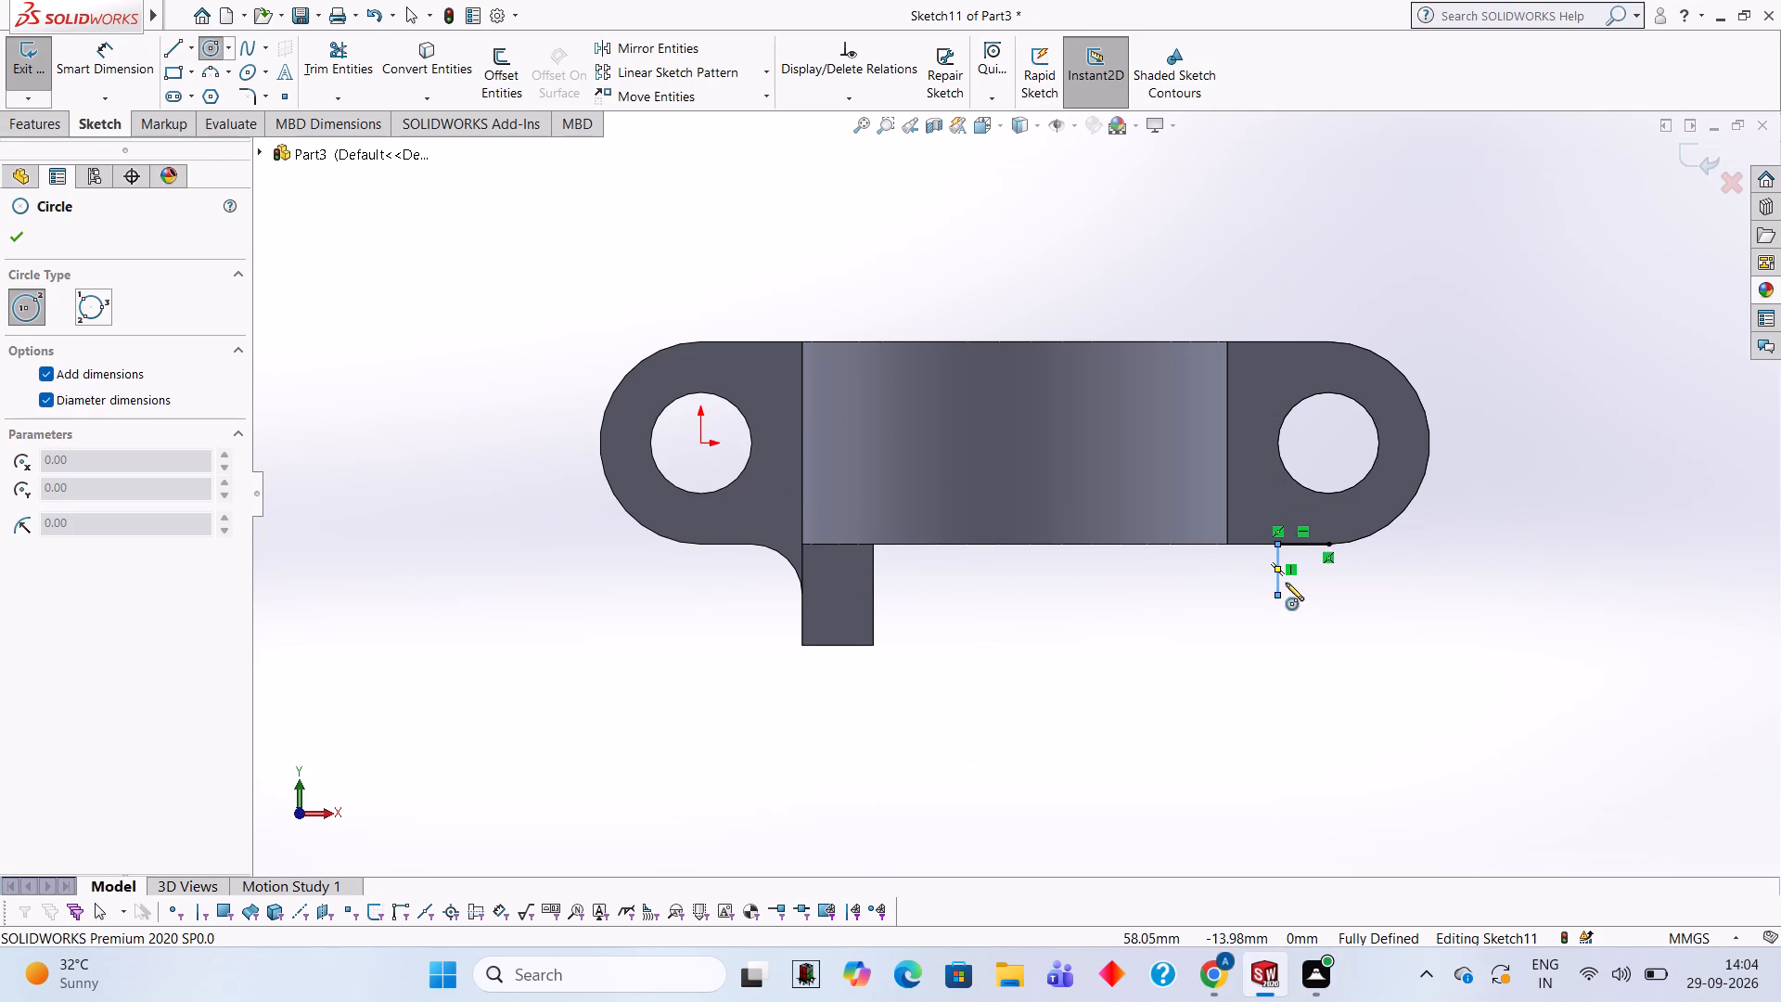
click(1275, 593)
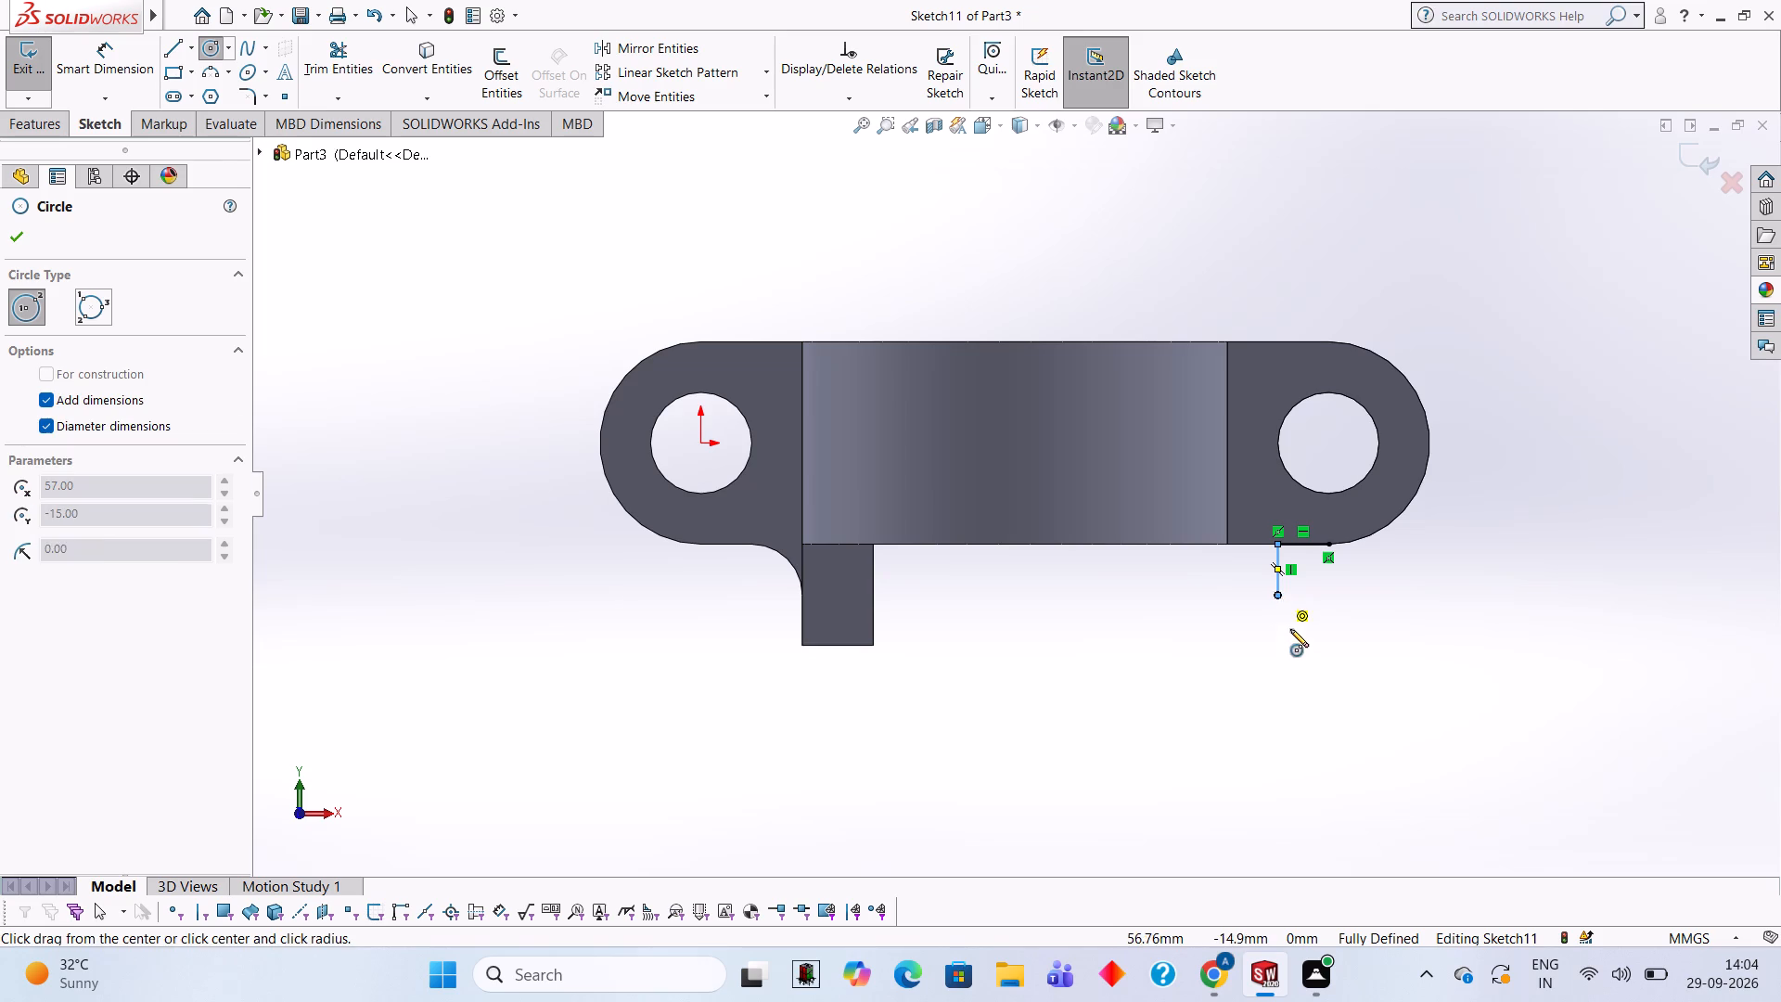
text(10)
key(Return)
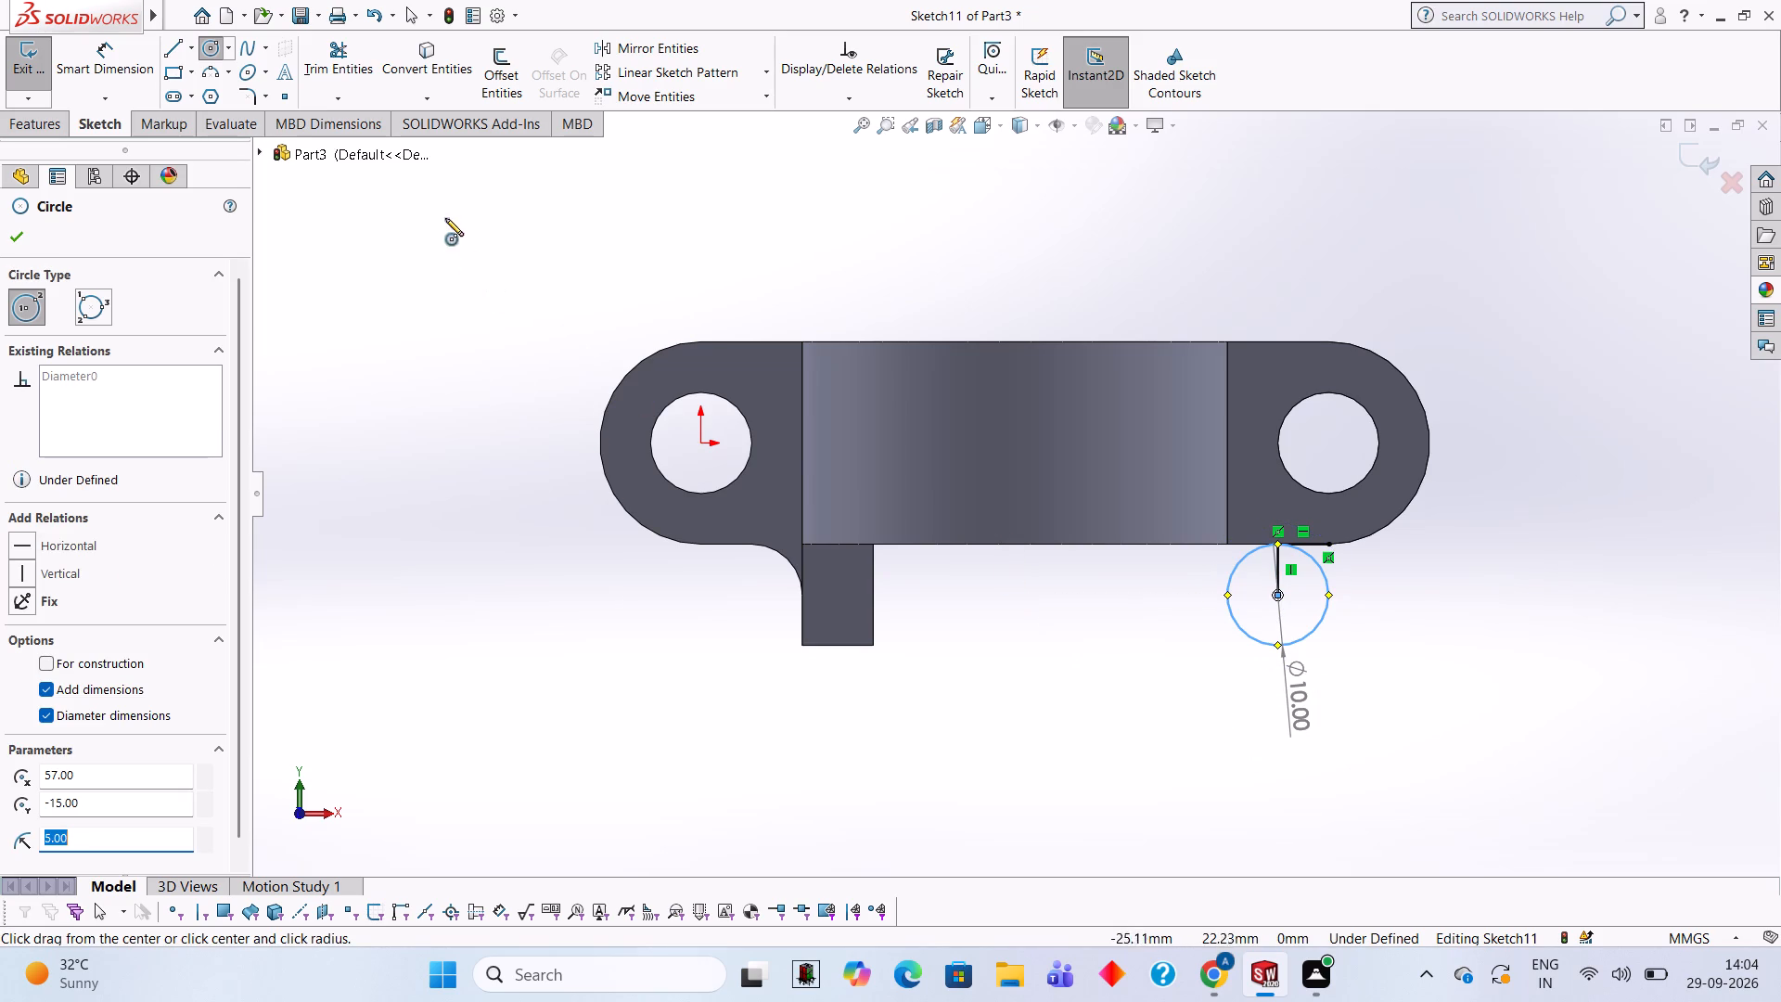
Draw a 10 mm vertical line outward from the boss's corner at the plate edge, tangent to the circle.
click(176, 43)
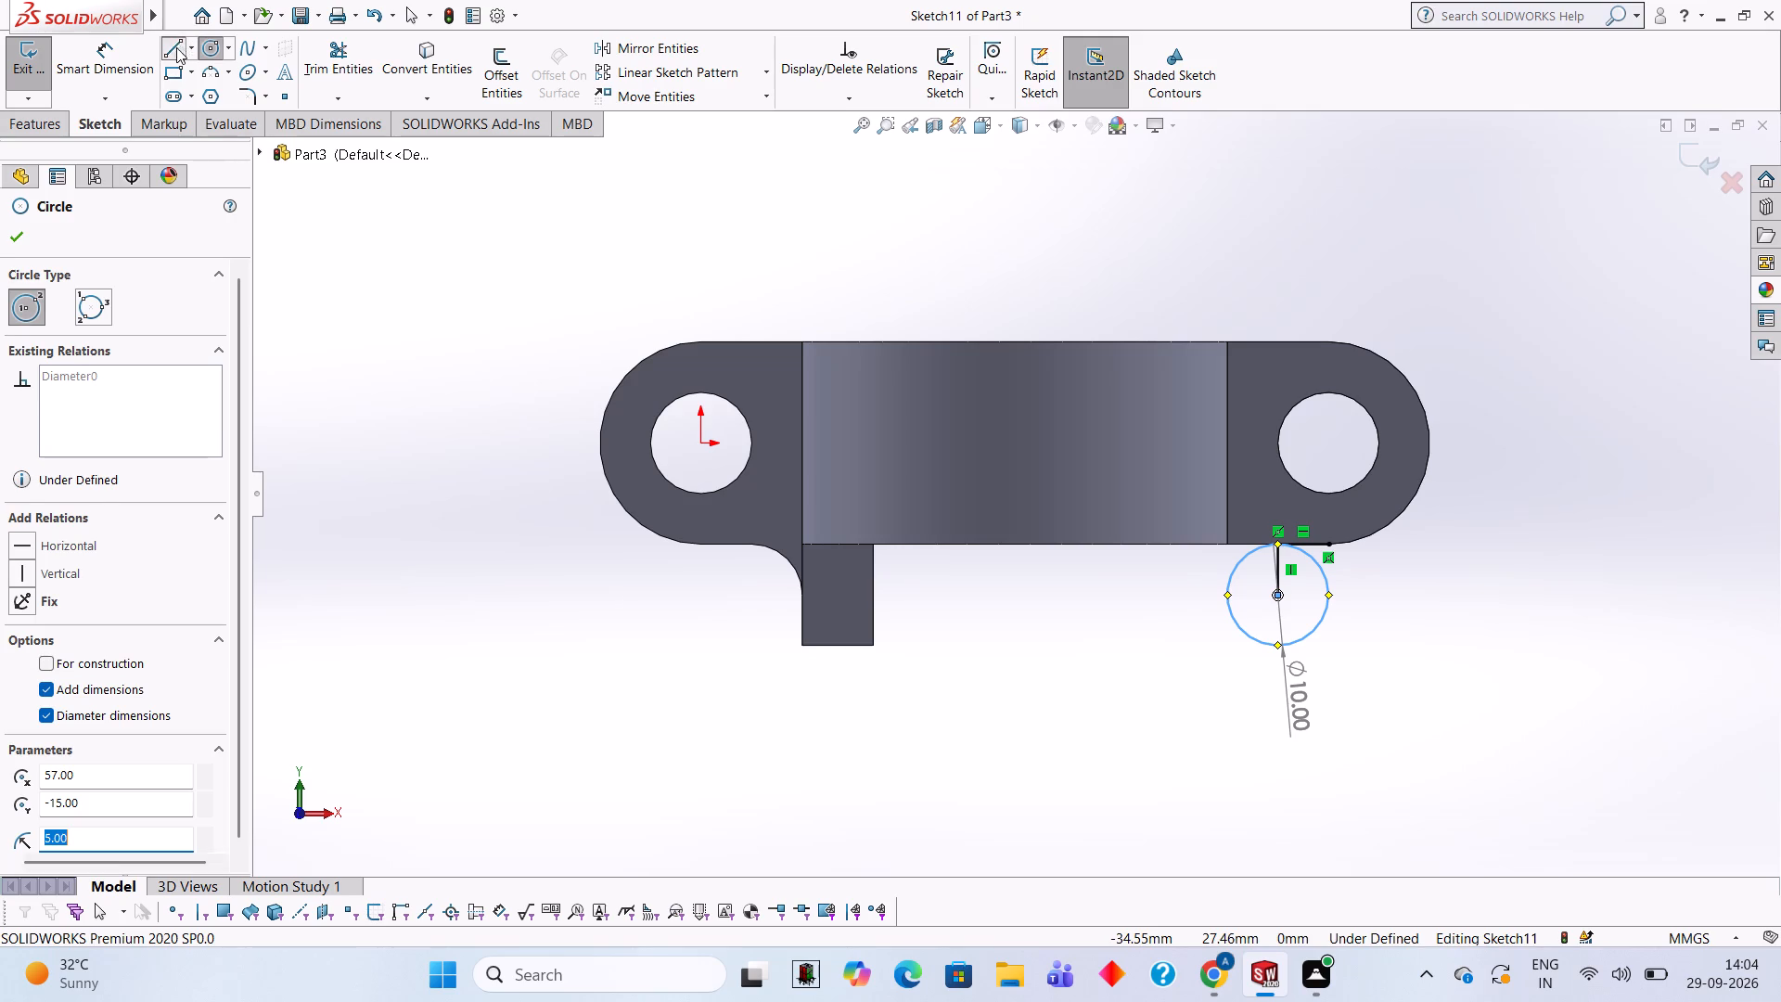
click(1225, 546)
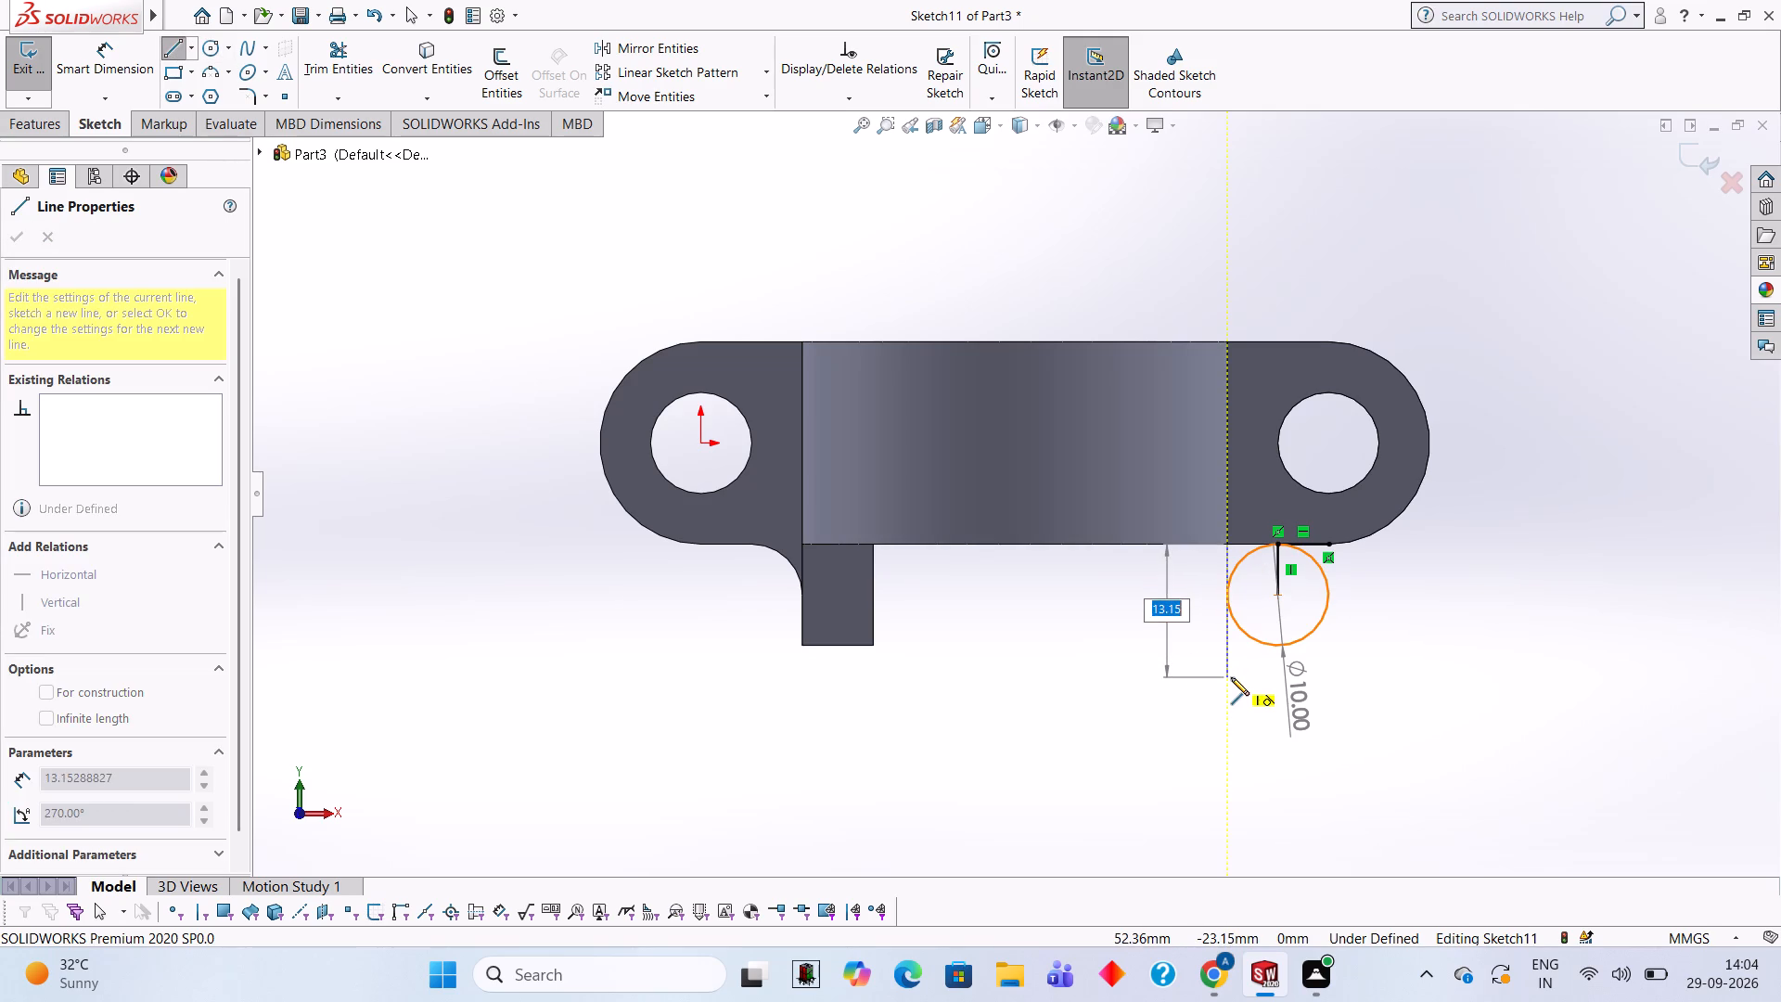
text(10)
key(Return)
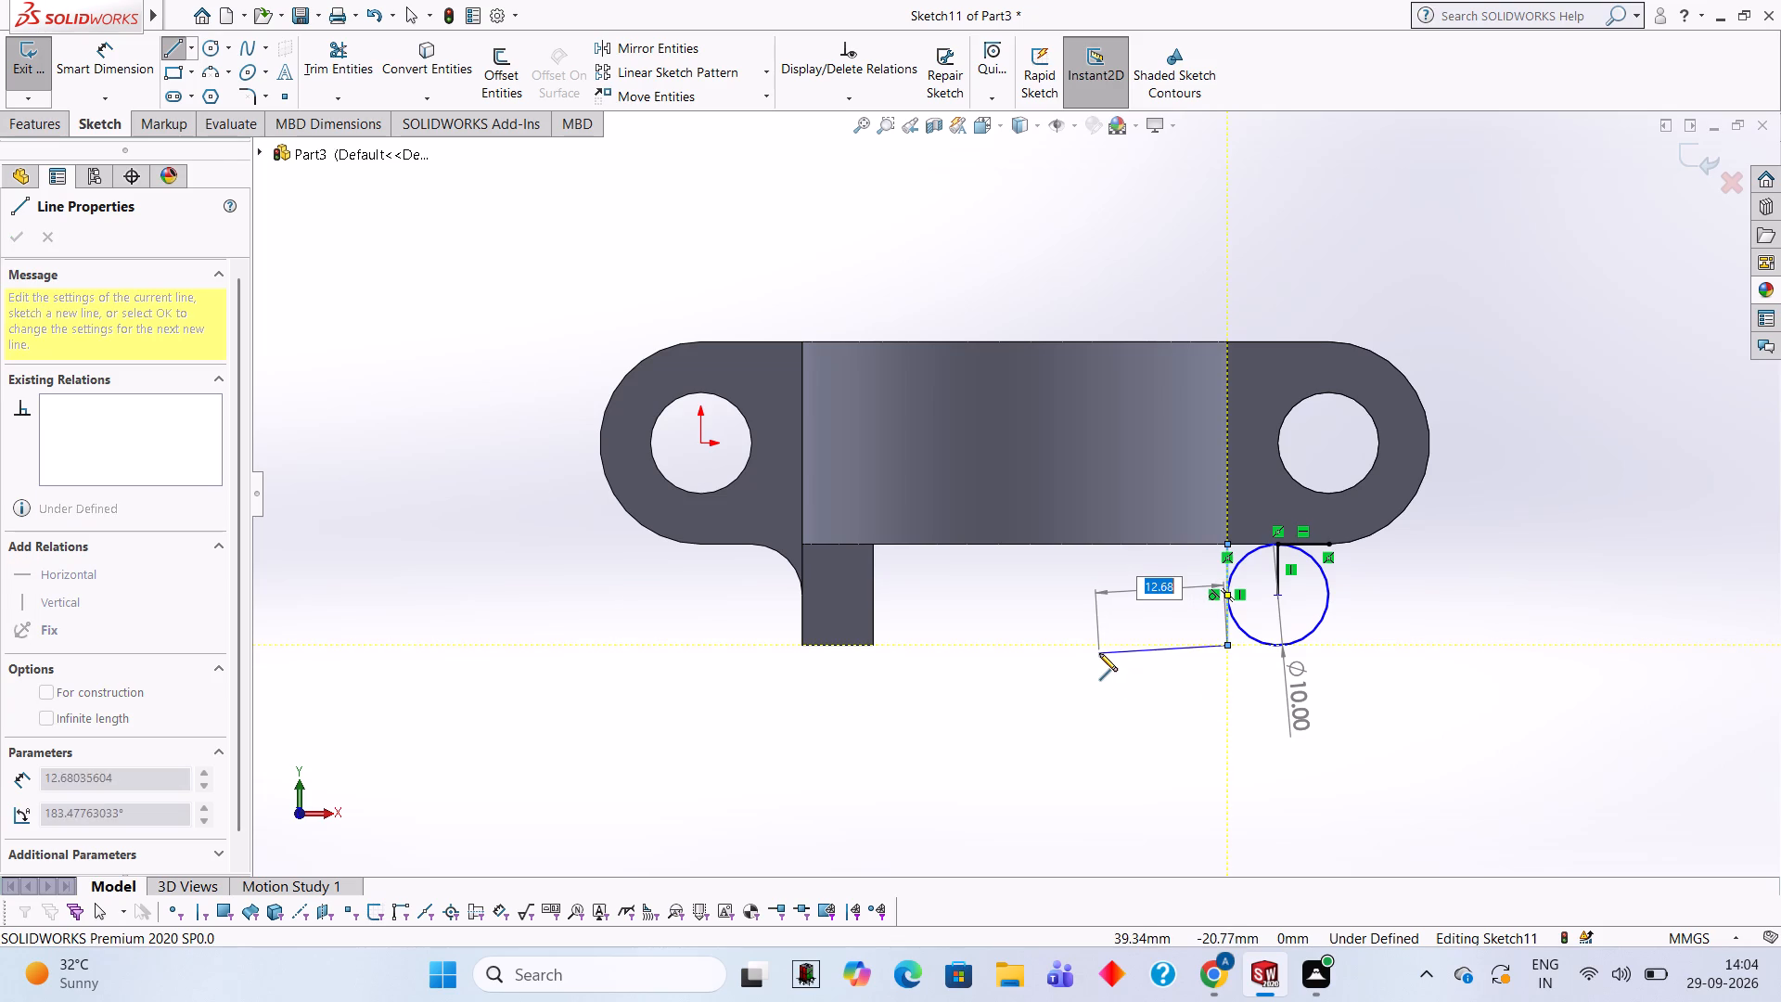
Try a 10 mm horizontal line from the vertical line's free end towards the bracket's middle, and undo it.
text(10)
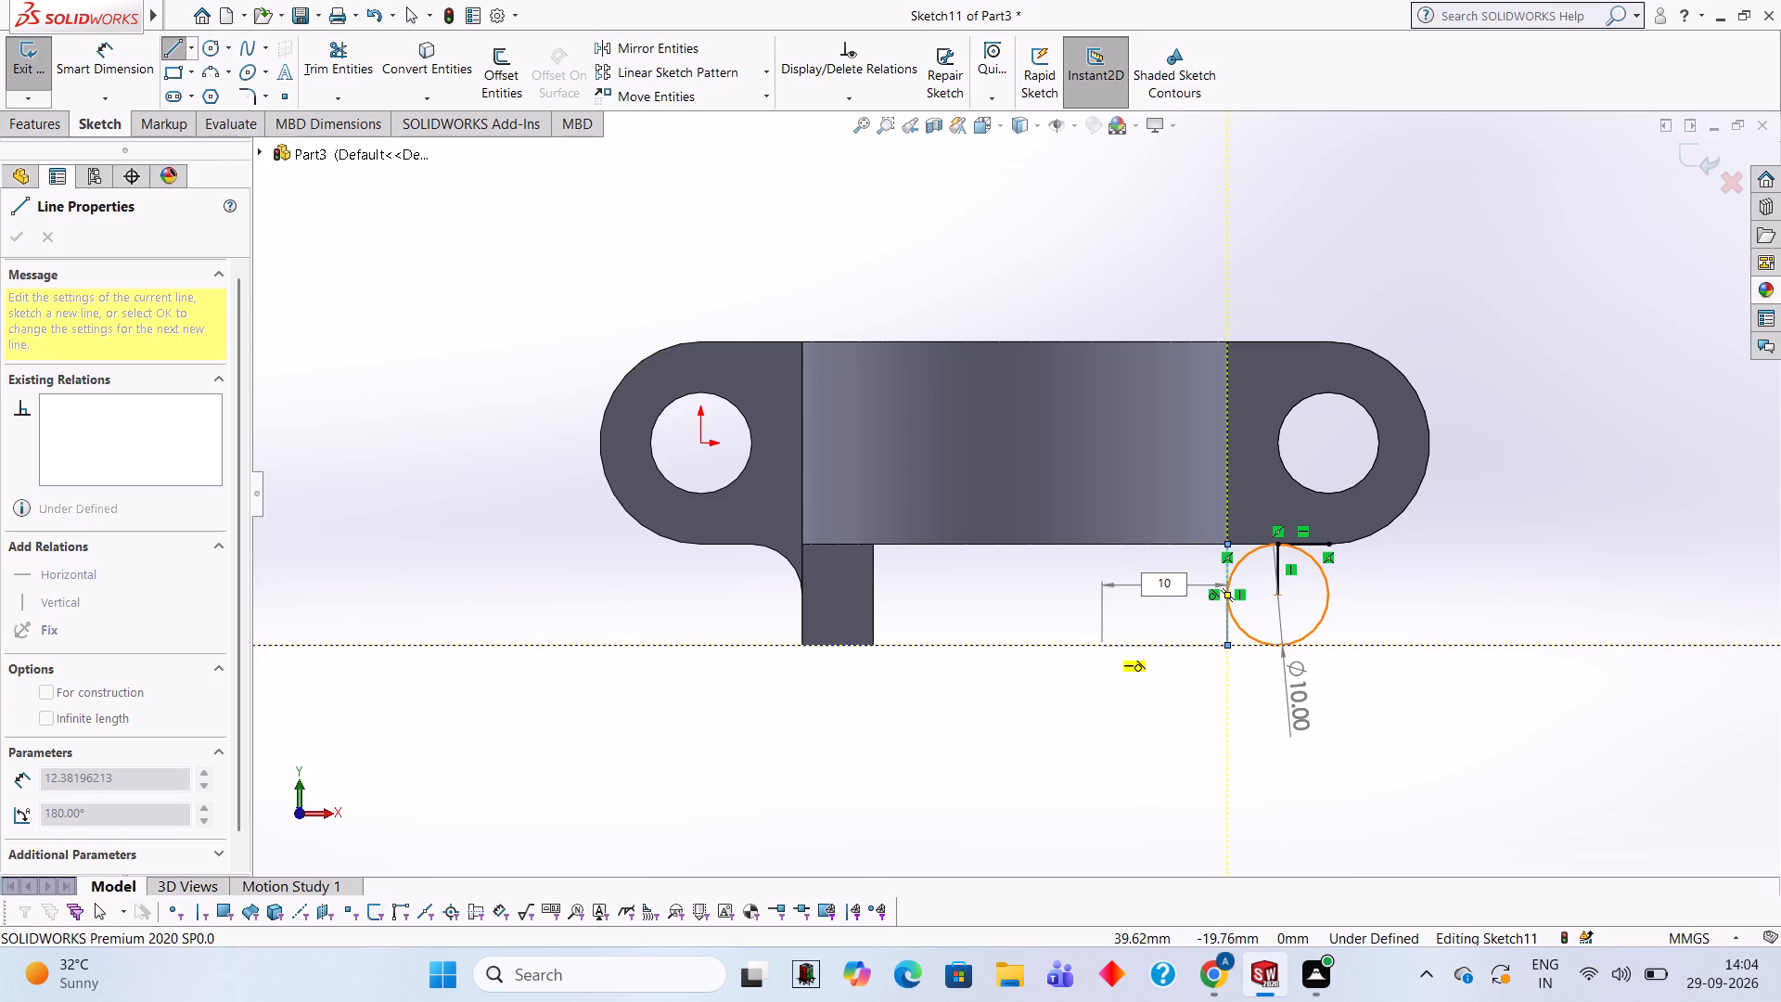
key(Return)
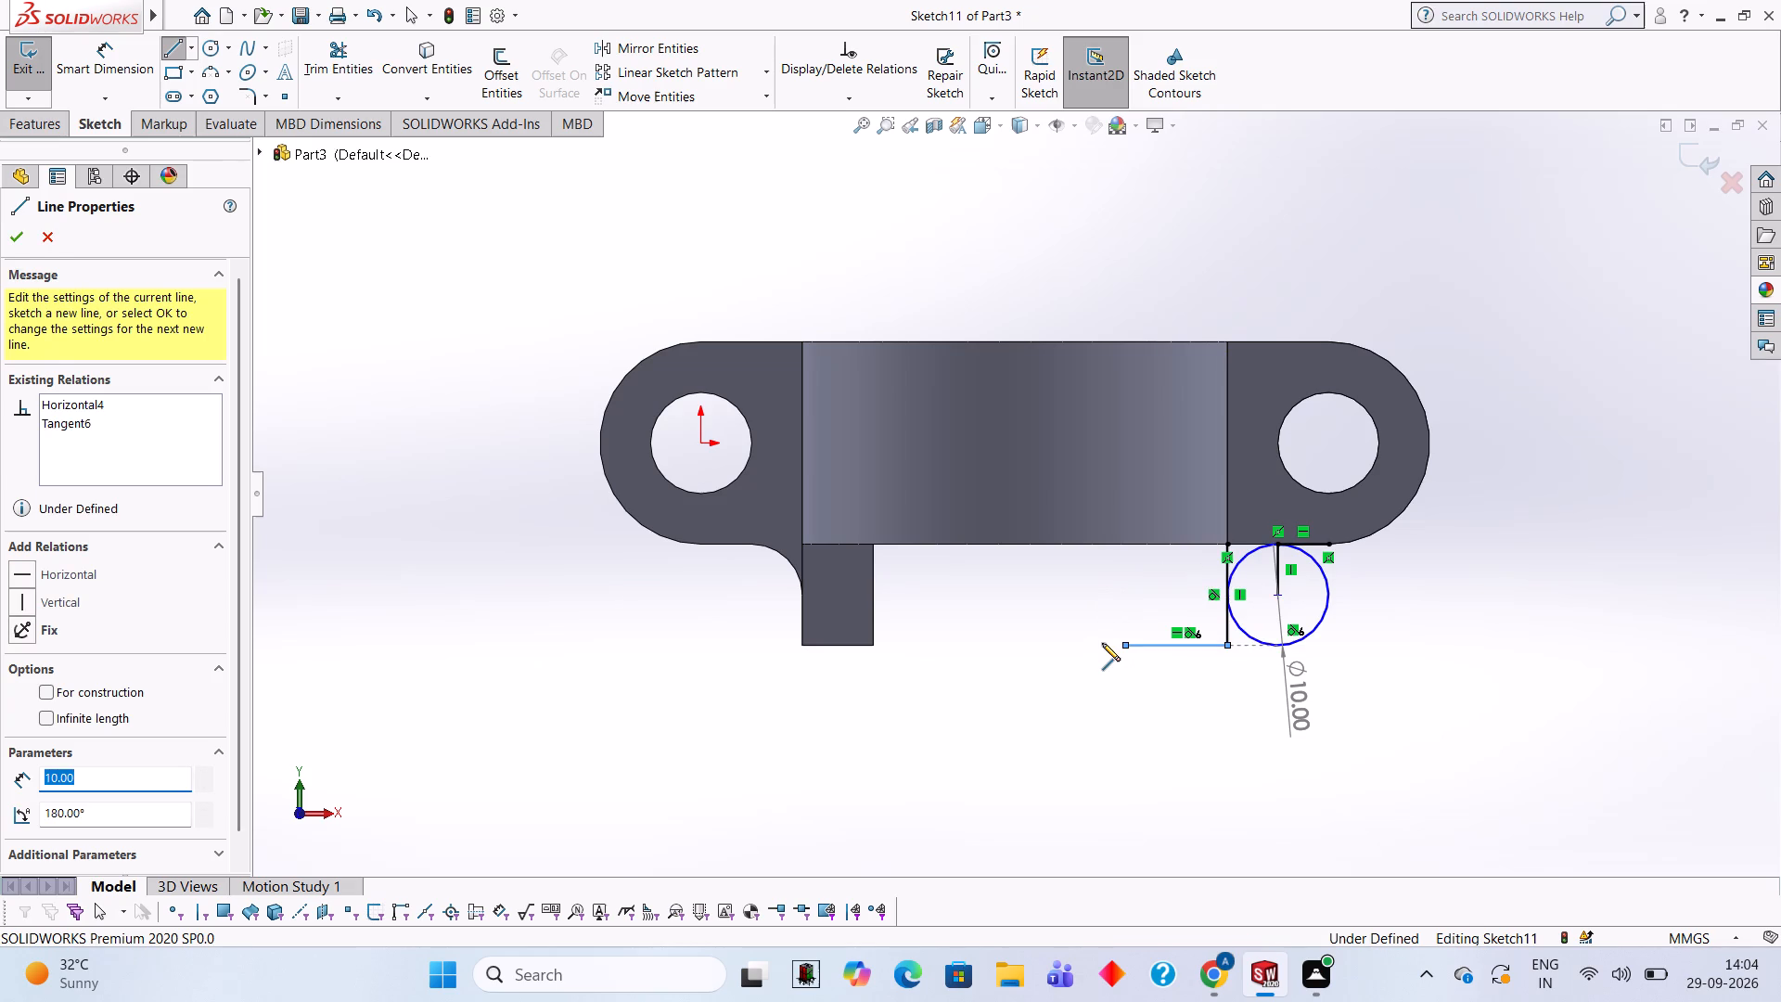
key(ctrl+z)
Draw a 7 mm horizontal line from the 10 mm line's free end towards the bracket's middle, and close the rectangle back to the boss's corner.
click(183, 55)
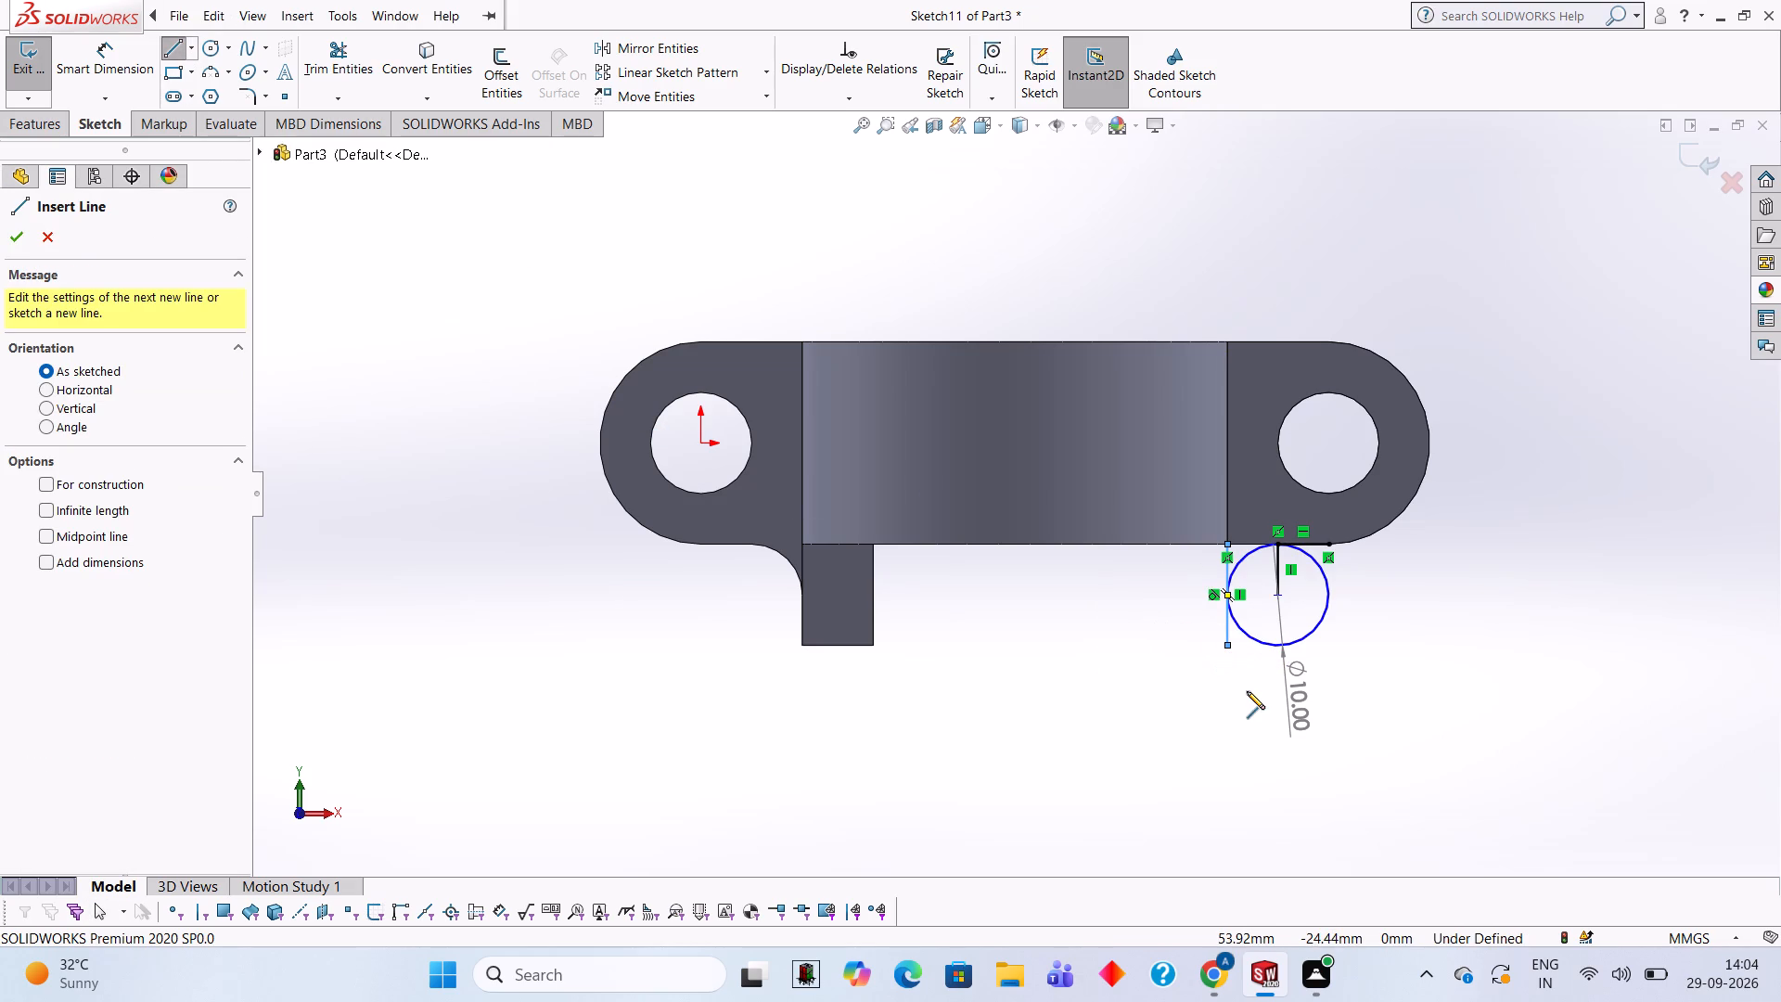
click(1227, 647)
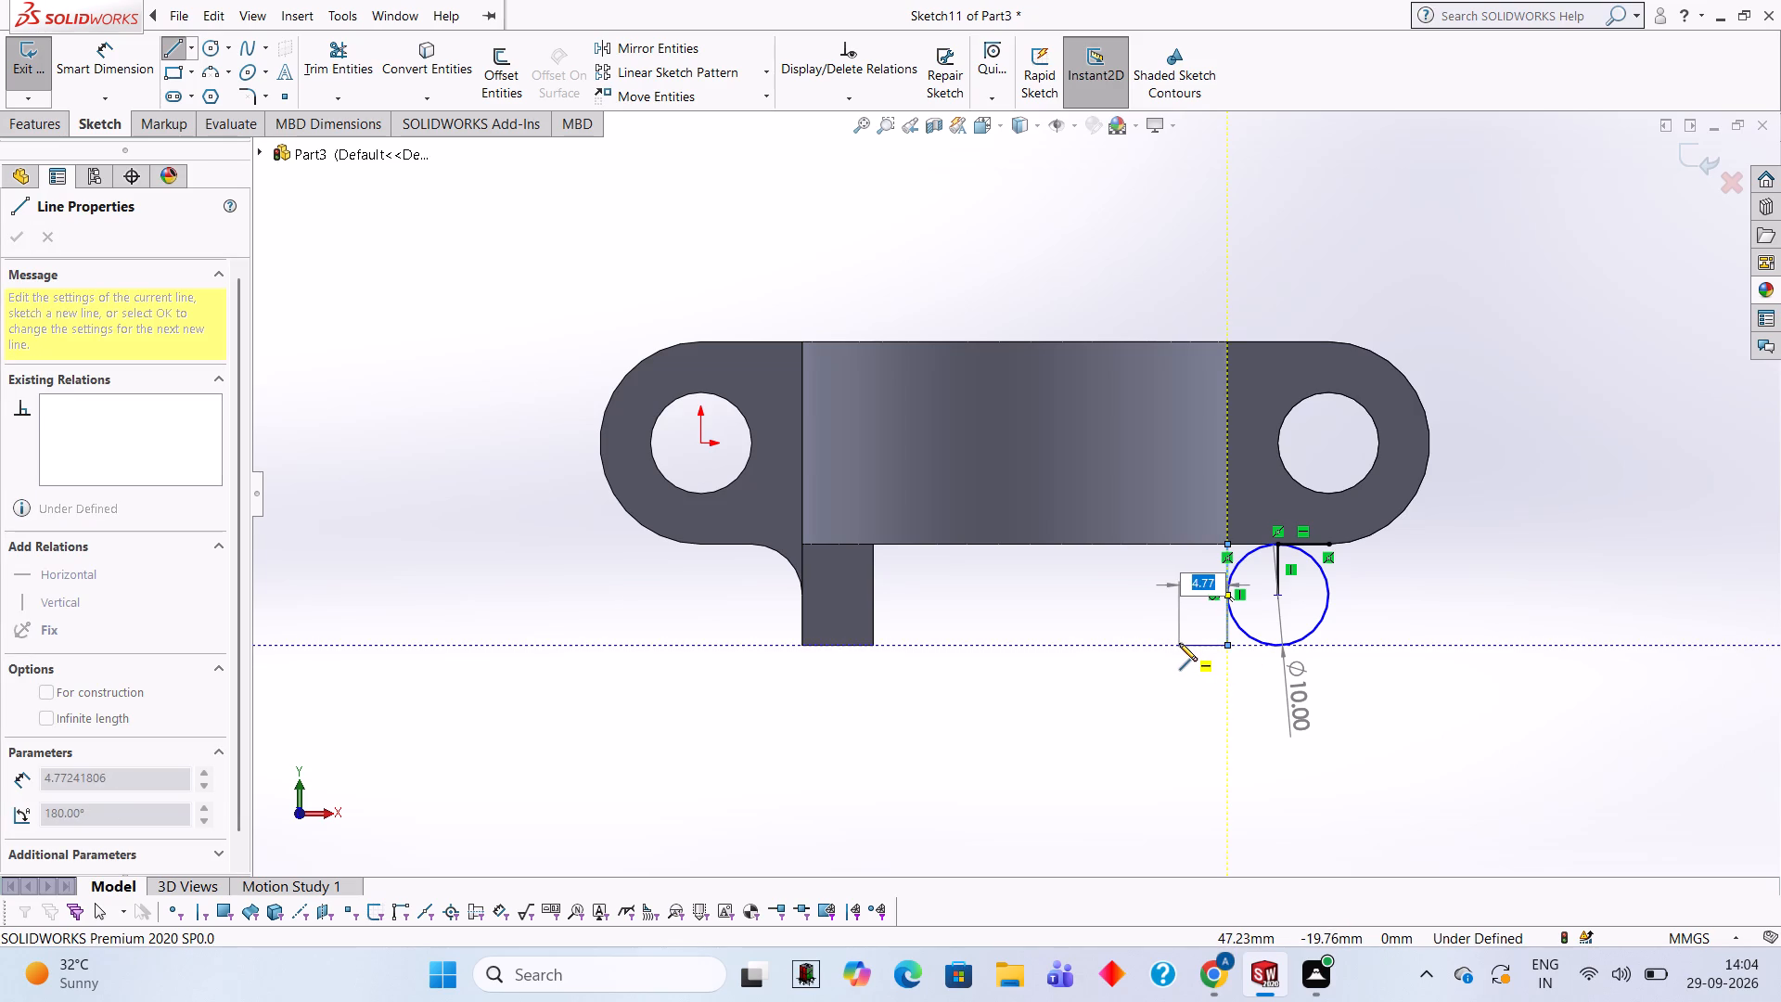
key(7)
key(Return)
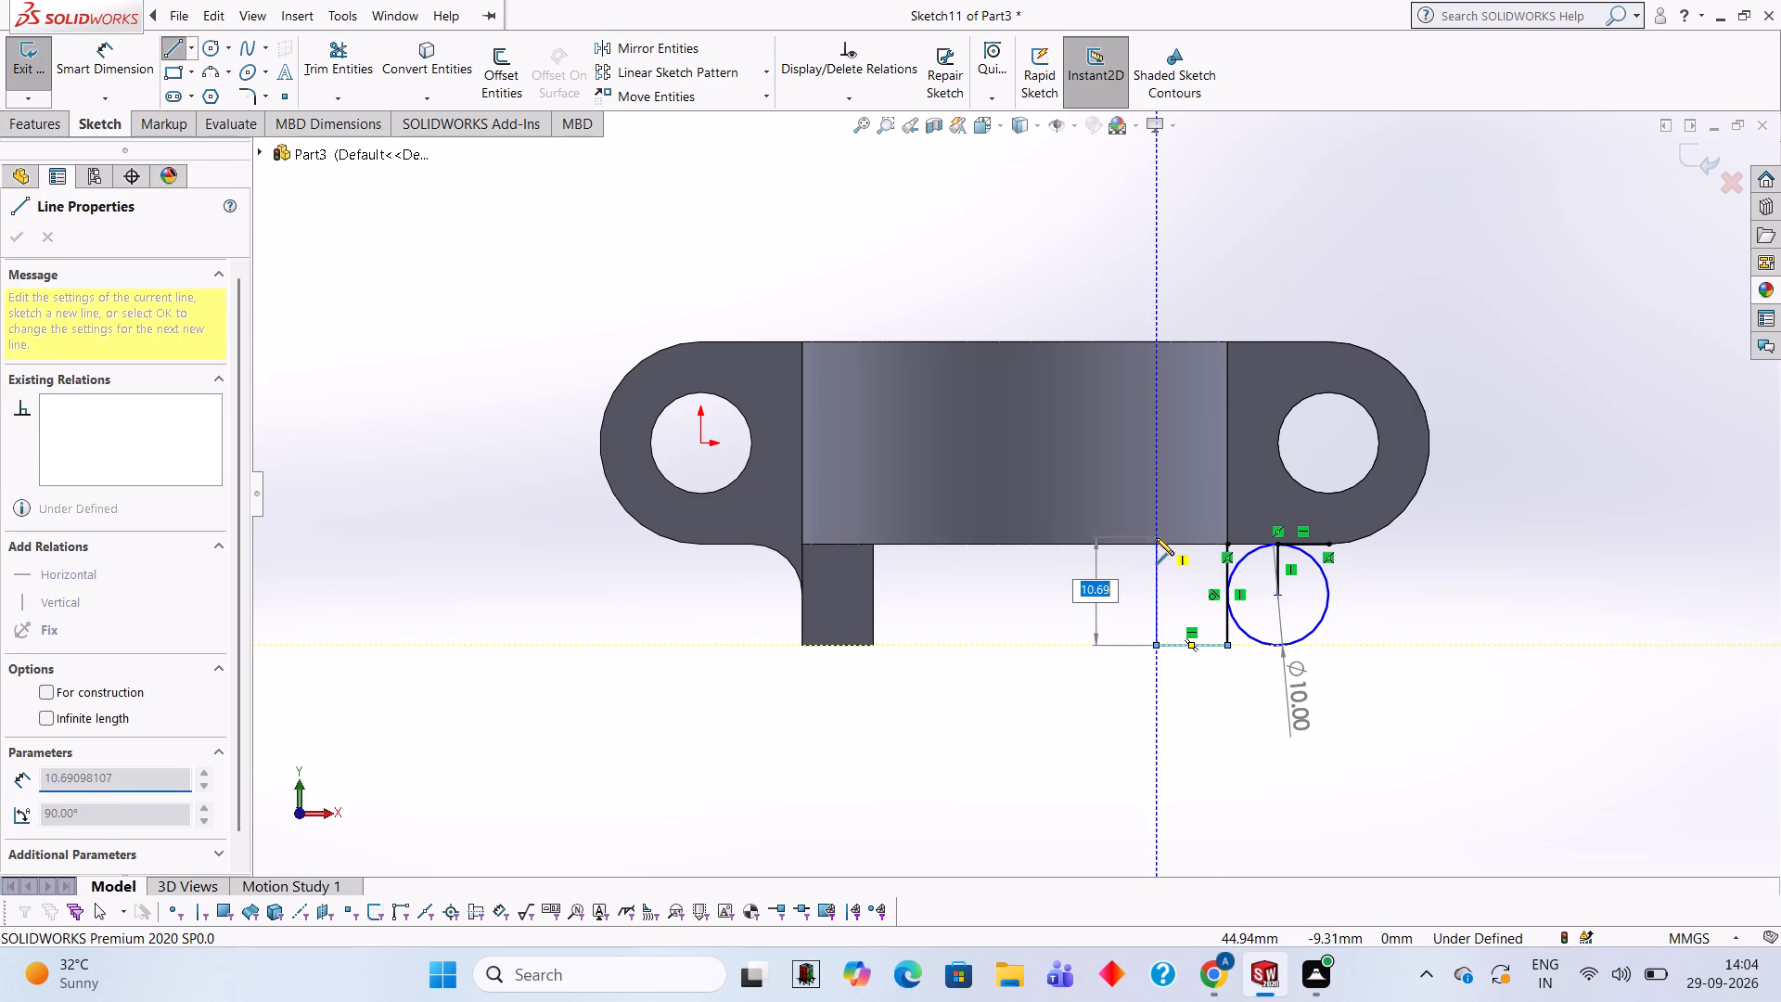
click(1156, 546)
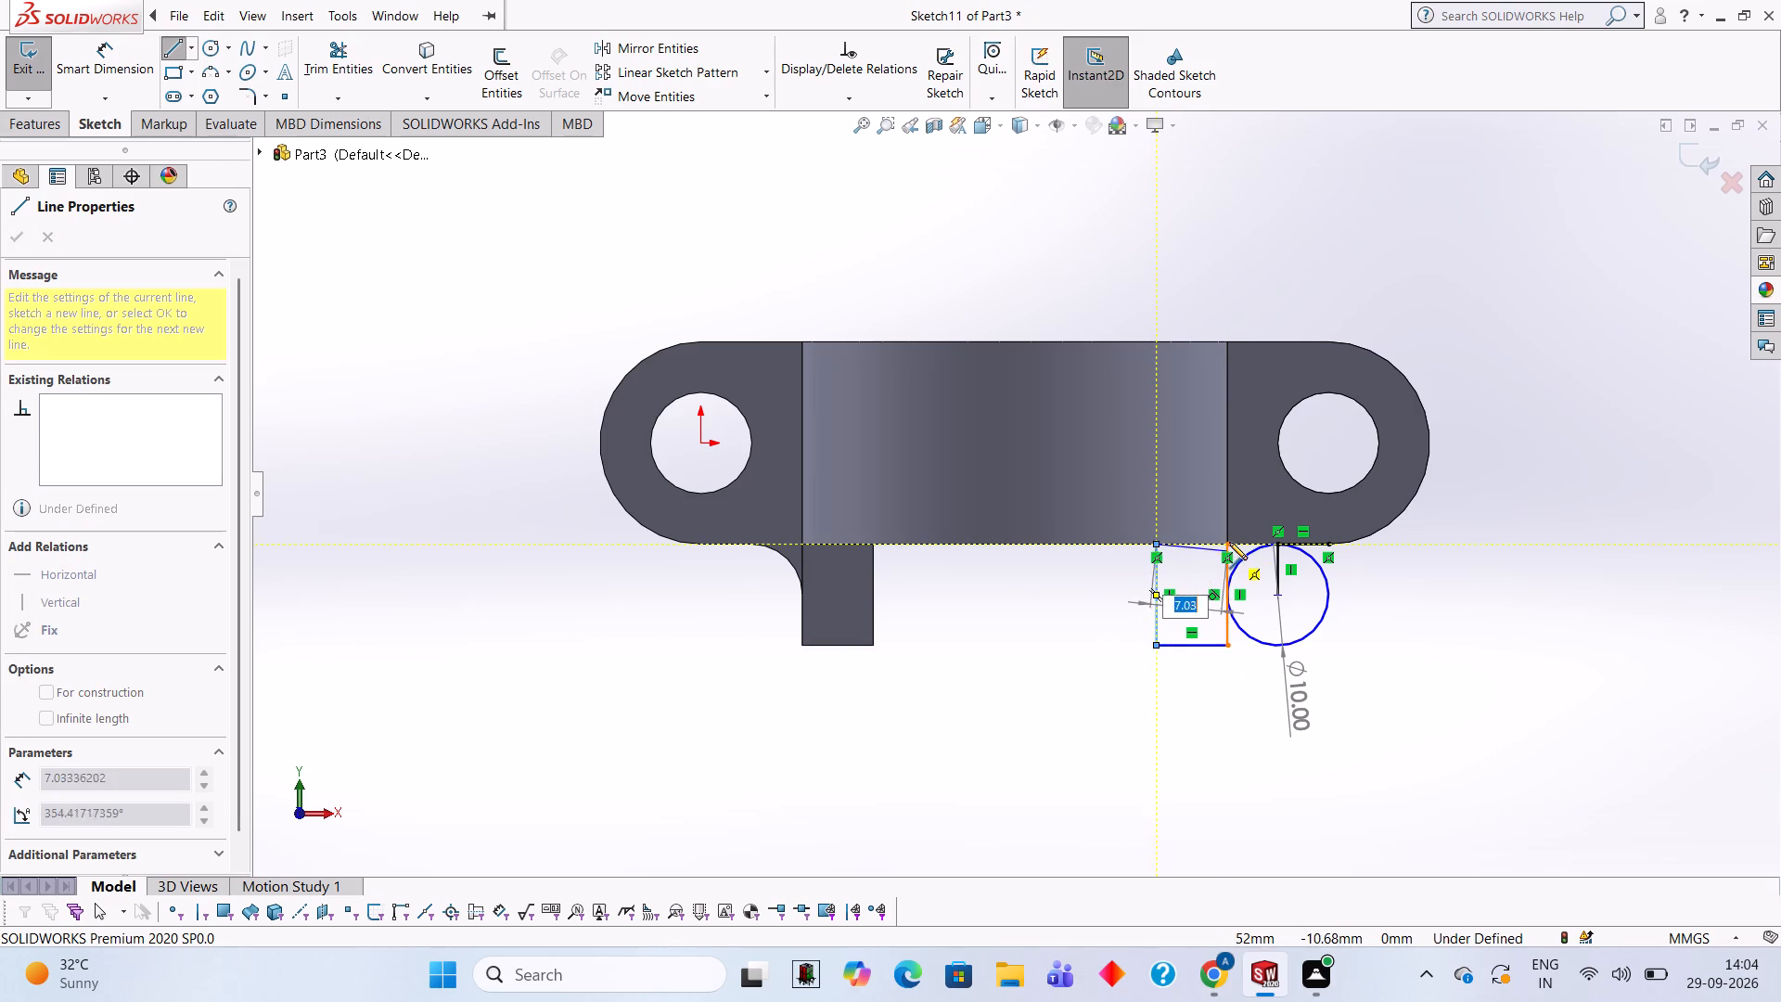
click(1229, 542)
key(Escape)
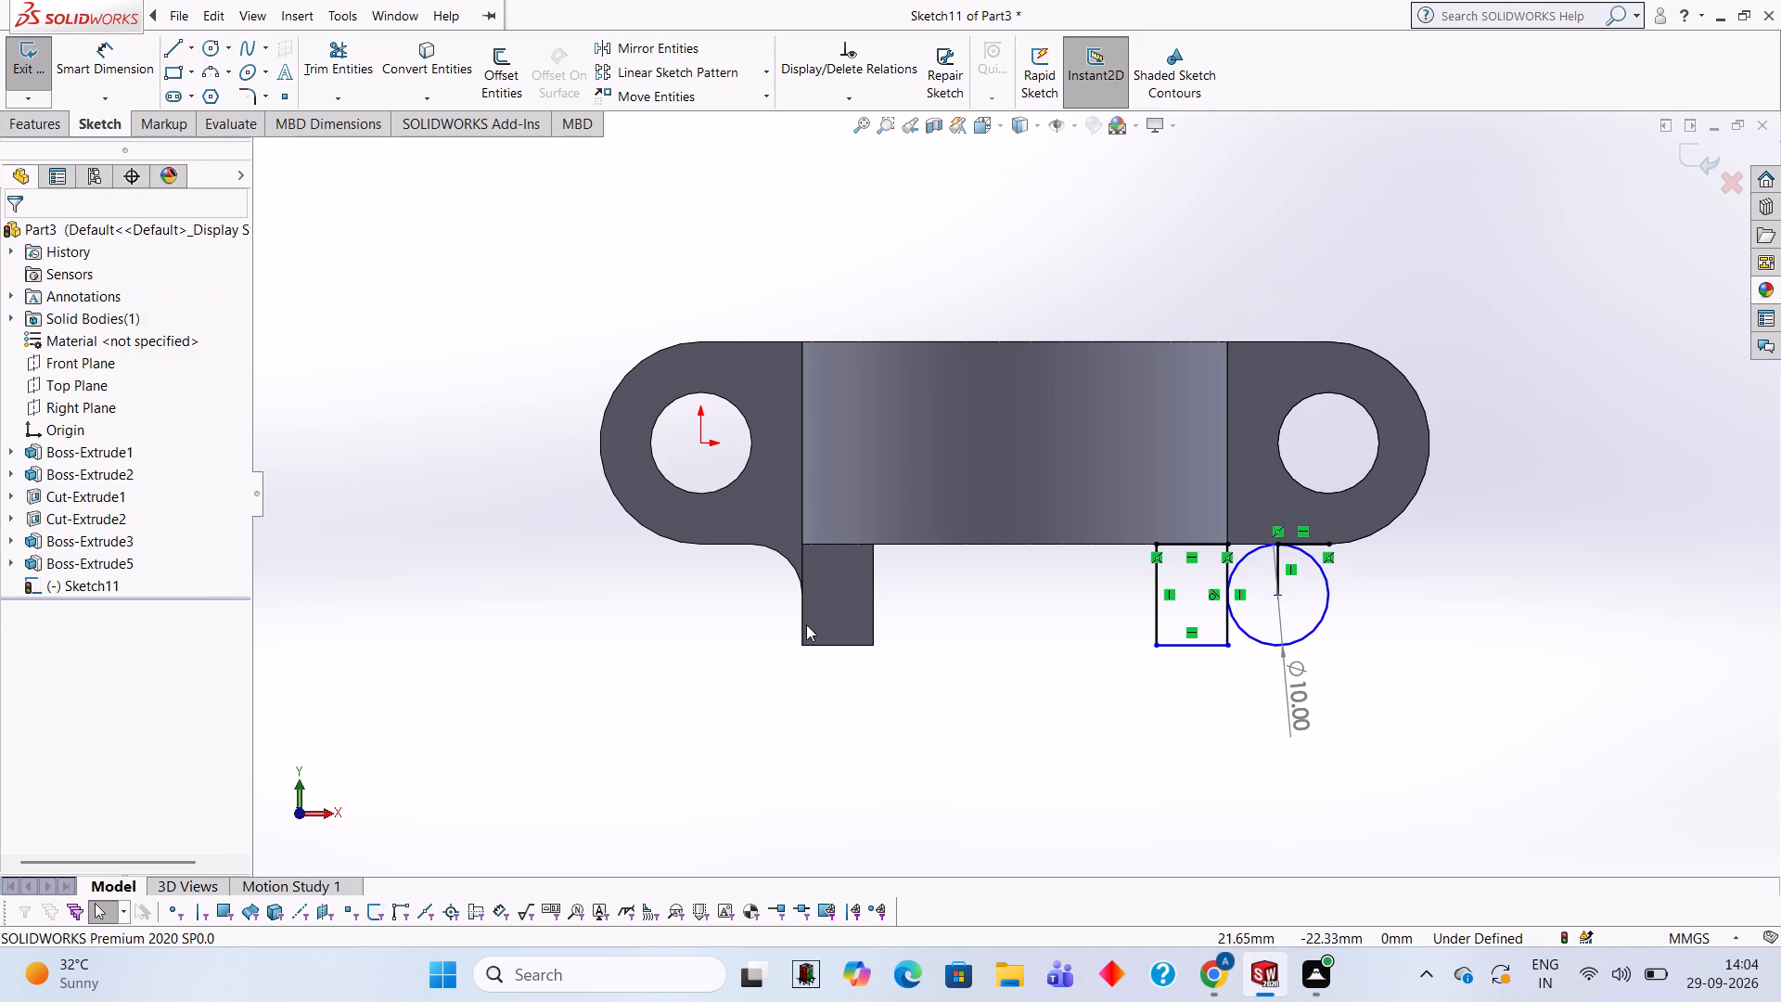
Trim the 10 mm circle to the quarter arc between plate edge and tab, removing the surplus line segments around it.
click(352, 76)
scroll(1710, 572, down, 2)
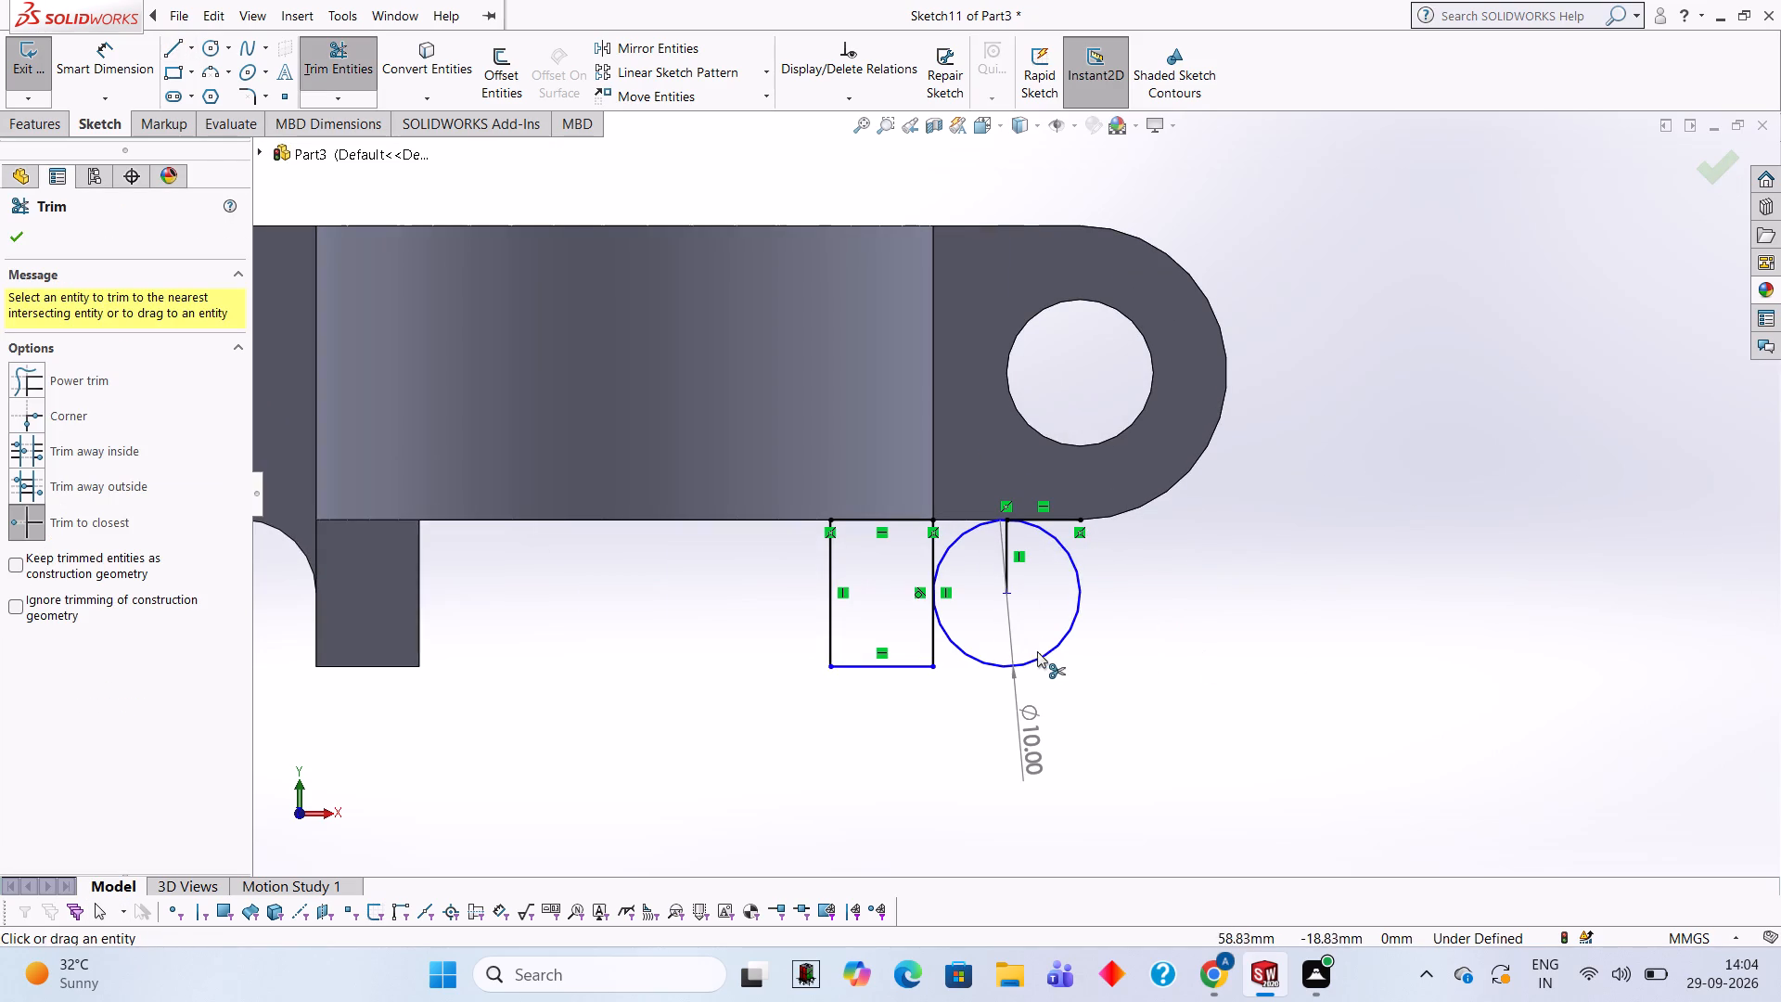
click(1042, 653)
click(931, 540)
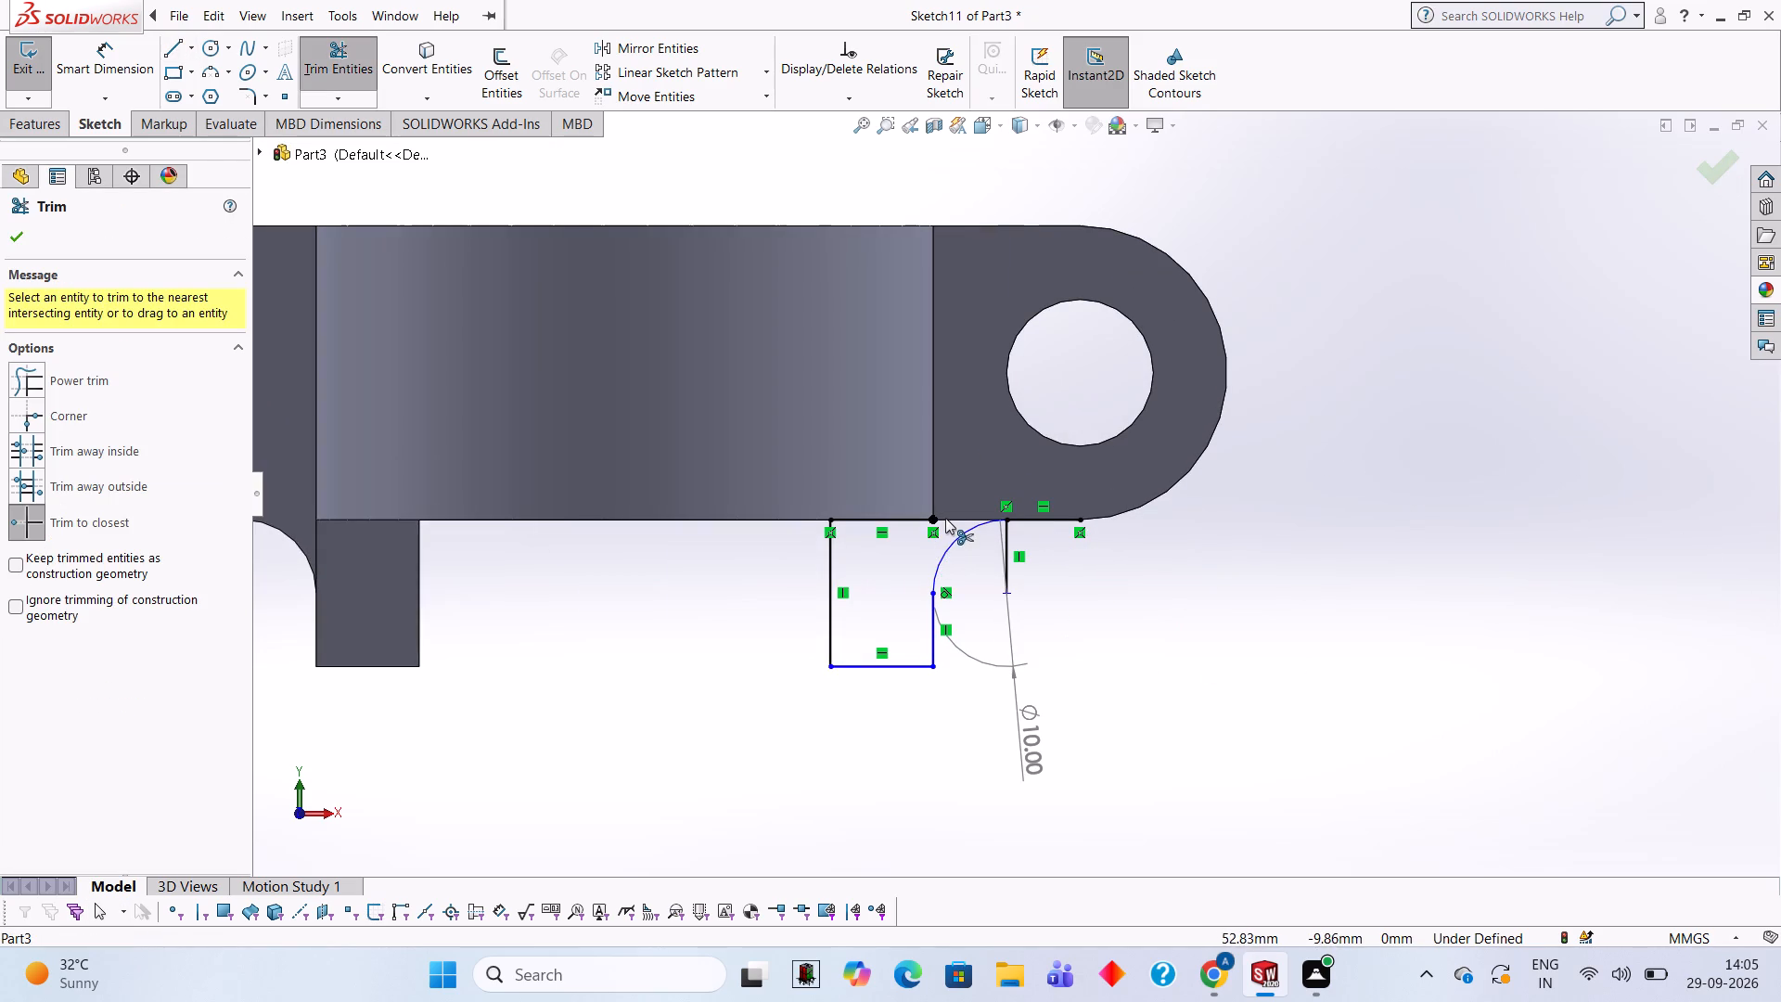
click(1053, 520)
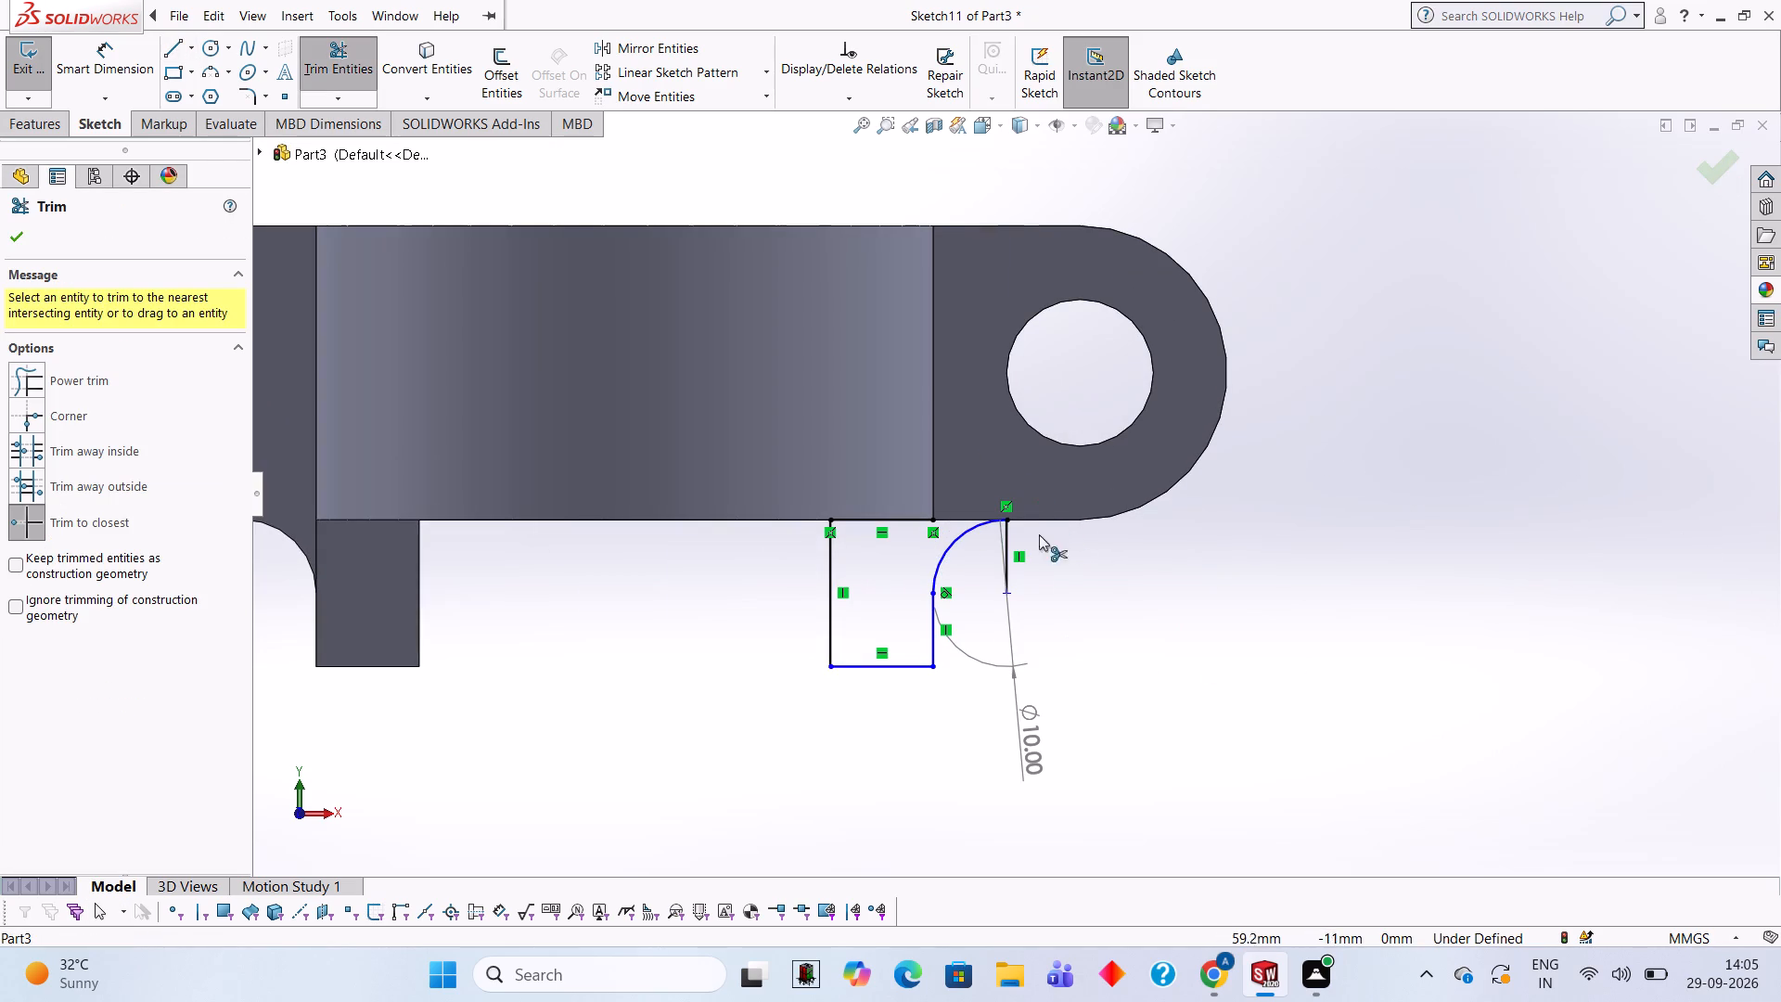
click(1005, 533)
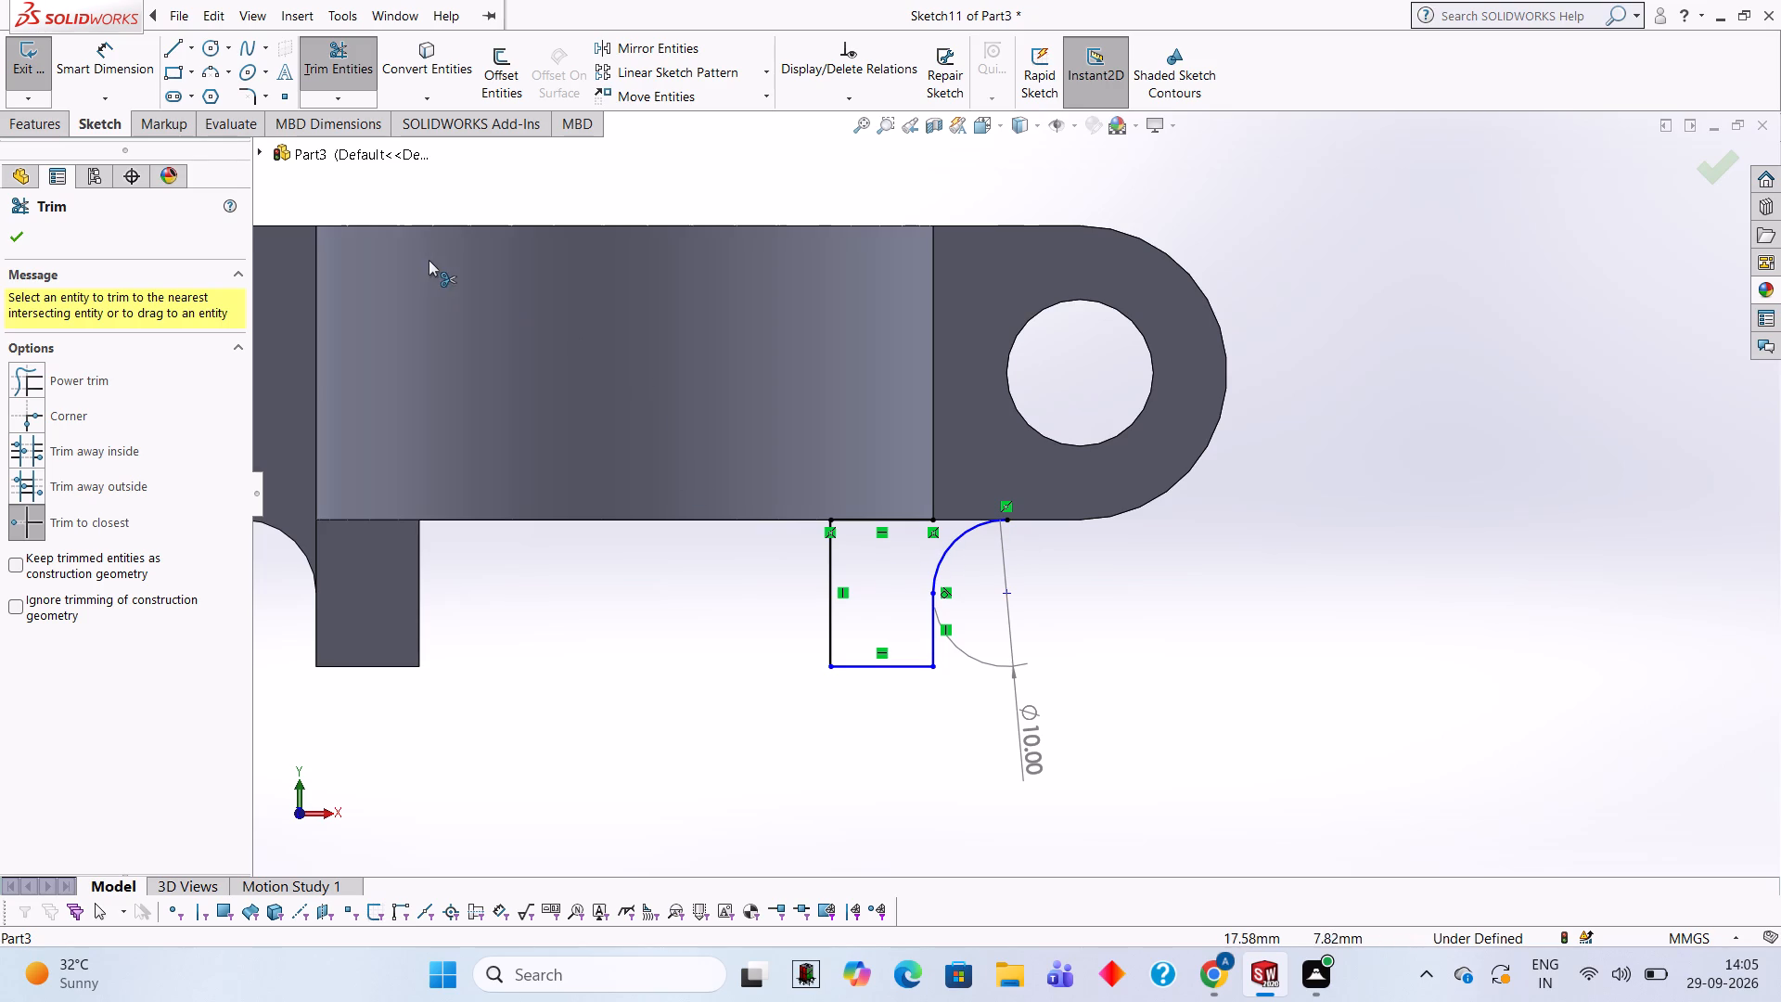
Draw a 5 mm horizontal line along the plate edge from the boss's corner to the arc's end, closing the tab profile.
click(177, 50)
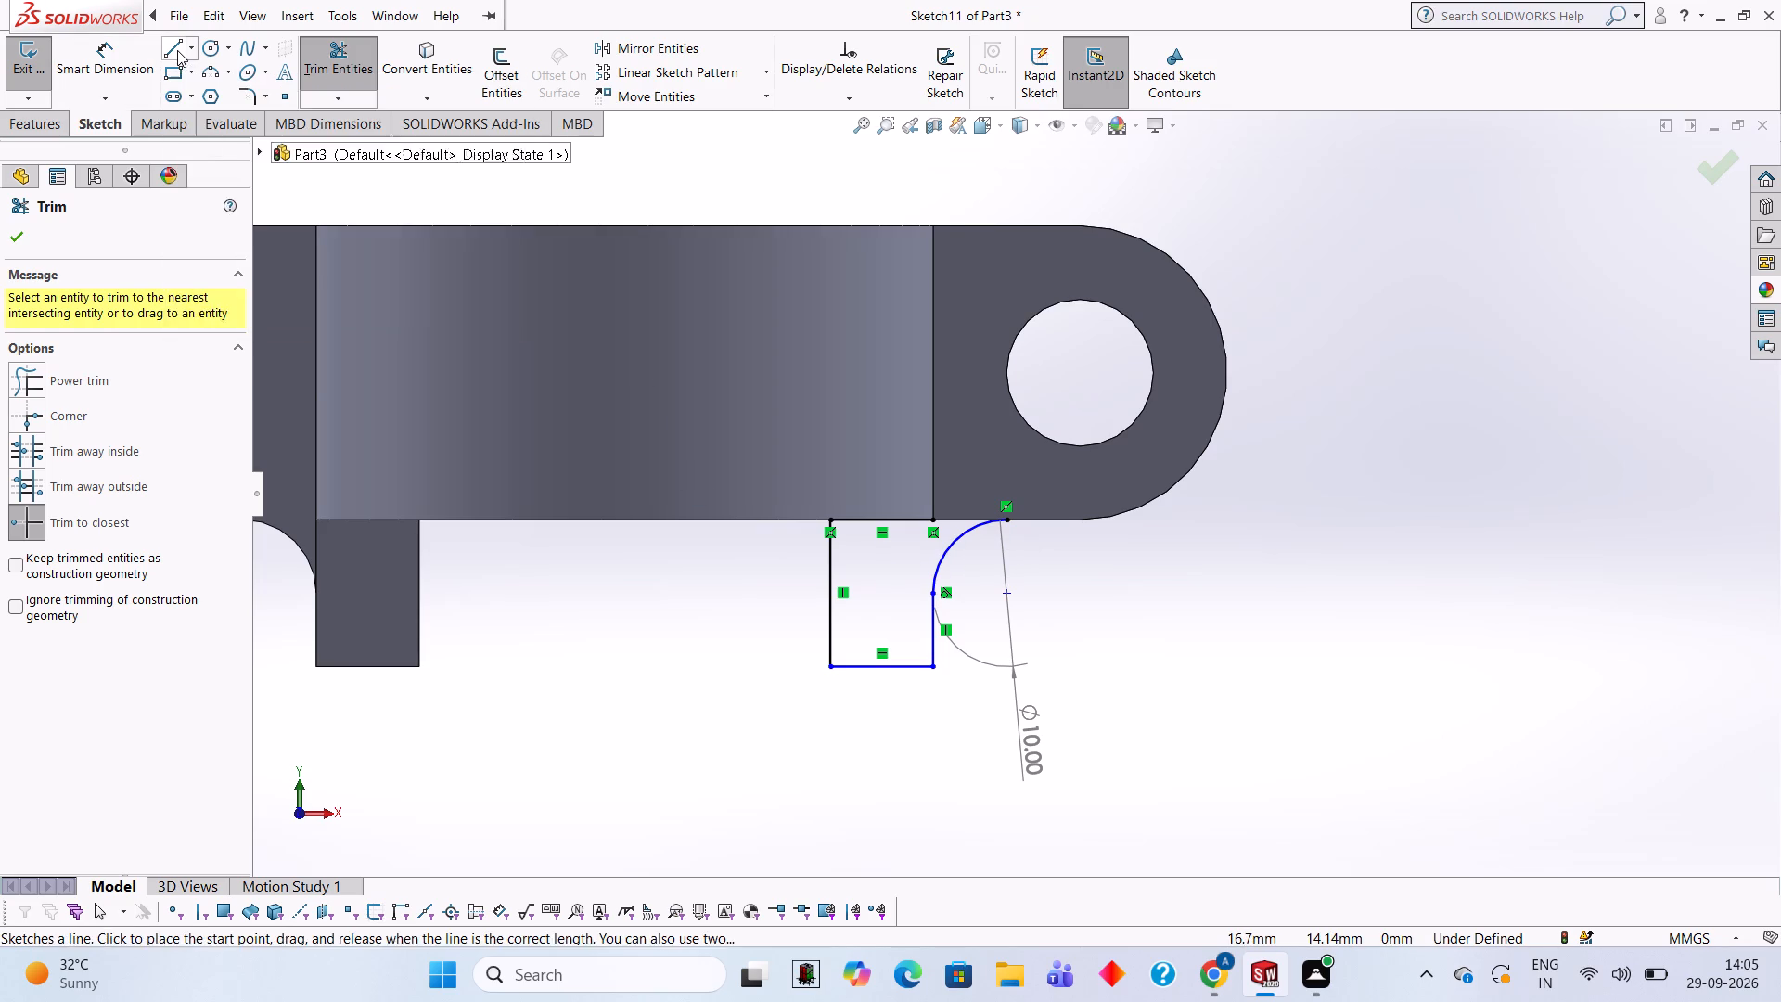
scroll(908, 531, down, 2)
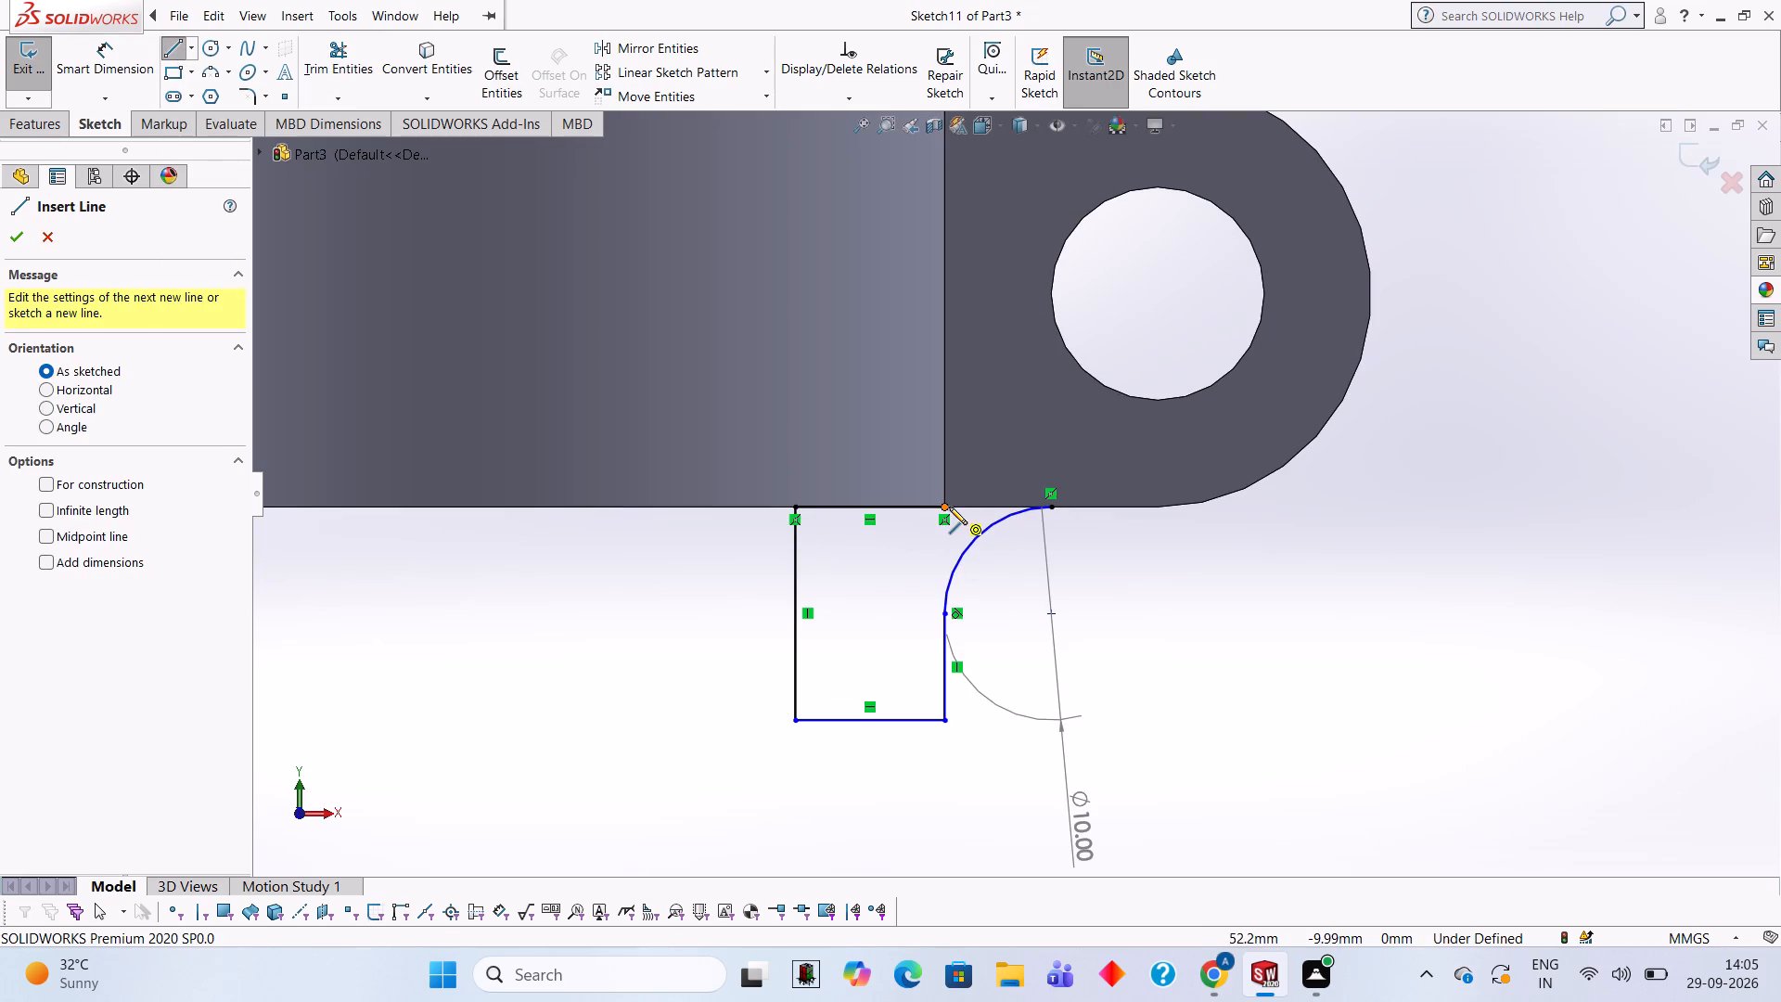
click(940, 504)
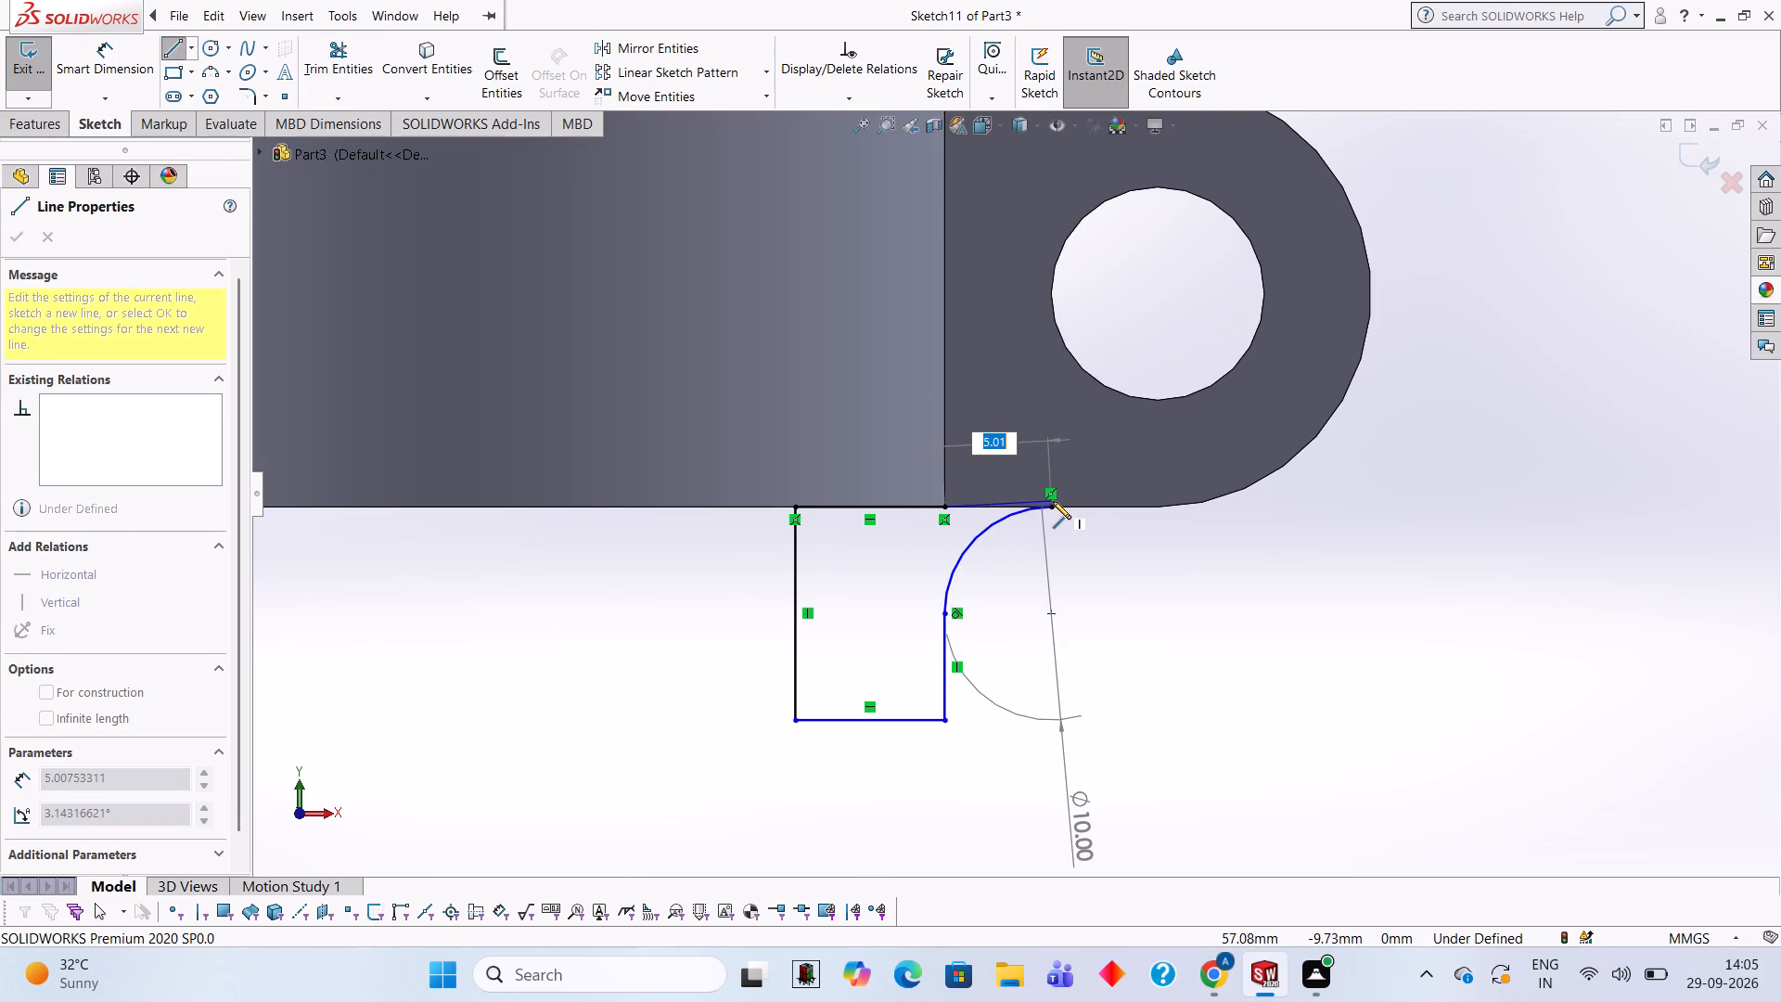
click(1054, 507)
Extrude the second tab profile 5 mm blind in the reversed direction, through the plate's thickness, with the result merged.
scroll(1001, 680, up, 2)
middle_drag(1037, 700, 1023, 597)
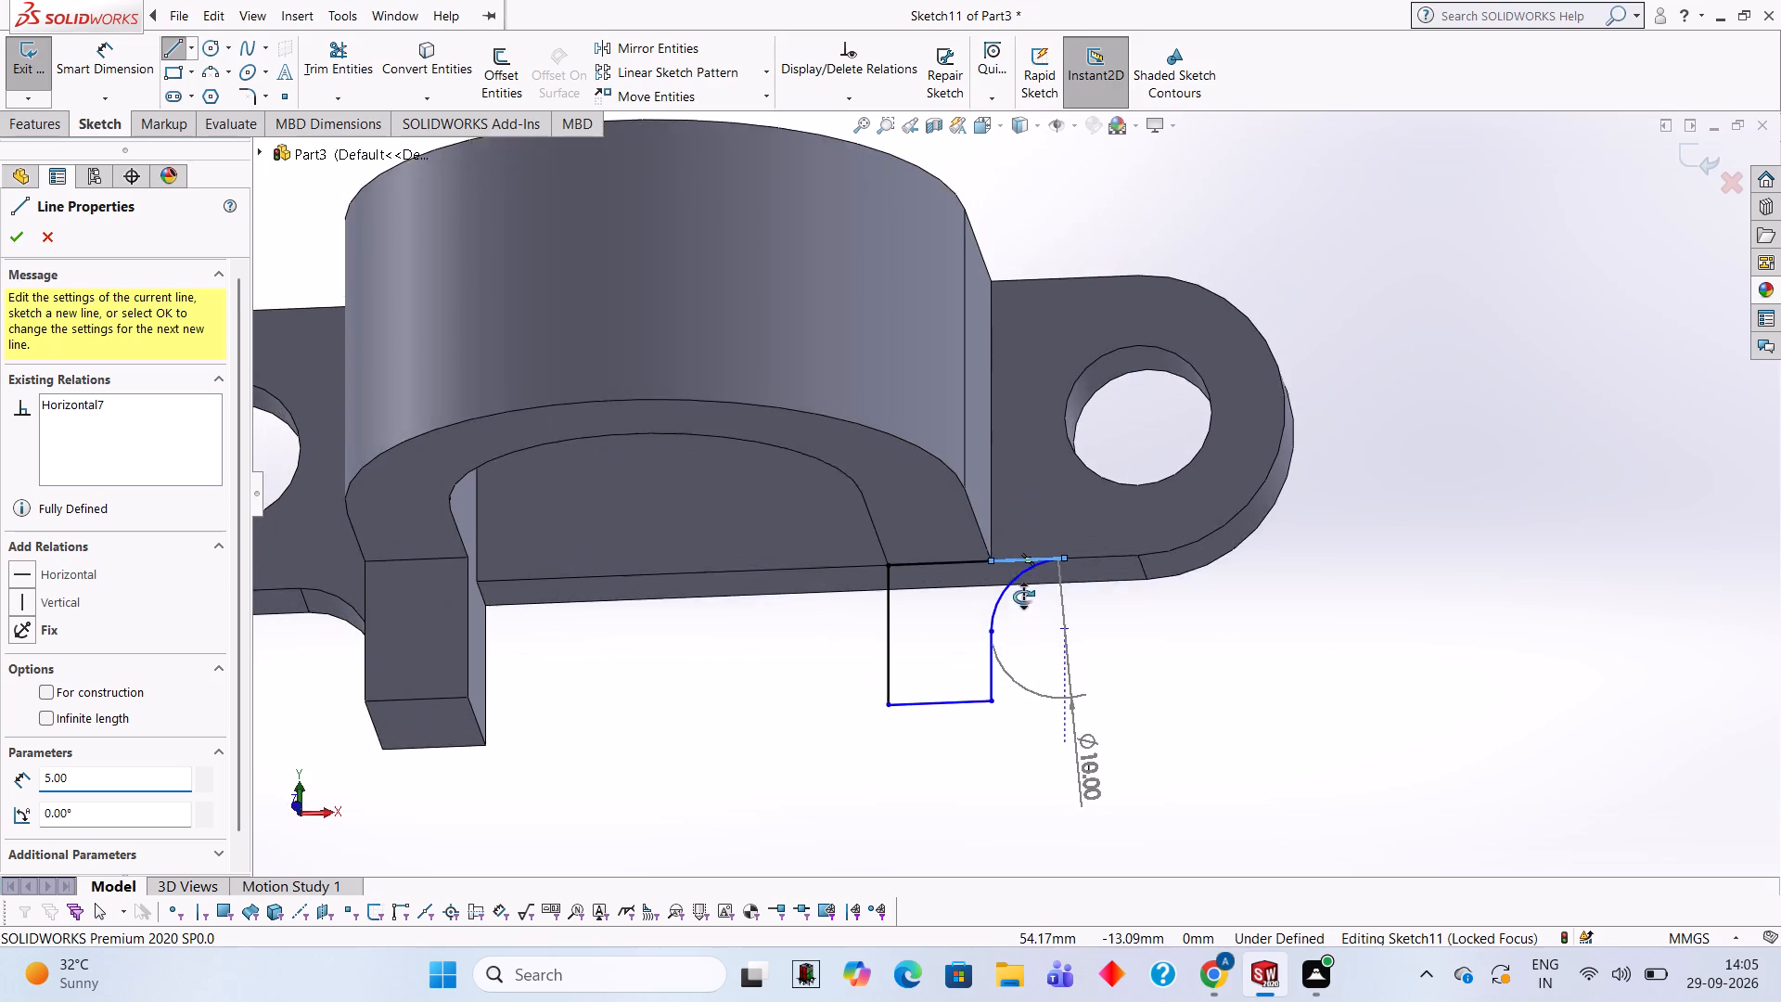
middle_drag(1023, 597, 1023, 590)
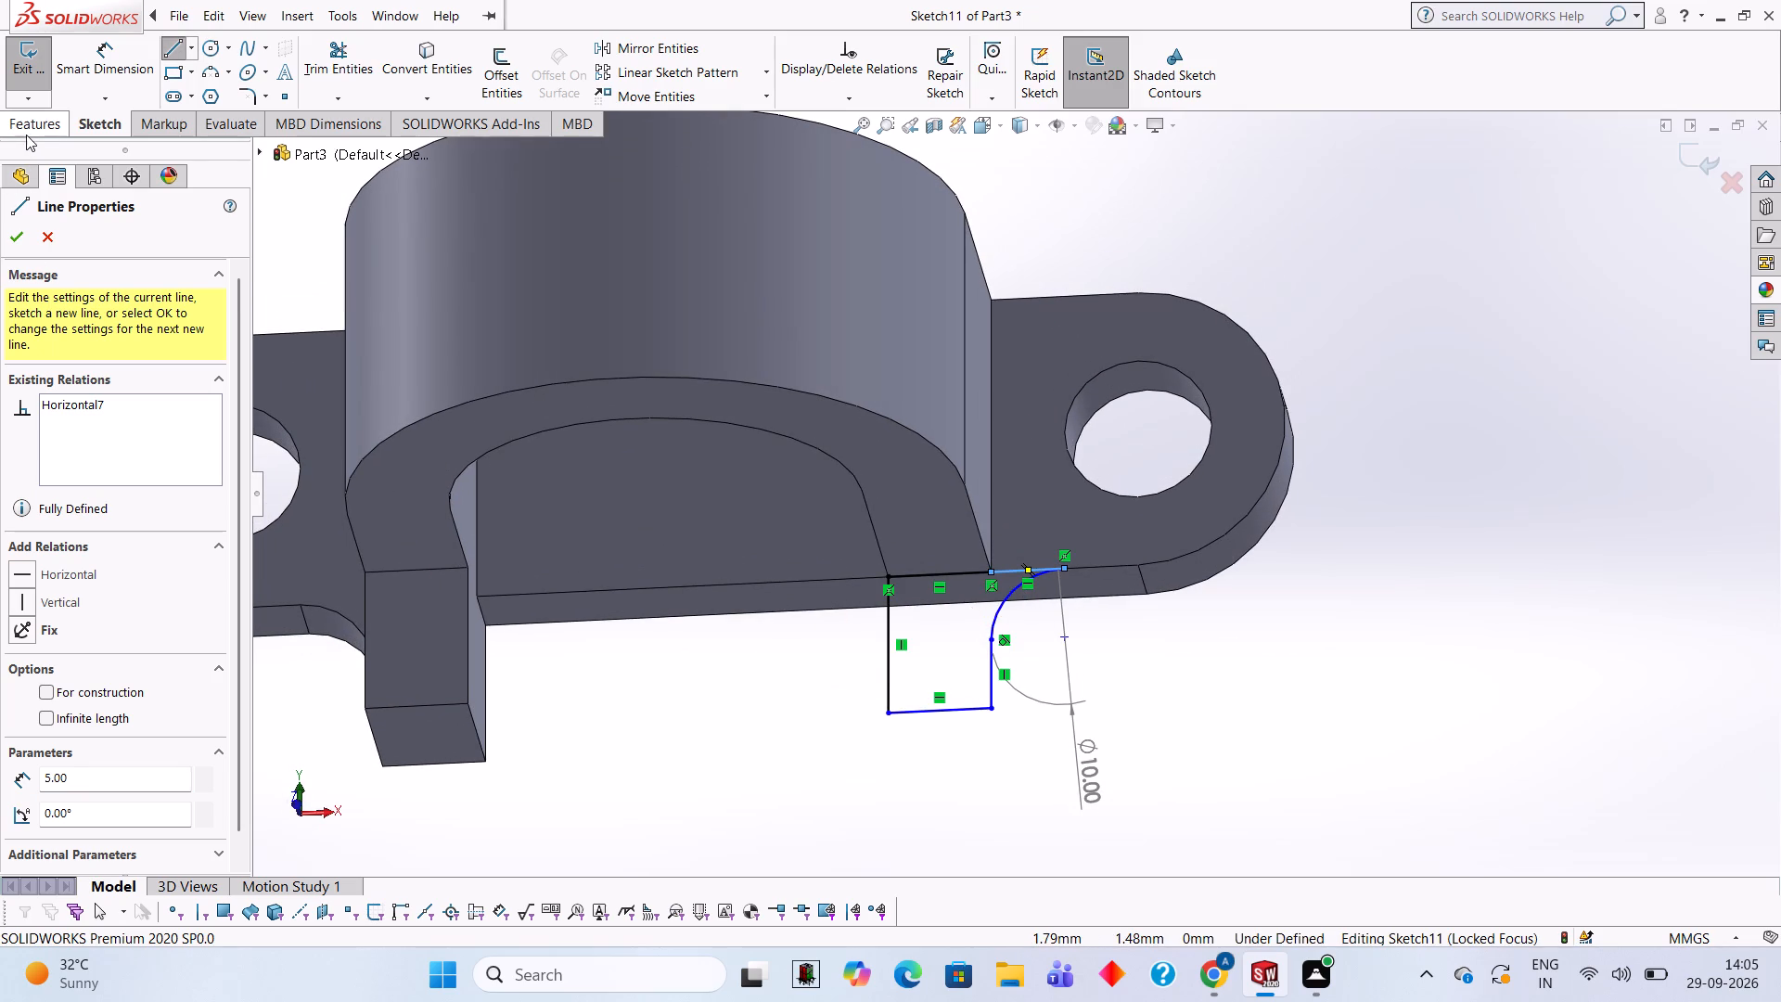
click(26, 124)
click(33, 86)
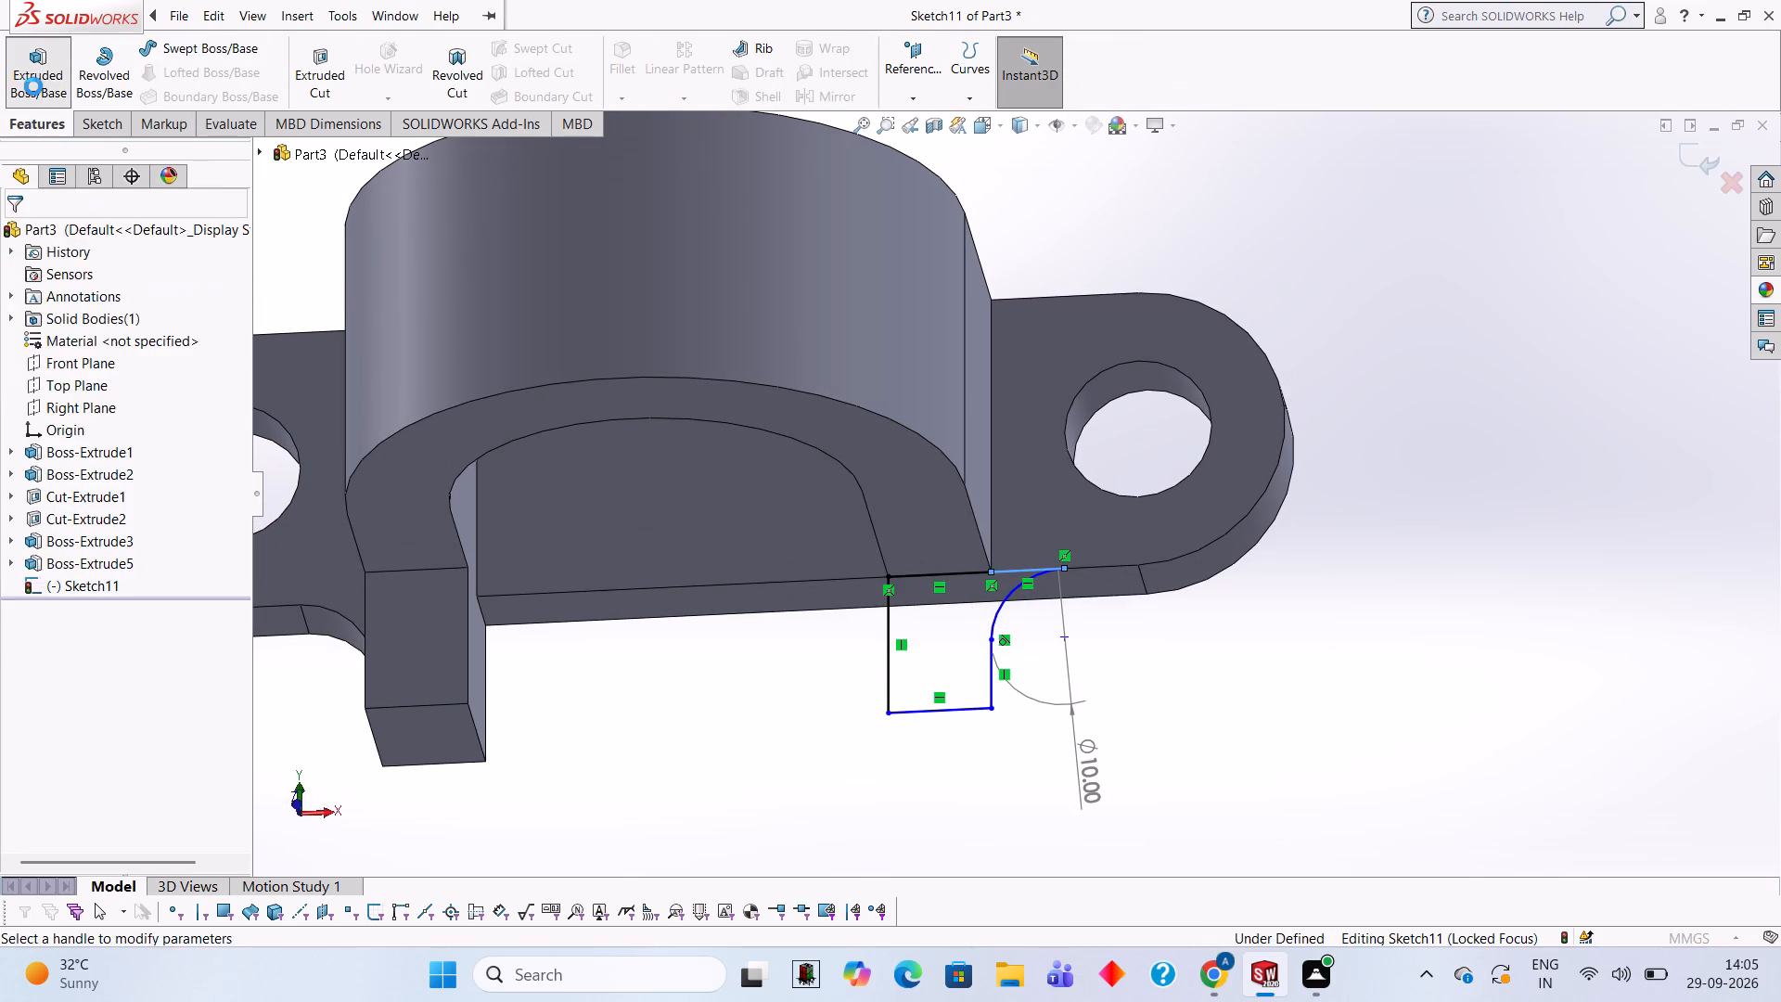
click(11, 364)
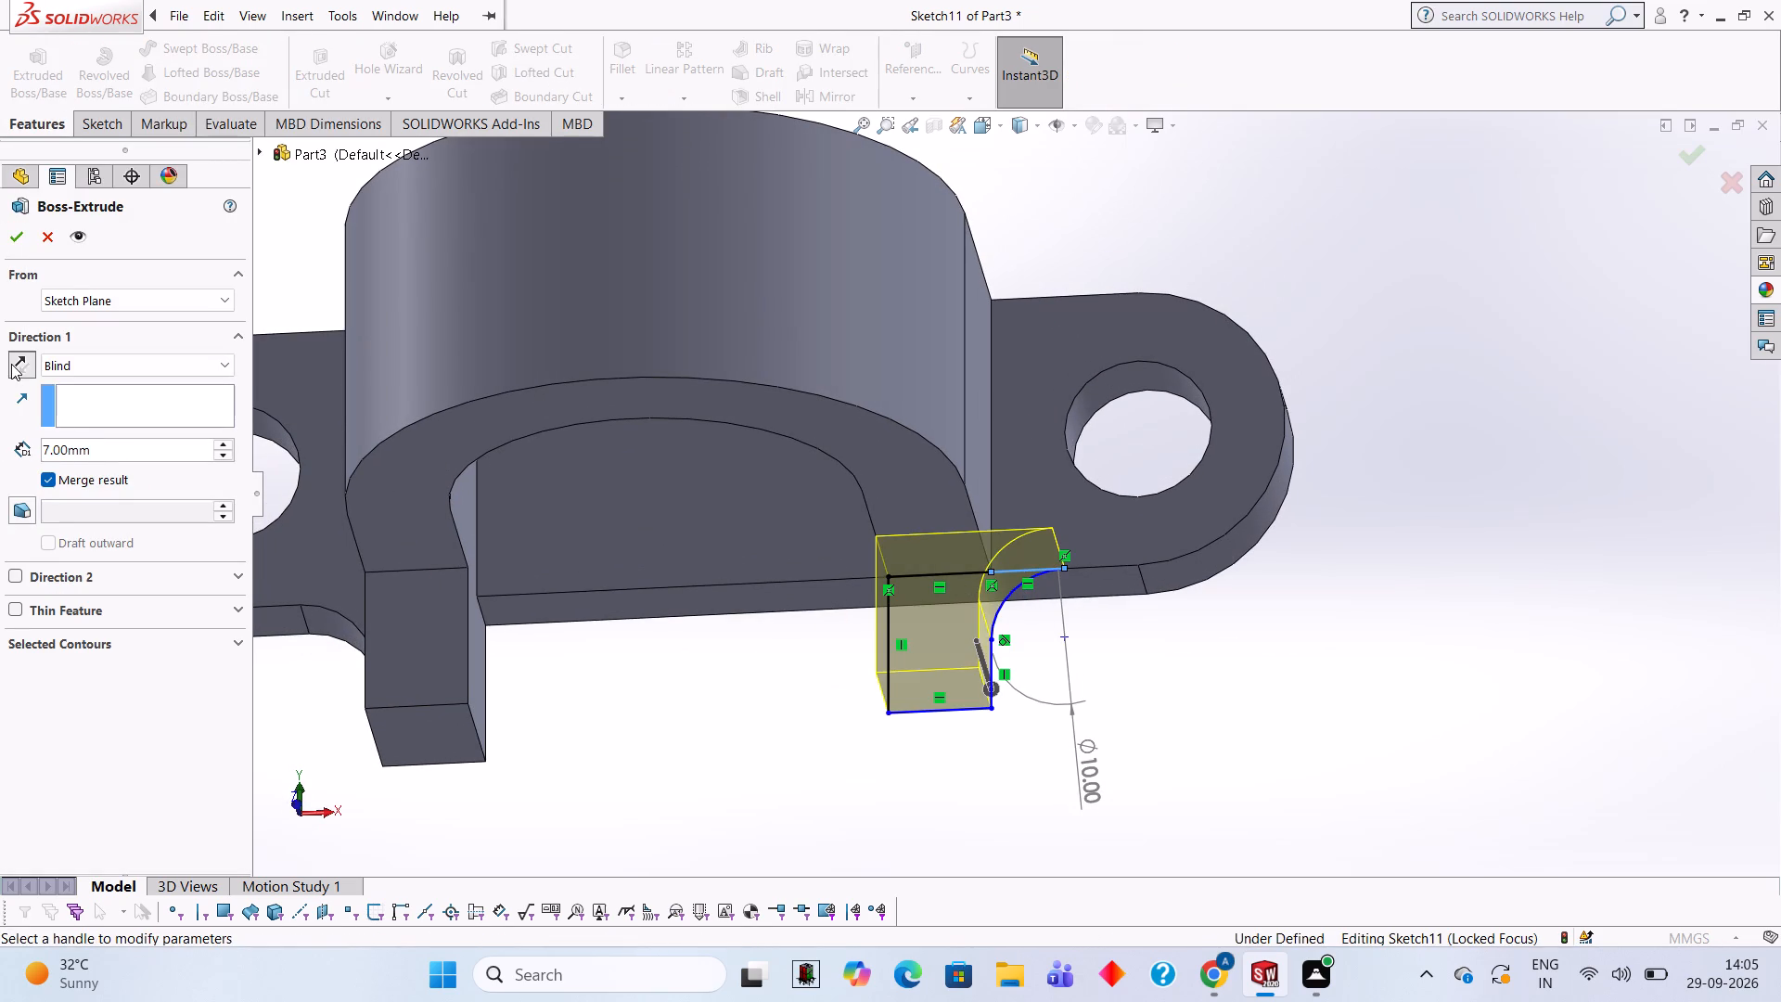
click(162, 458)
key(BackSpace)
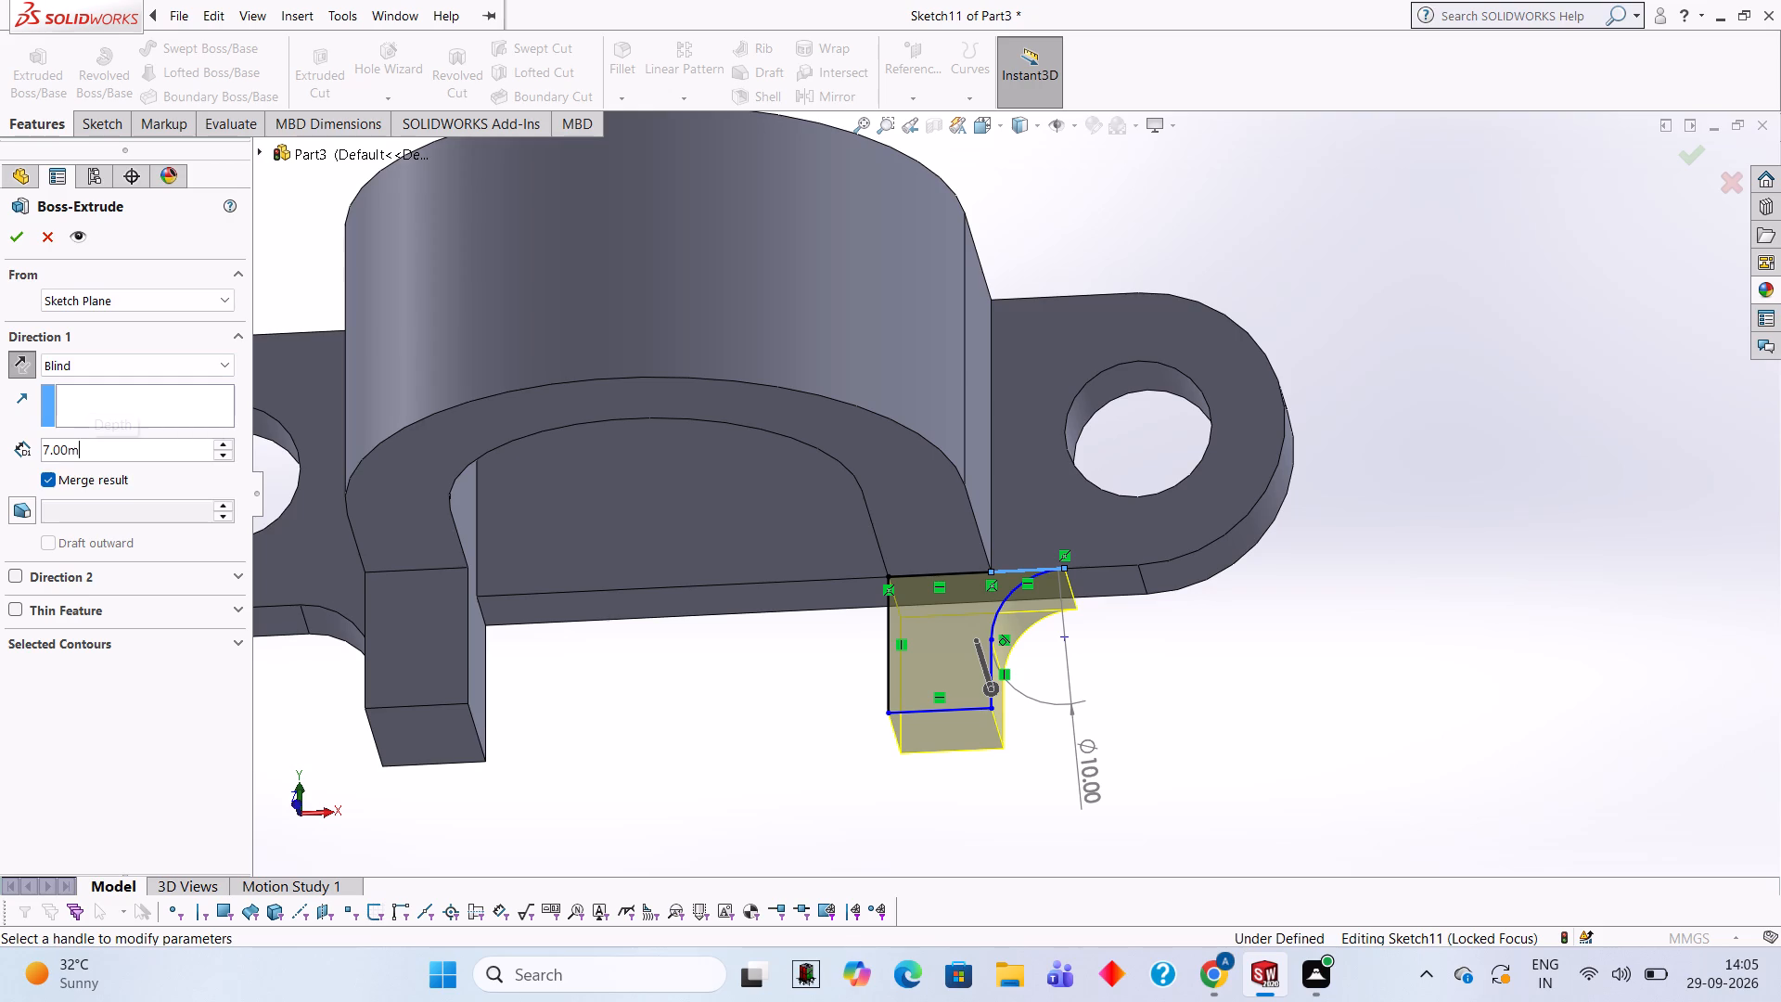
key(BackSpace)
key(BackSpace)
key(BackSpace)
key(BackSpace)
key(BackSpace)
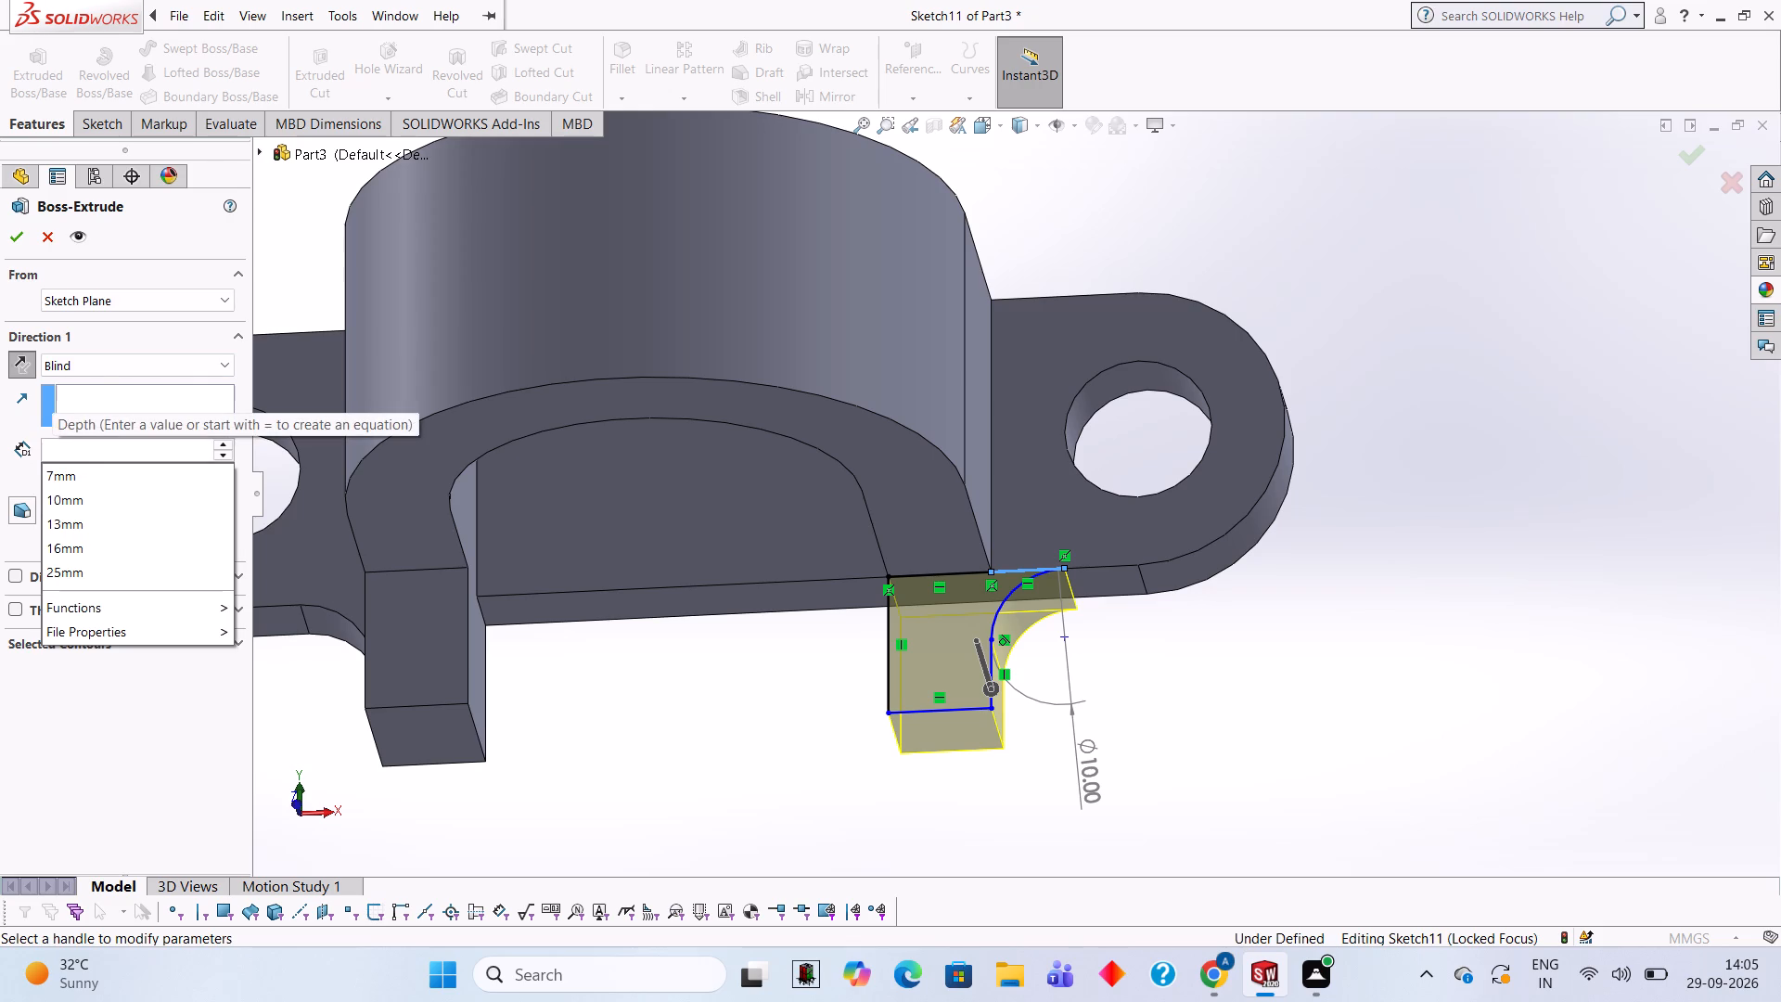
key(5)
key(Return)
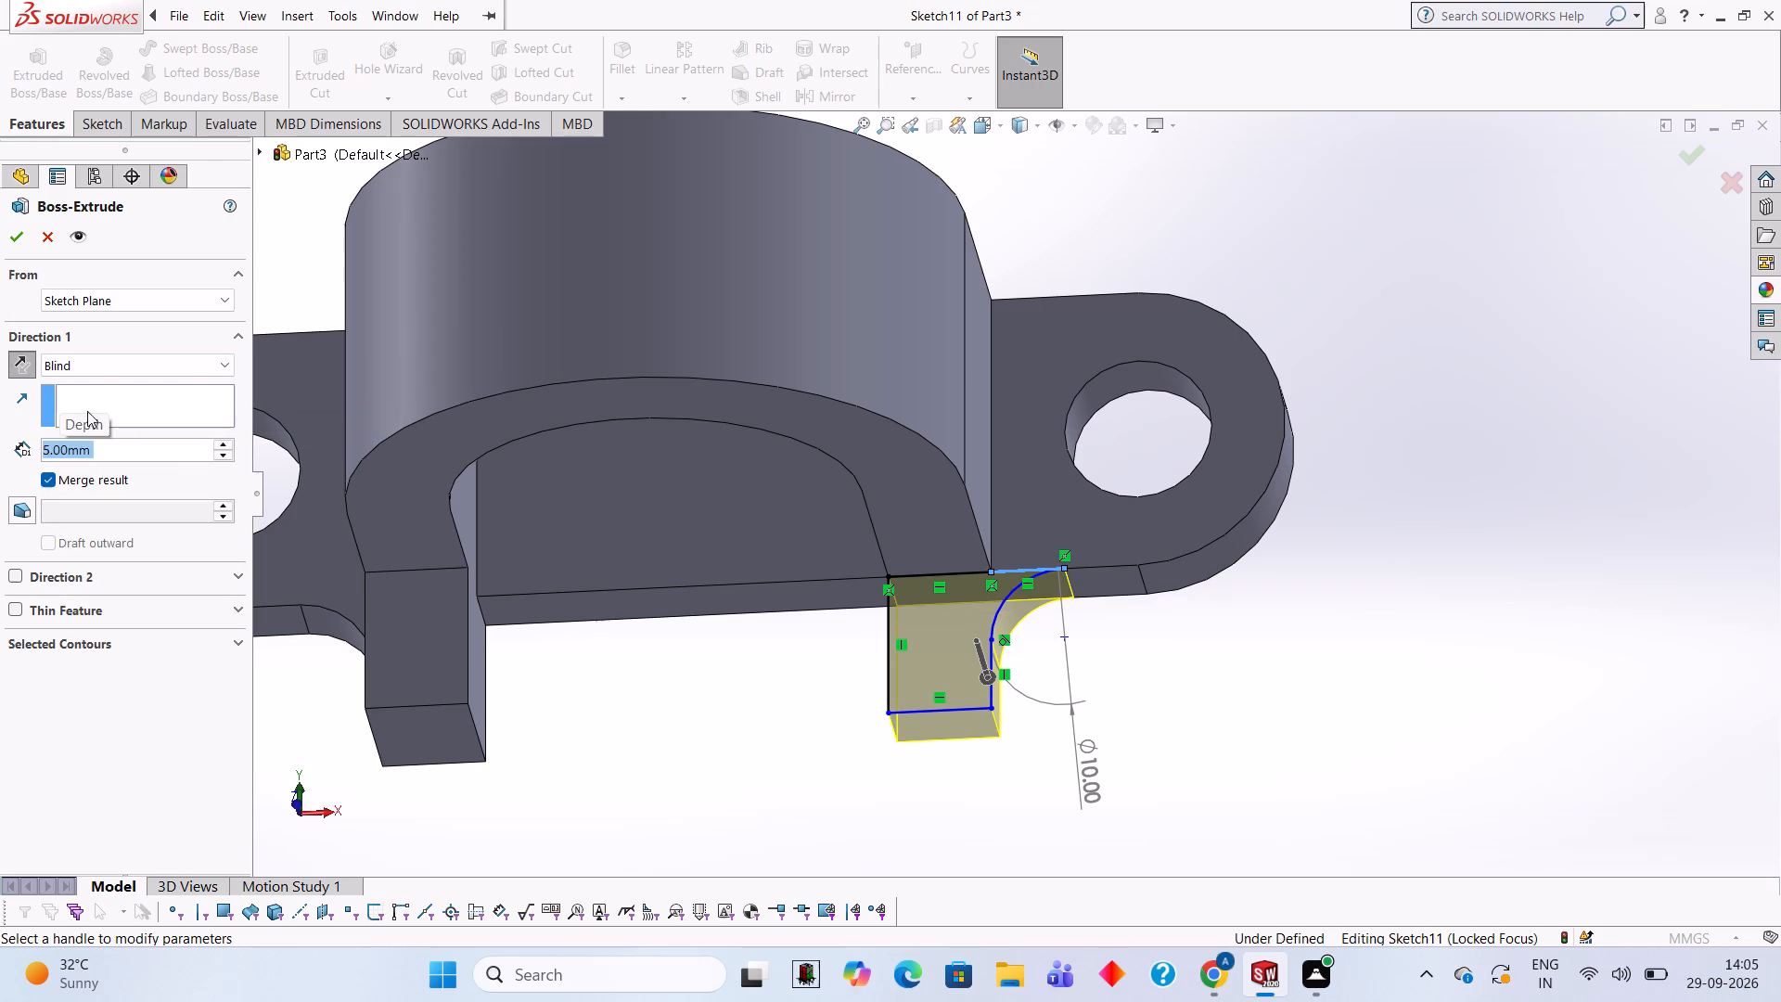
click(25, 249)
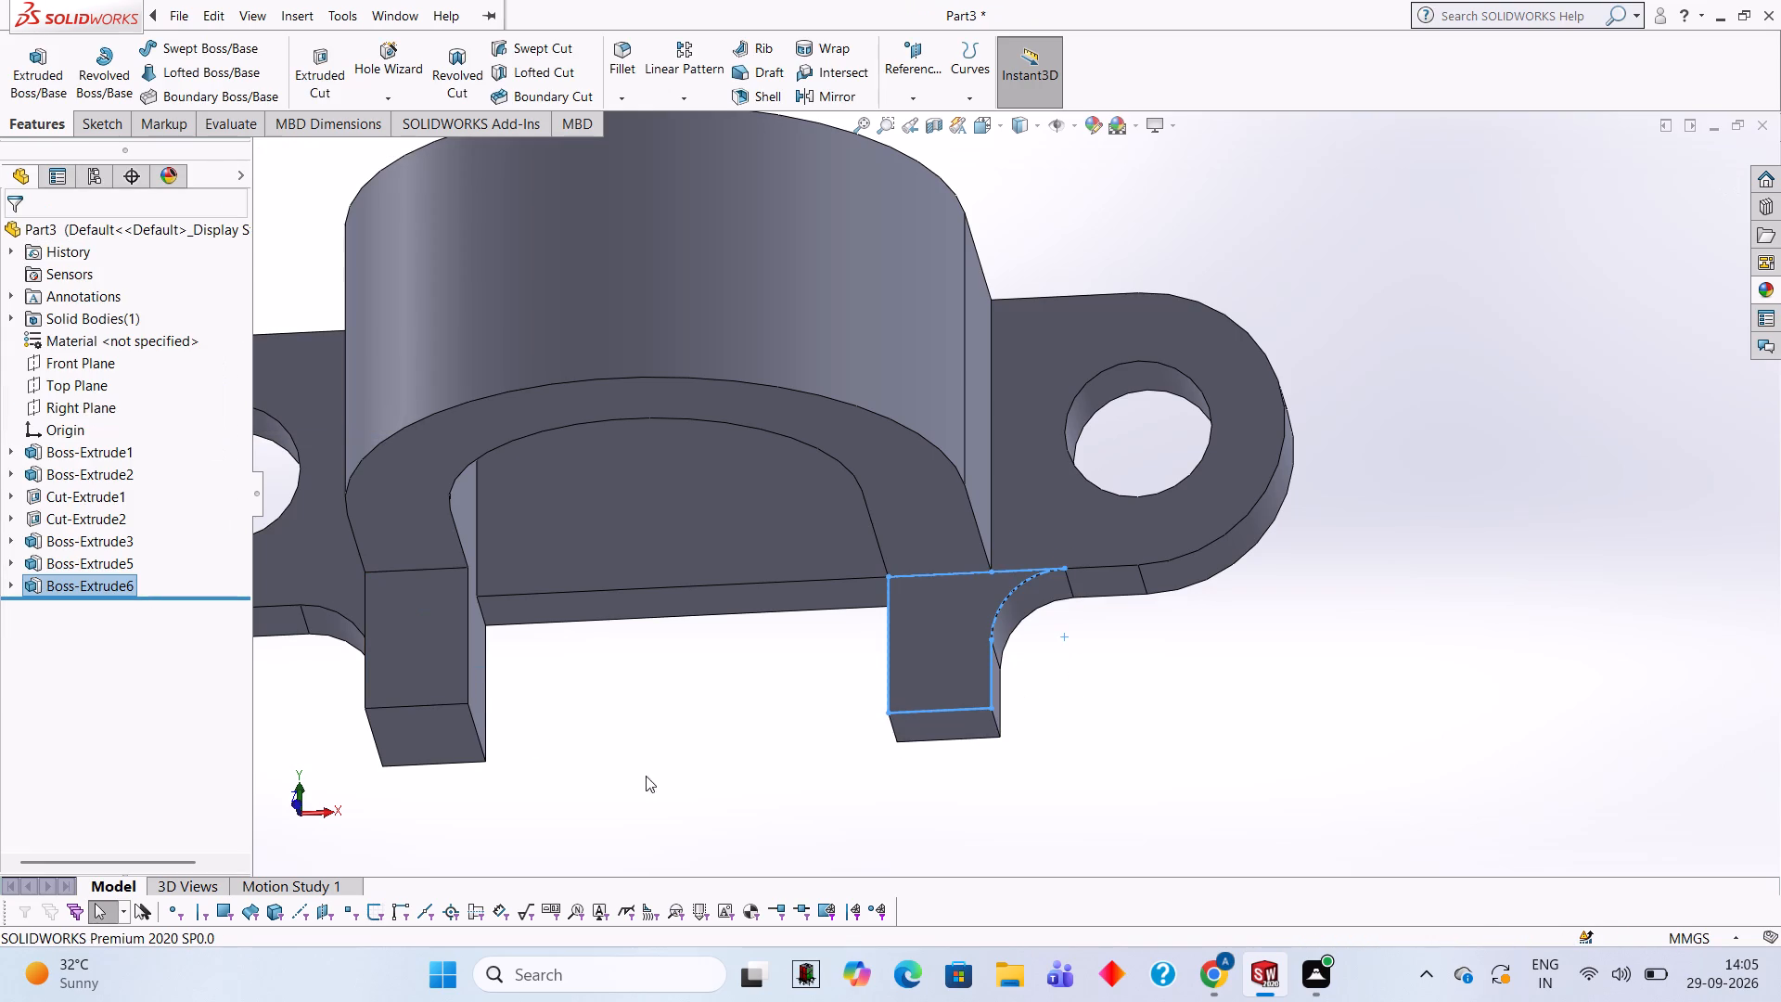
click(687, 782)
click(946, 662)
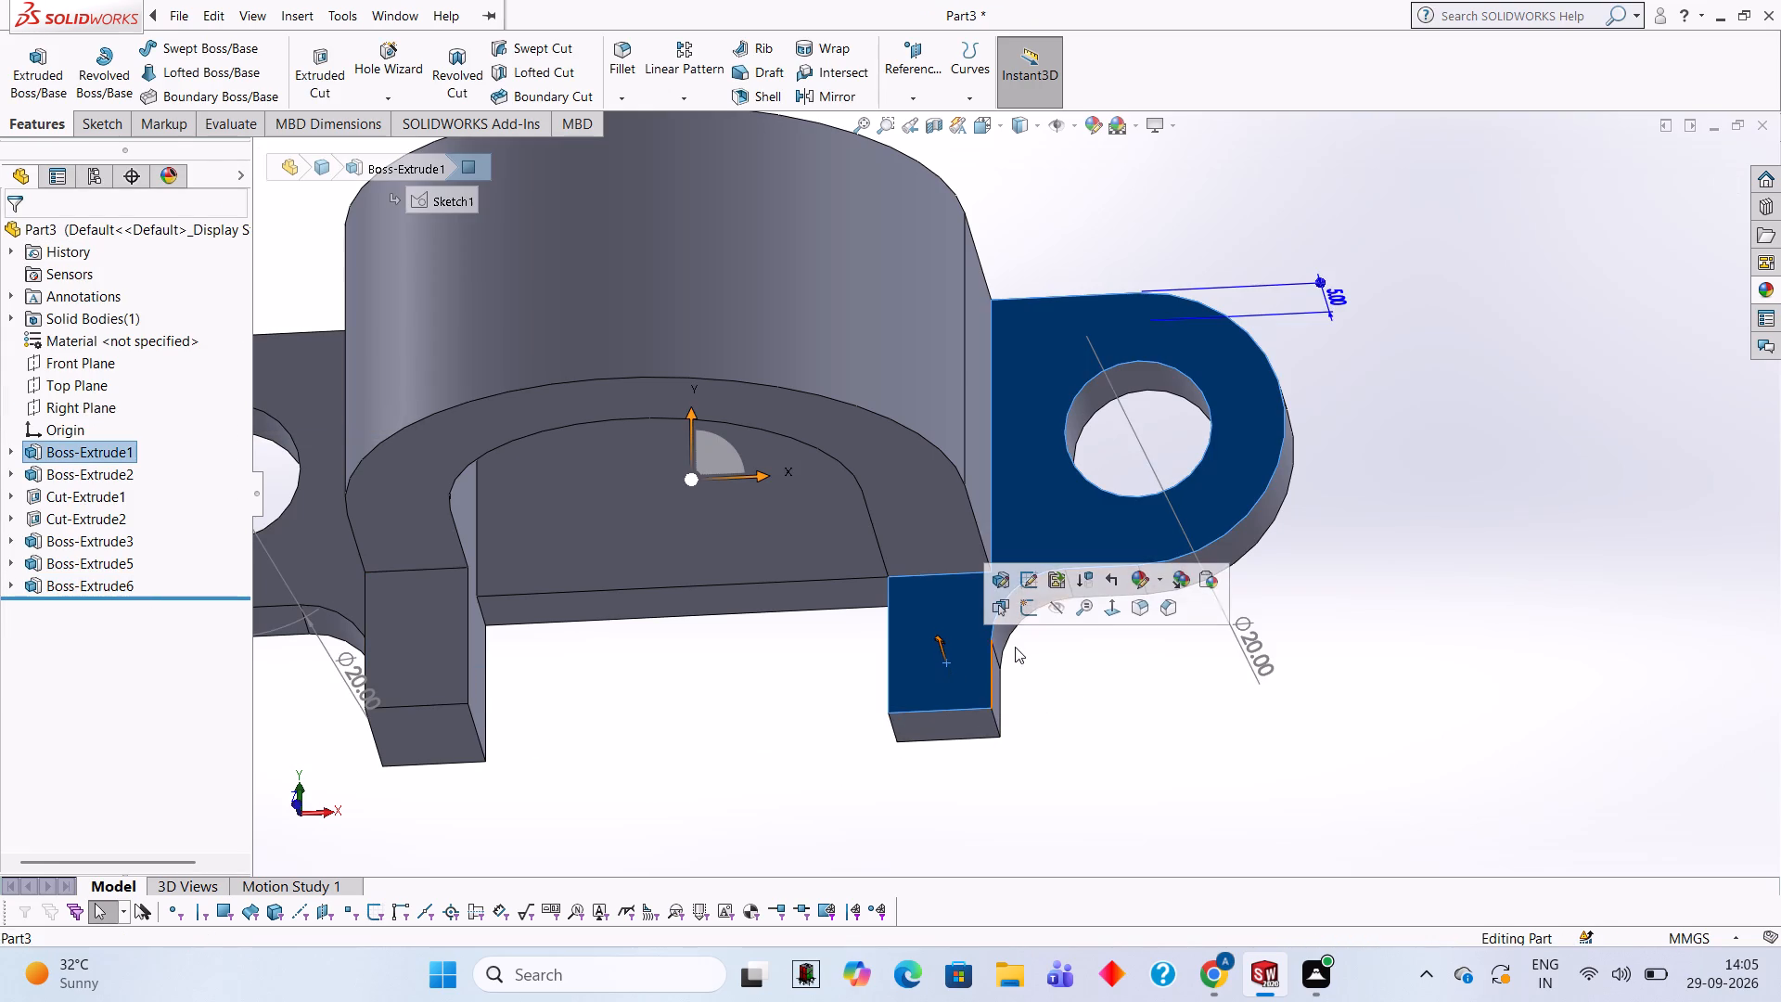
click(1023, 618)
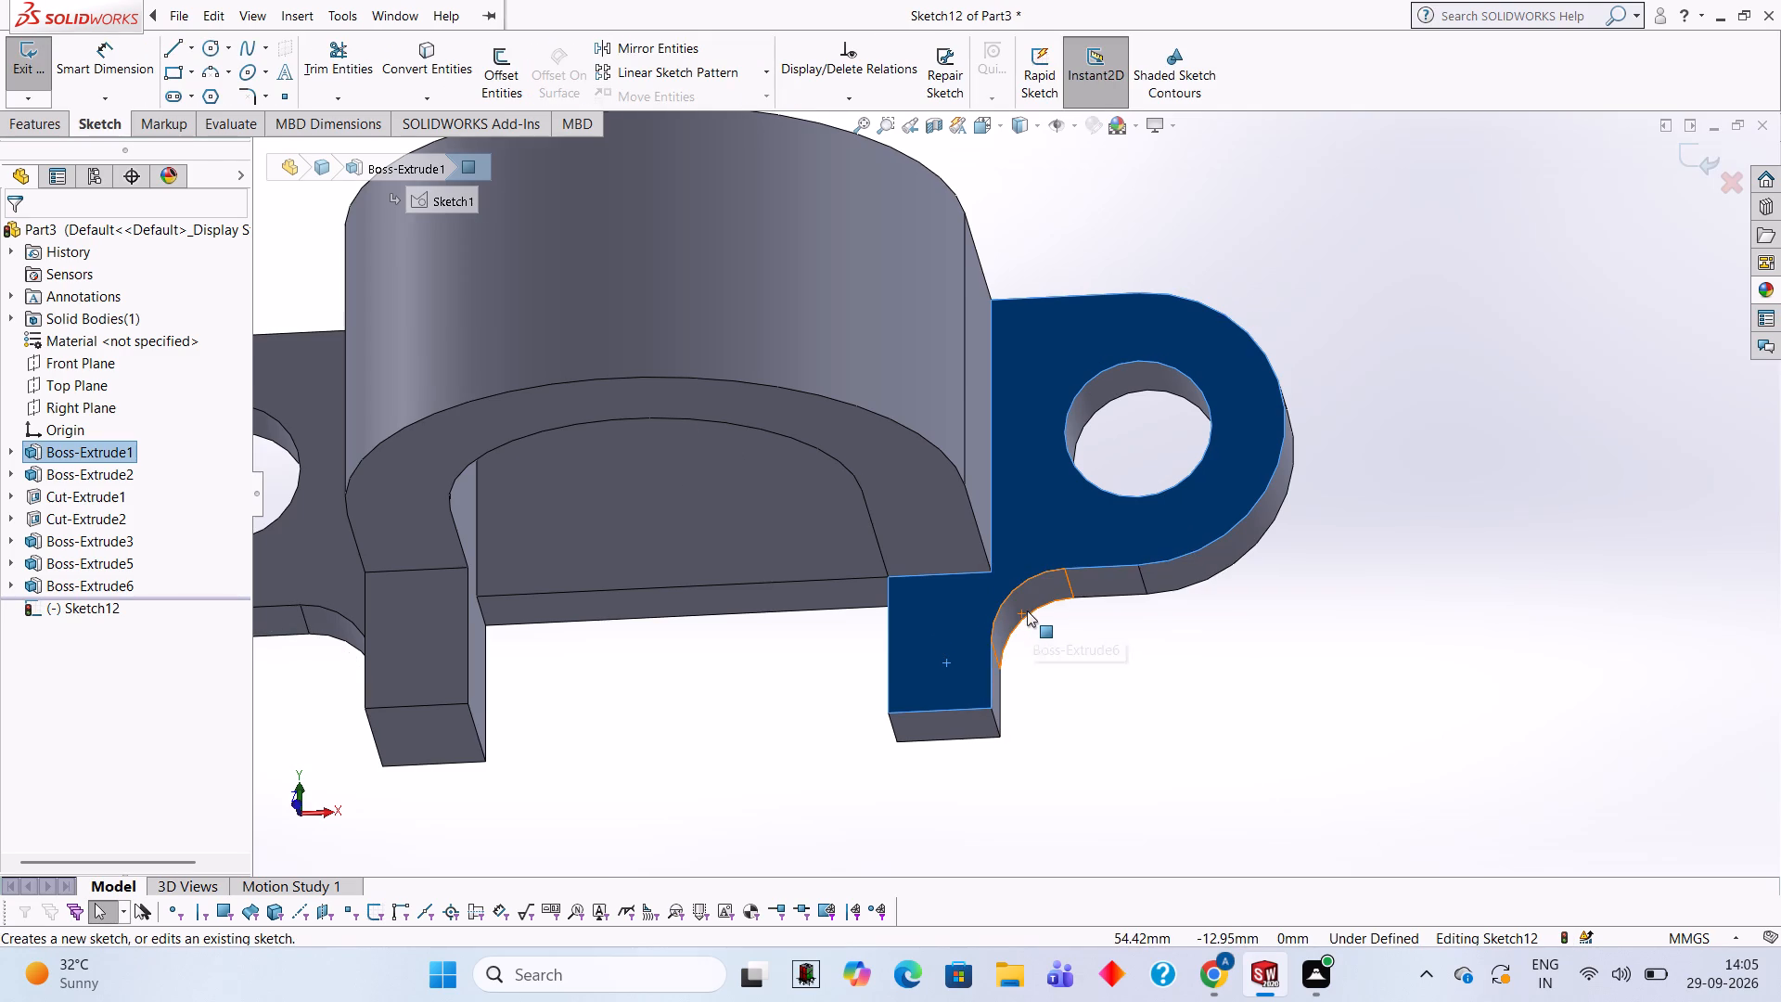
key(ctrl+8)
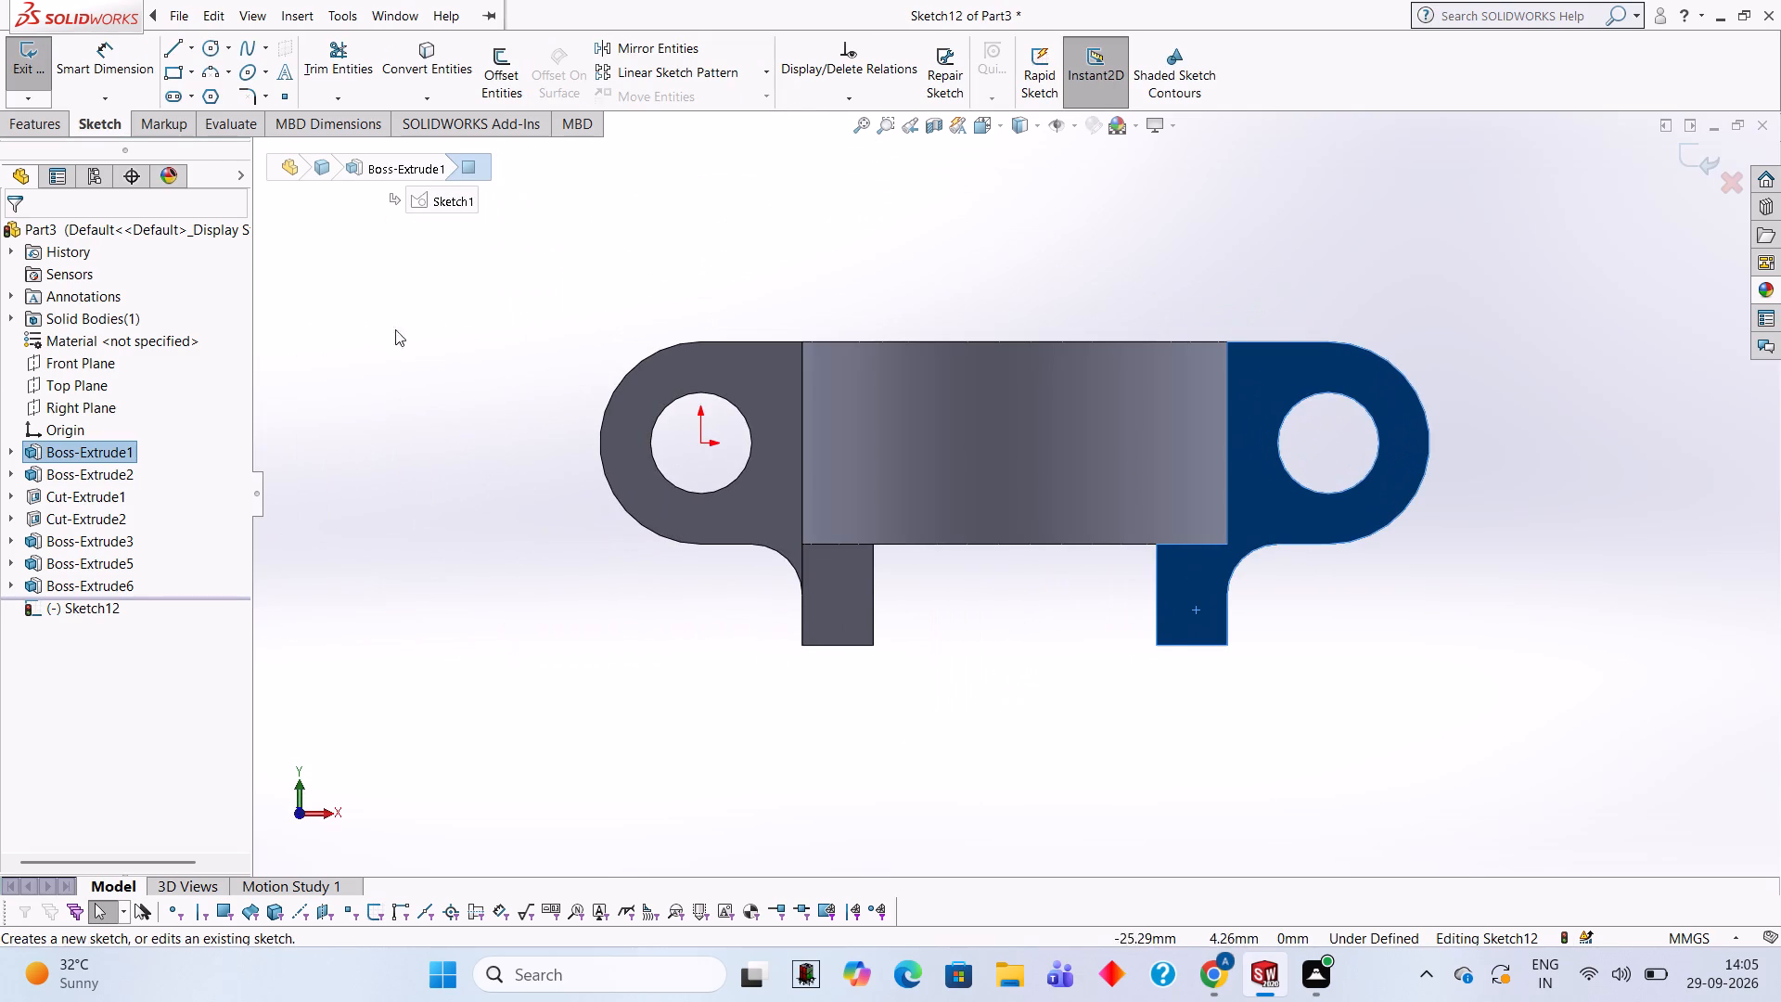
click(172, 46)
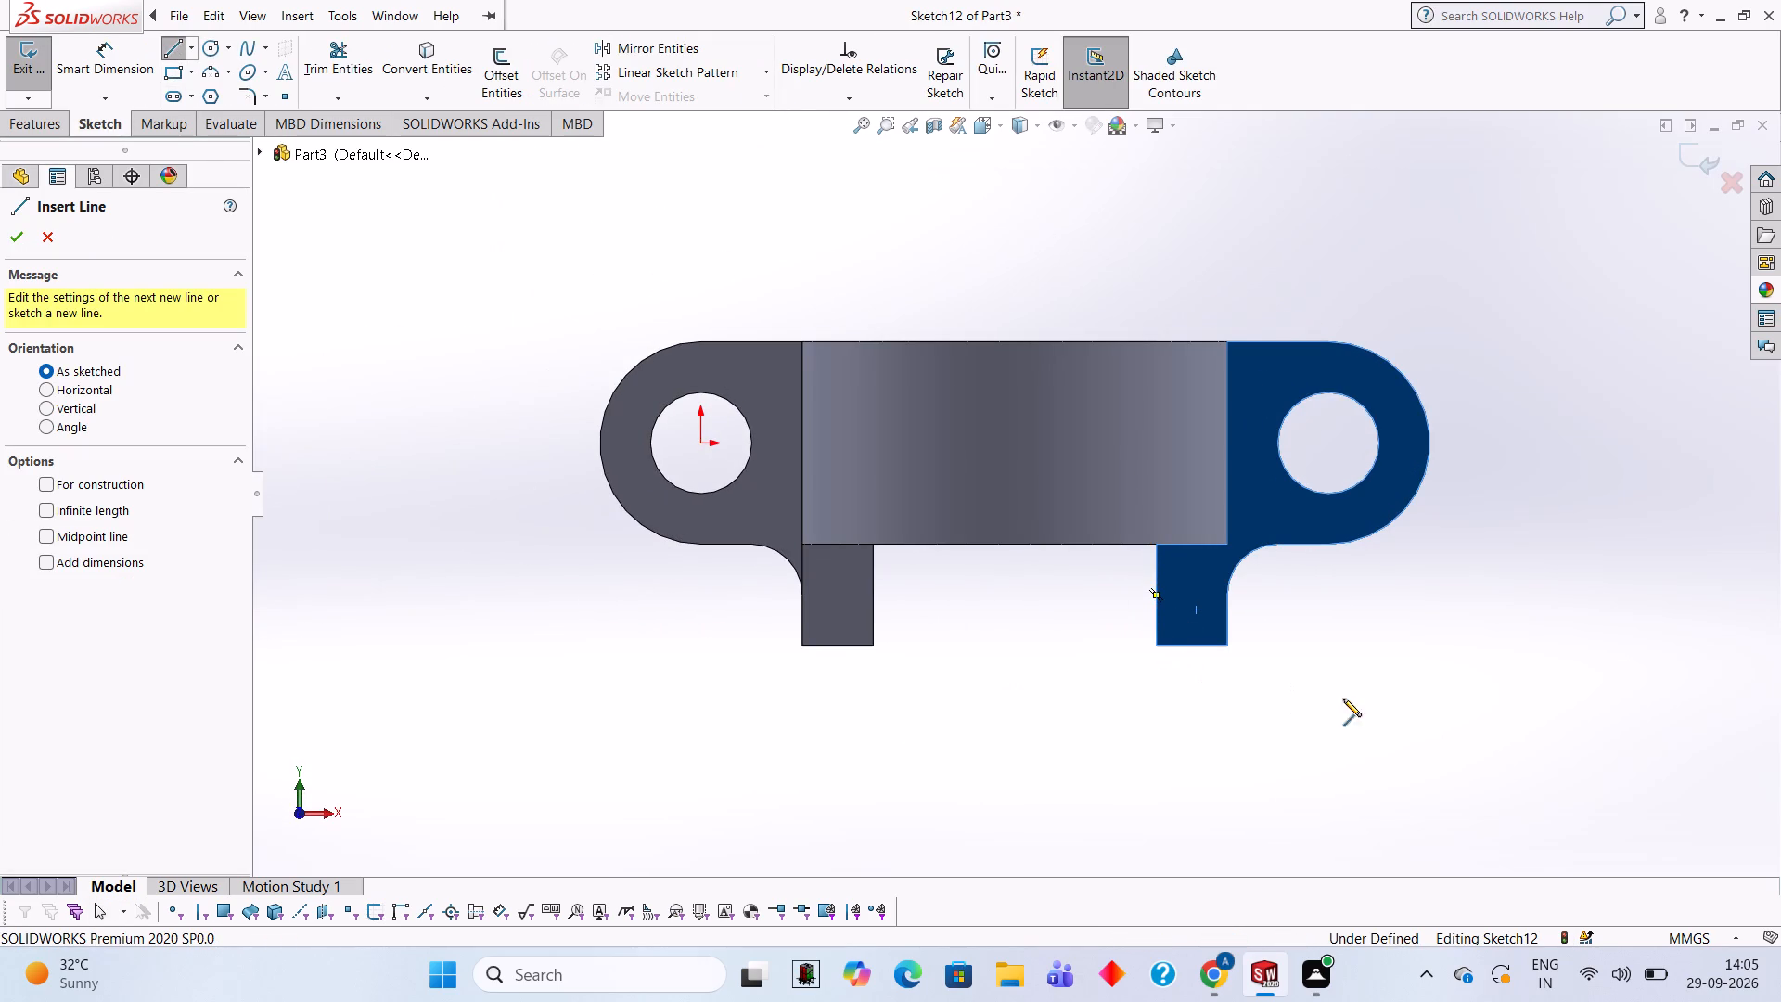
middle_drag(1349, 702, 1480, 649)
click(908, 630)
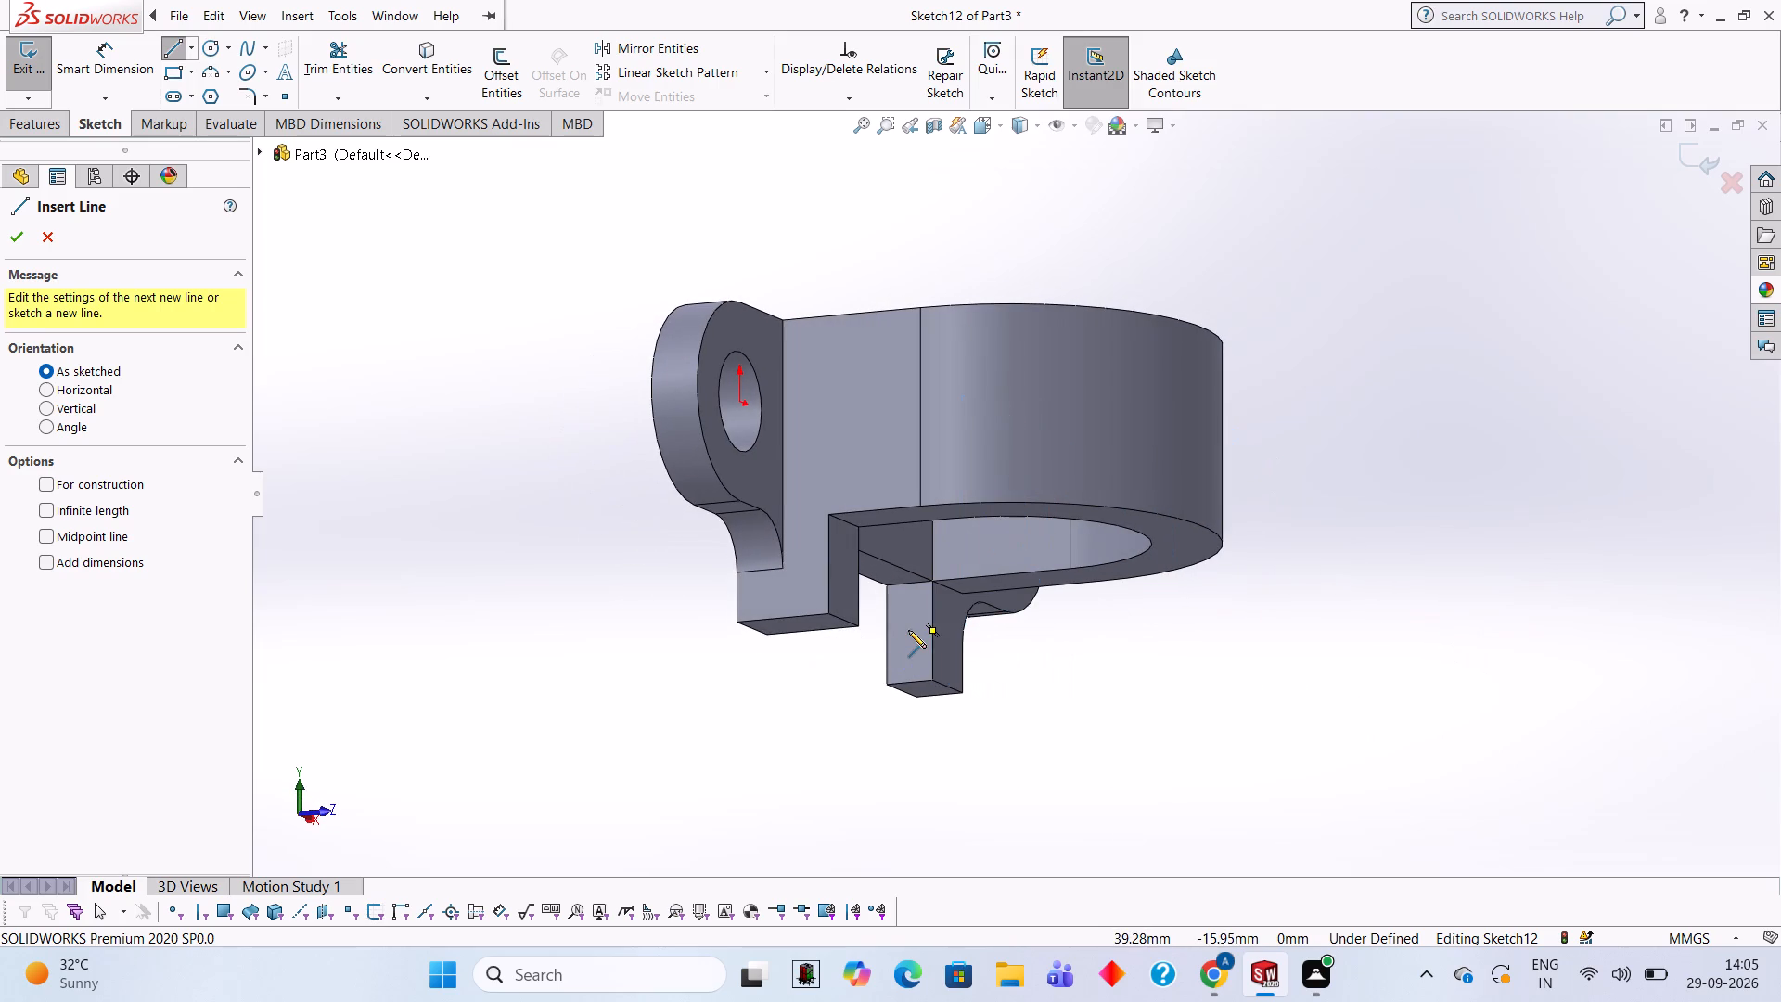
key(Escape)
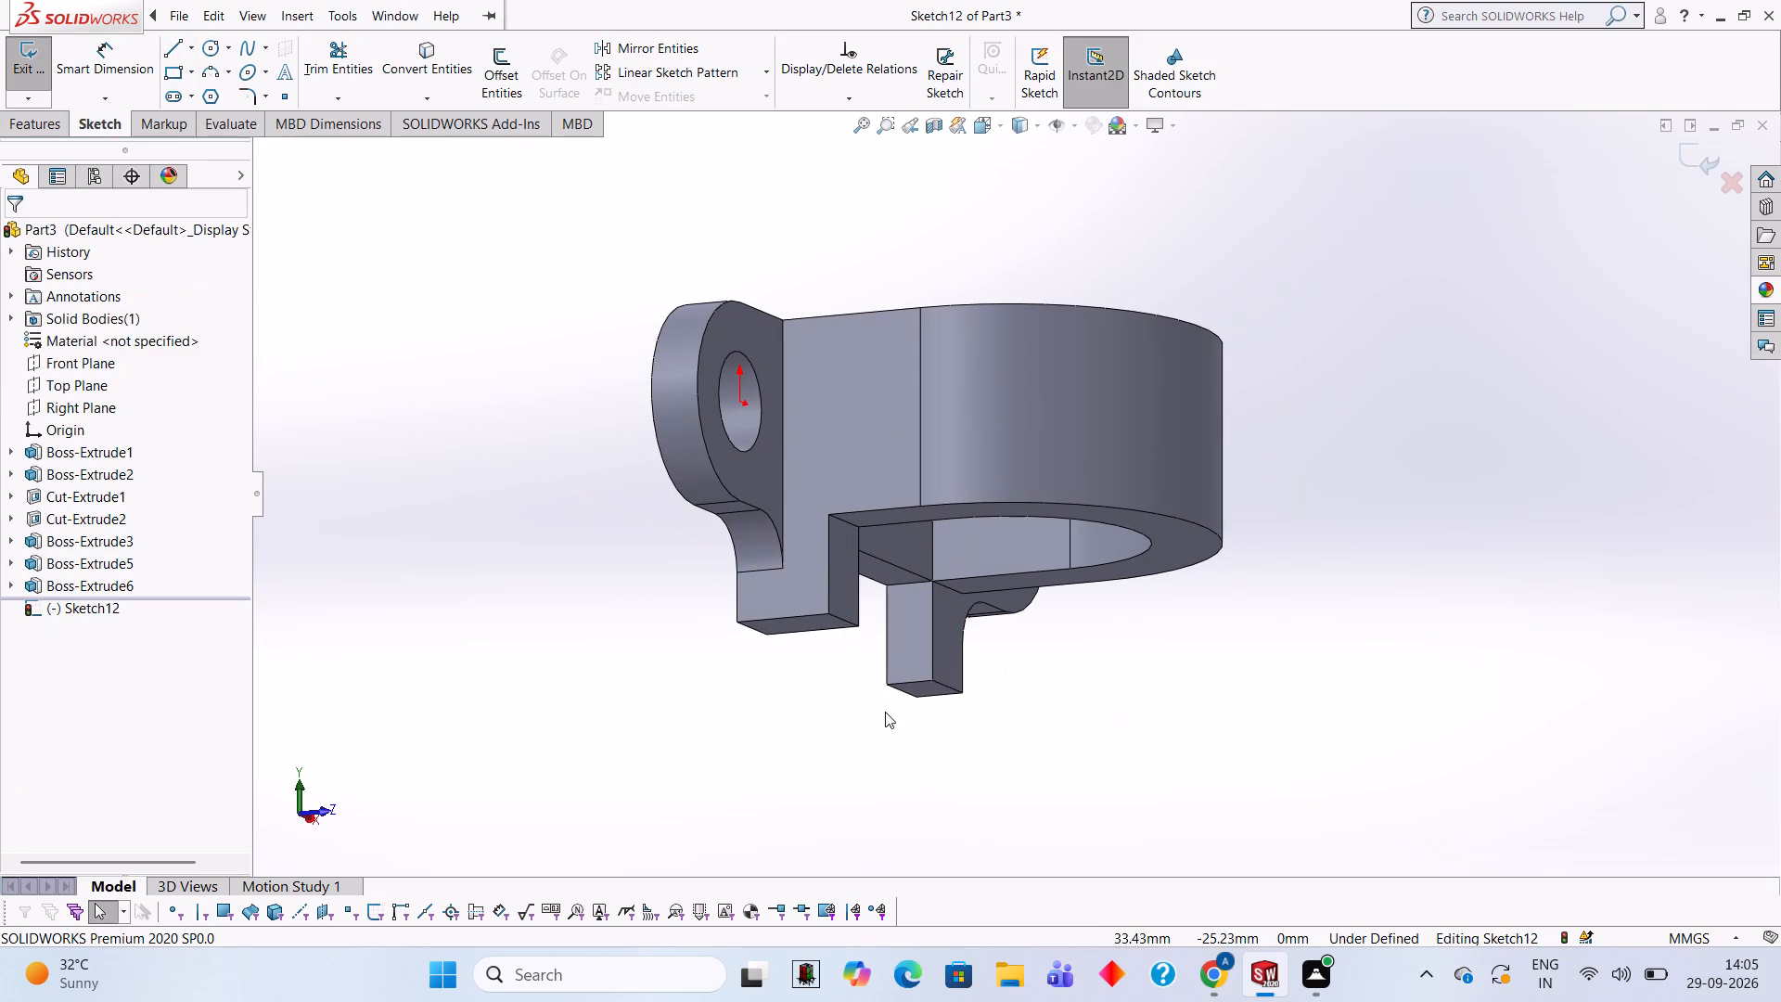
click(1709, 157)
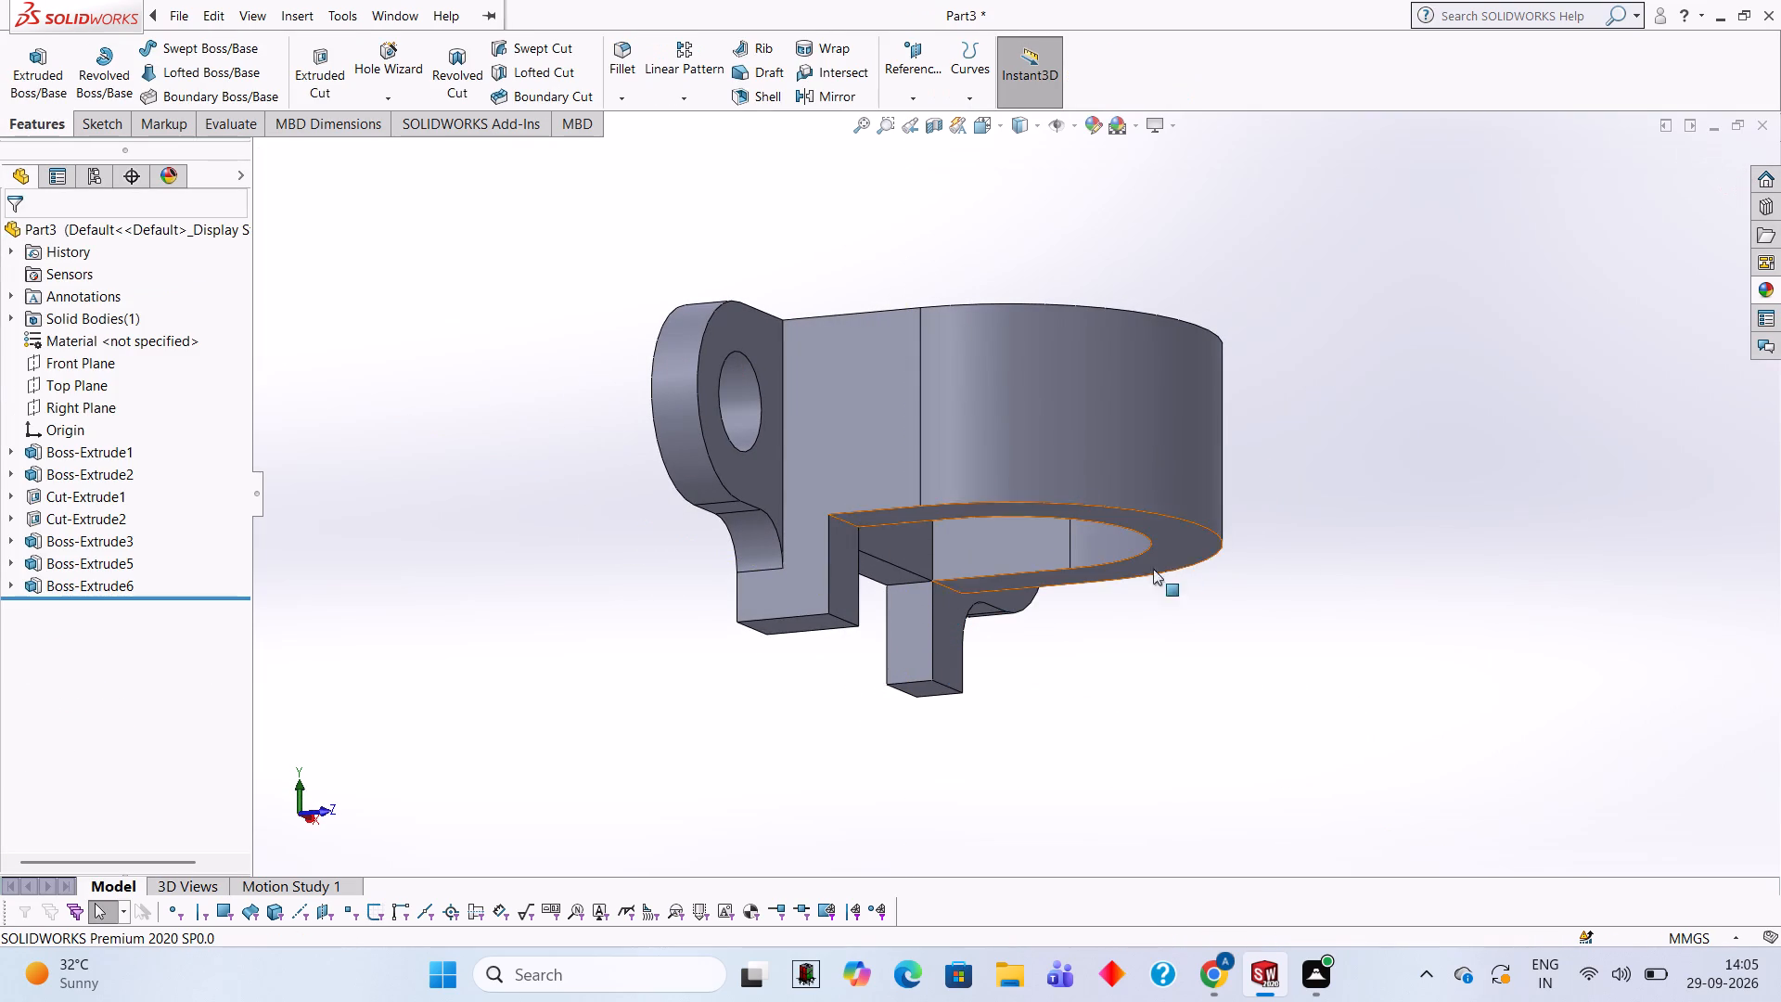
On the new tab's inner side face plane, sketch a 5 mm by 10 mm rectangle beside the tab, below the boss's edge.
click(906, 643)
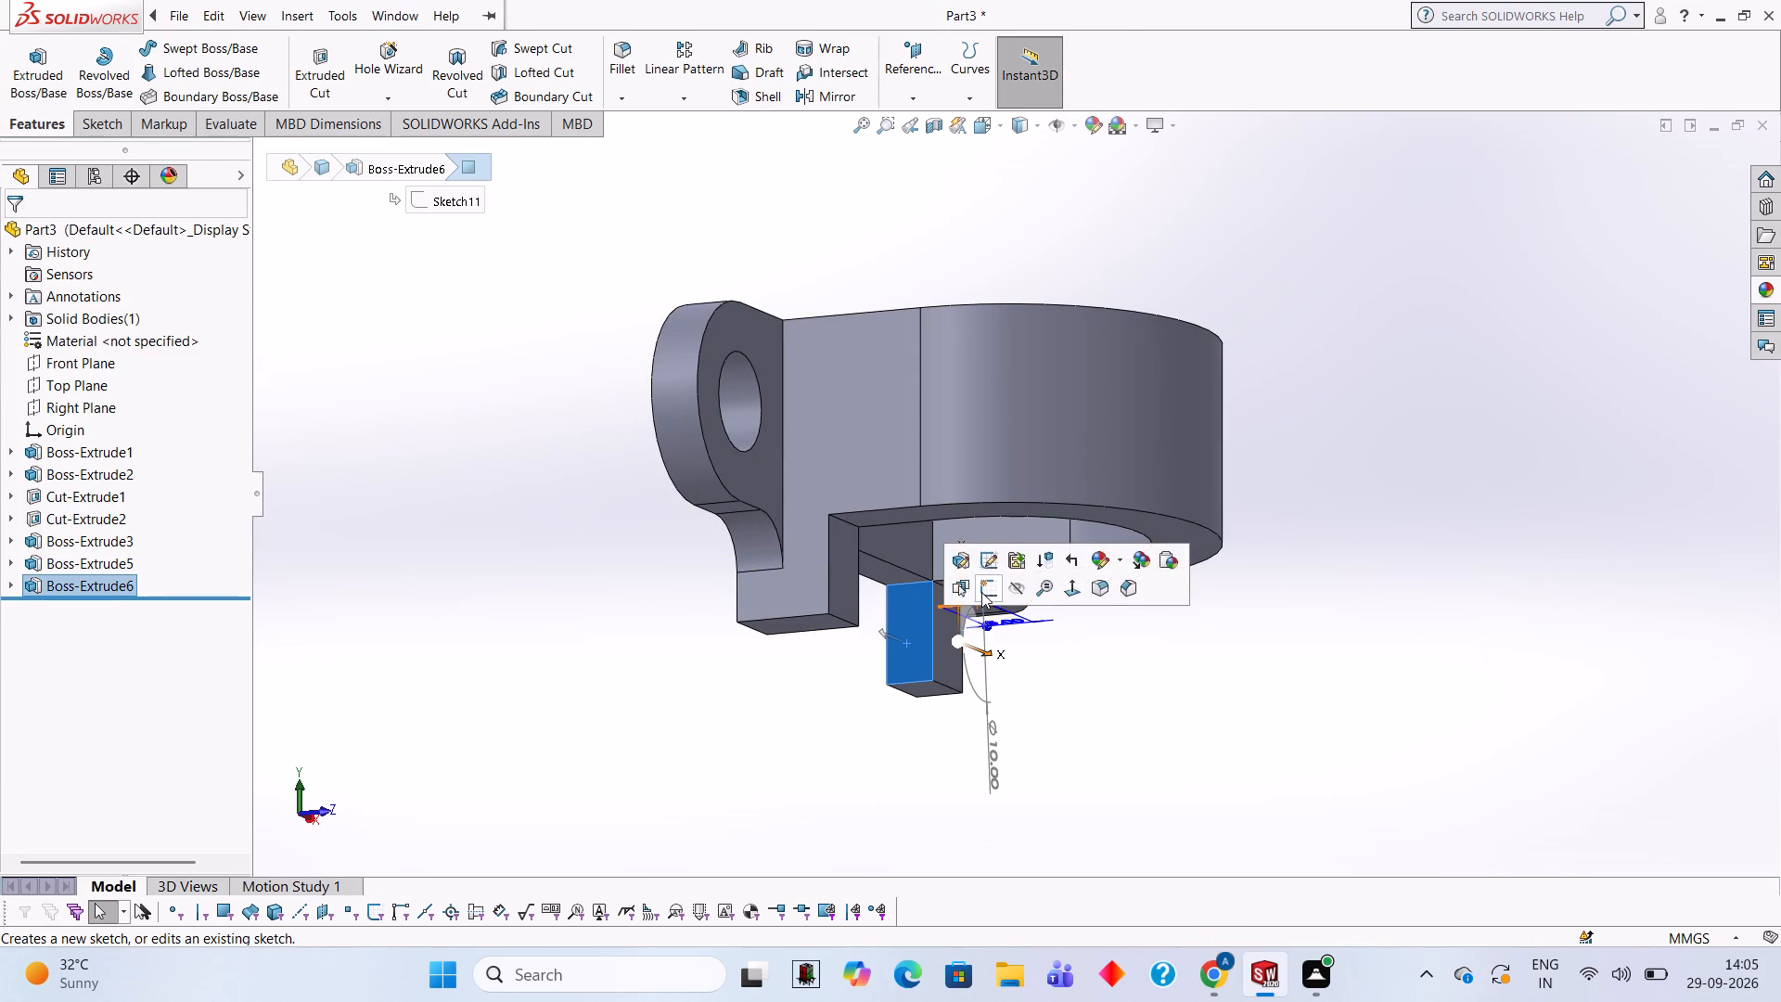
click(981, 592)
key(ctrl+8)
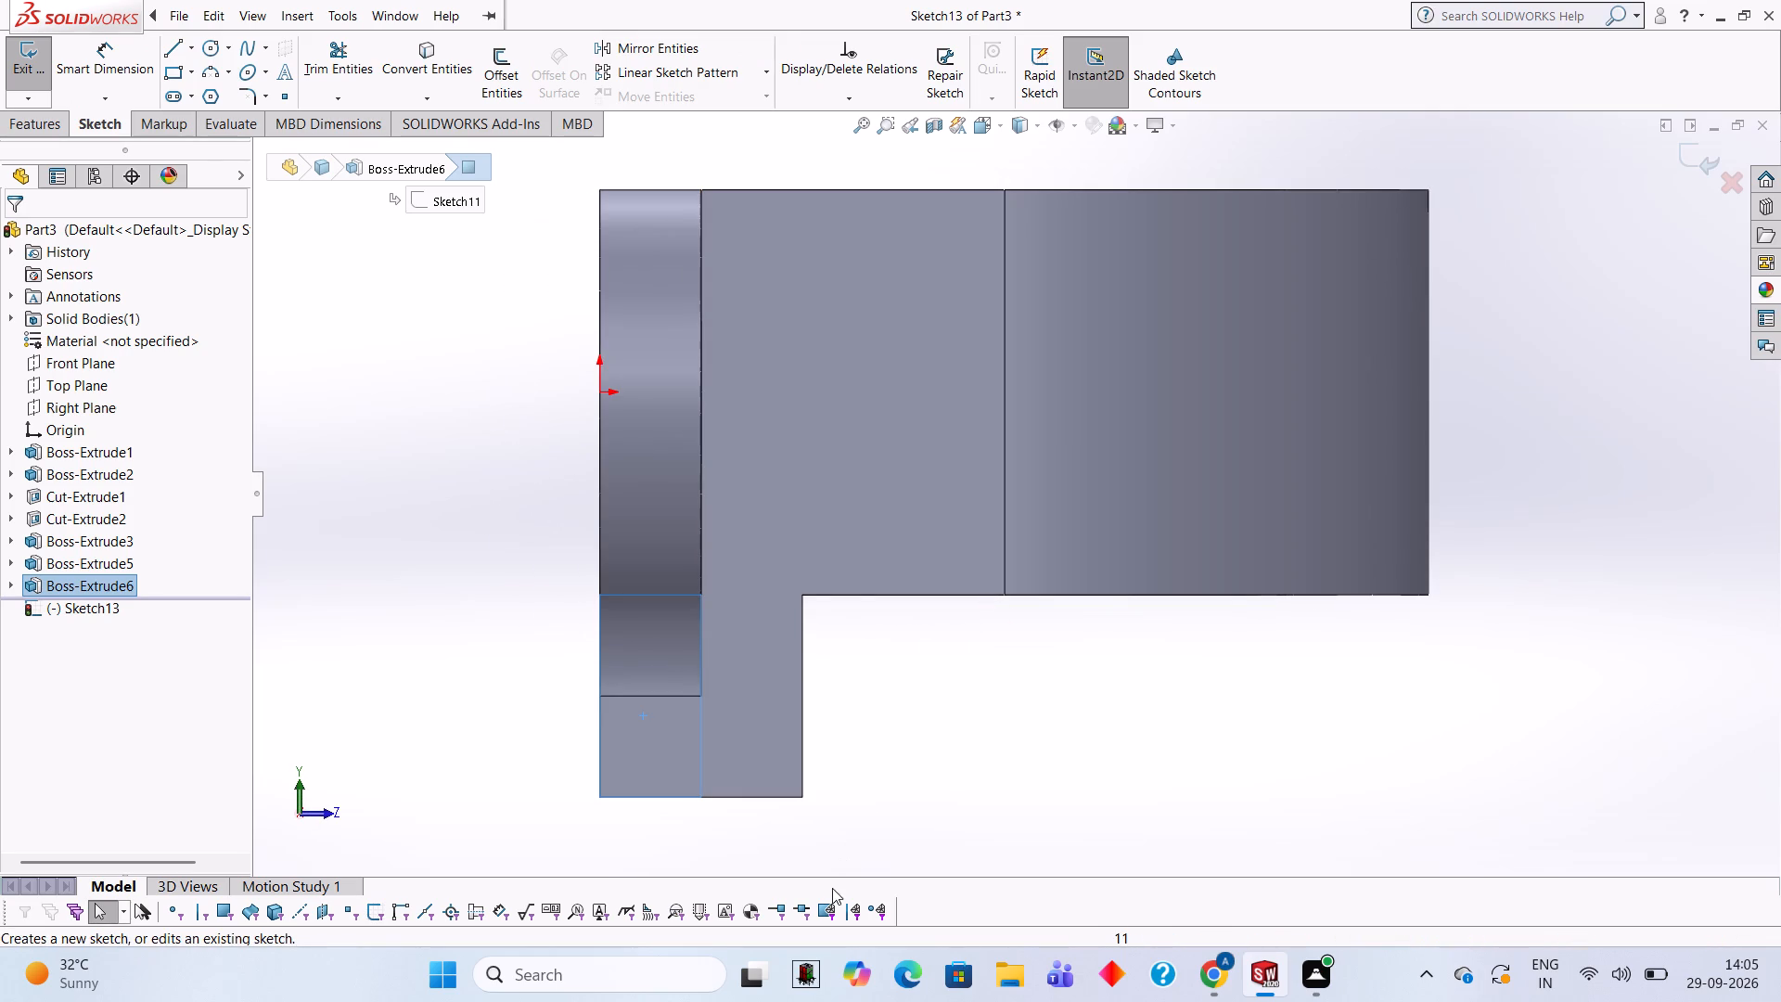
click(175, 51)
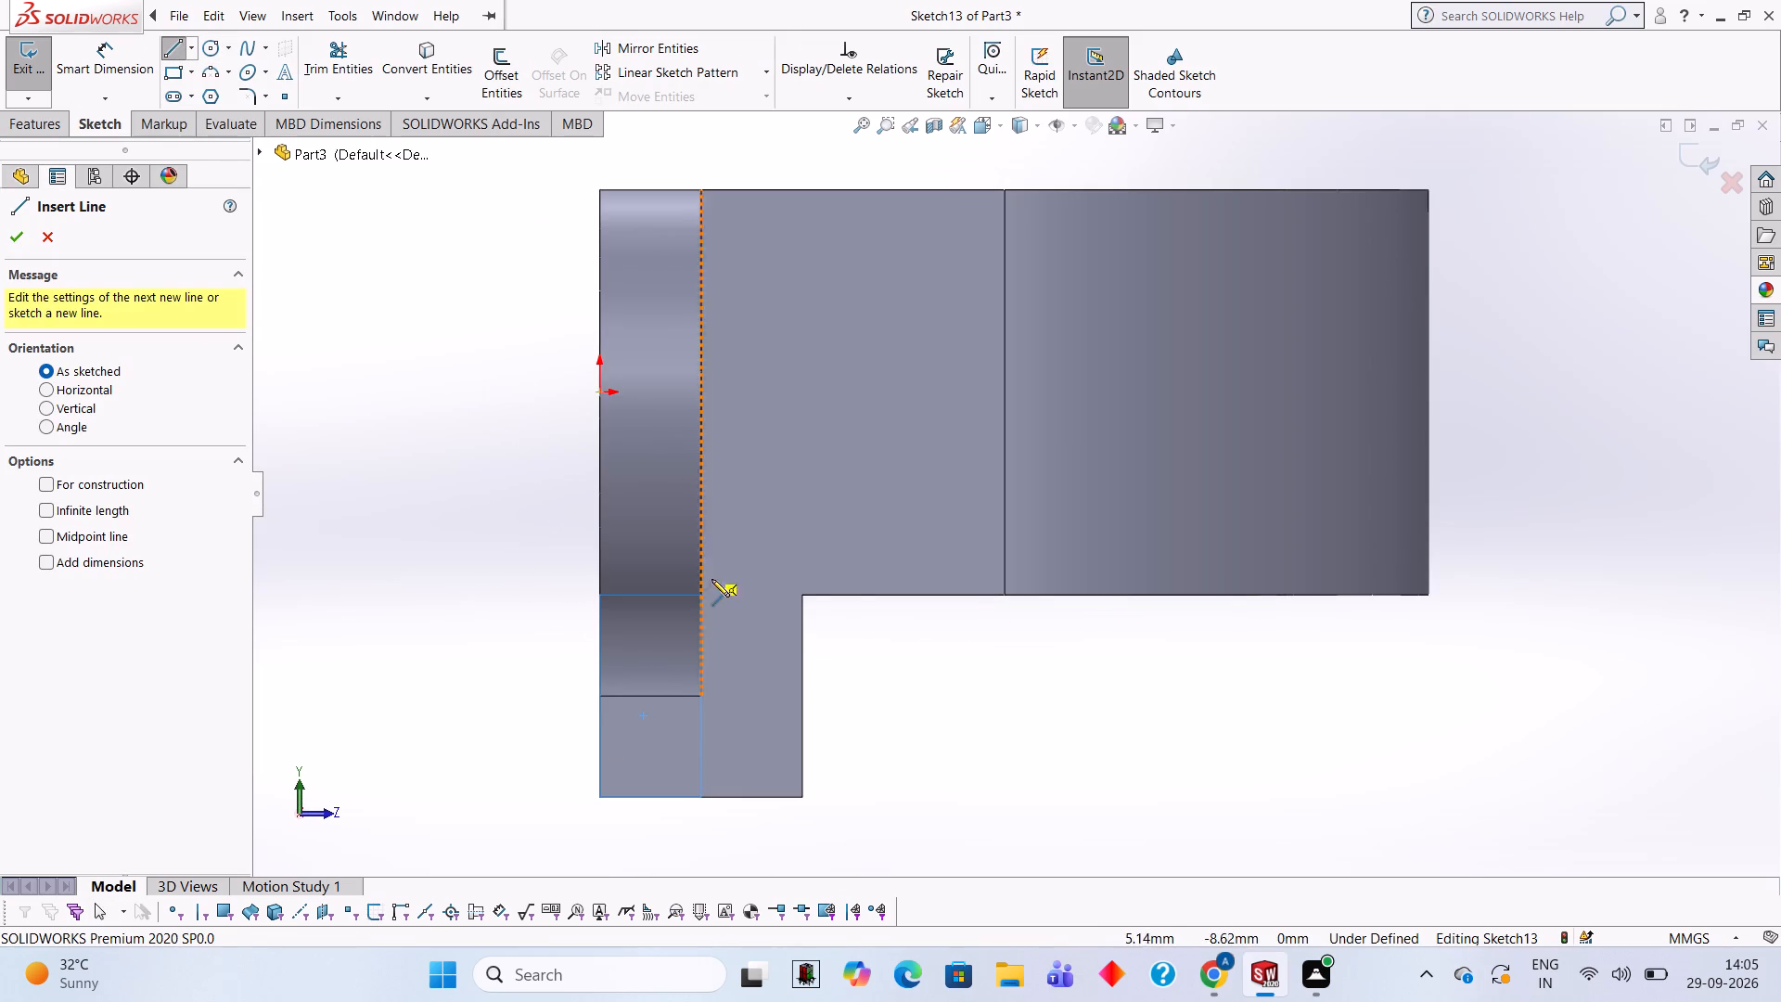
click(801, 592)
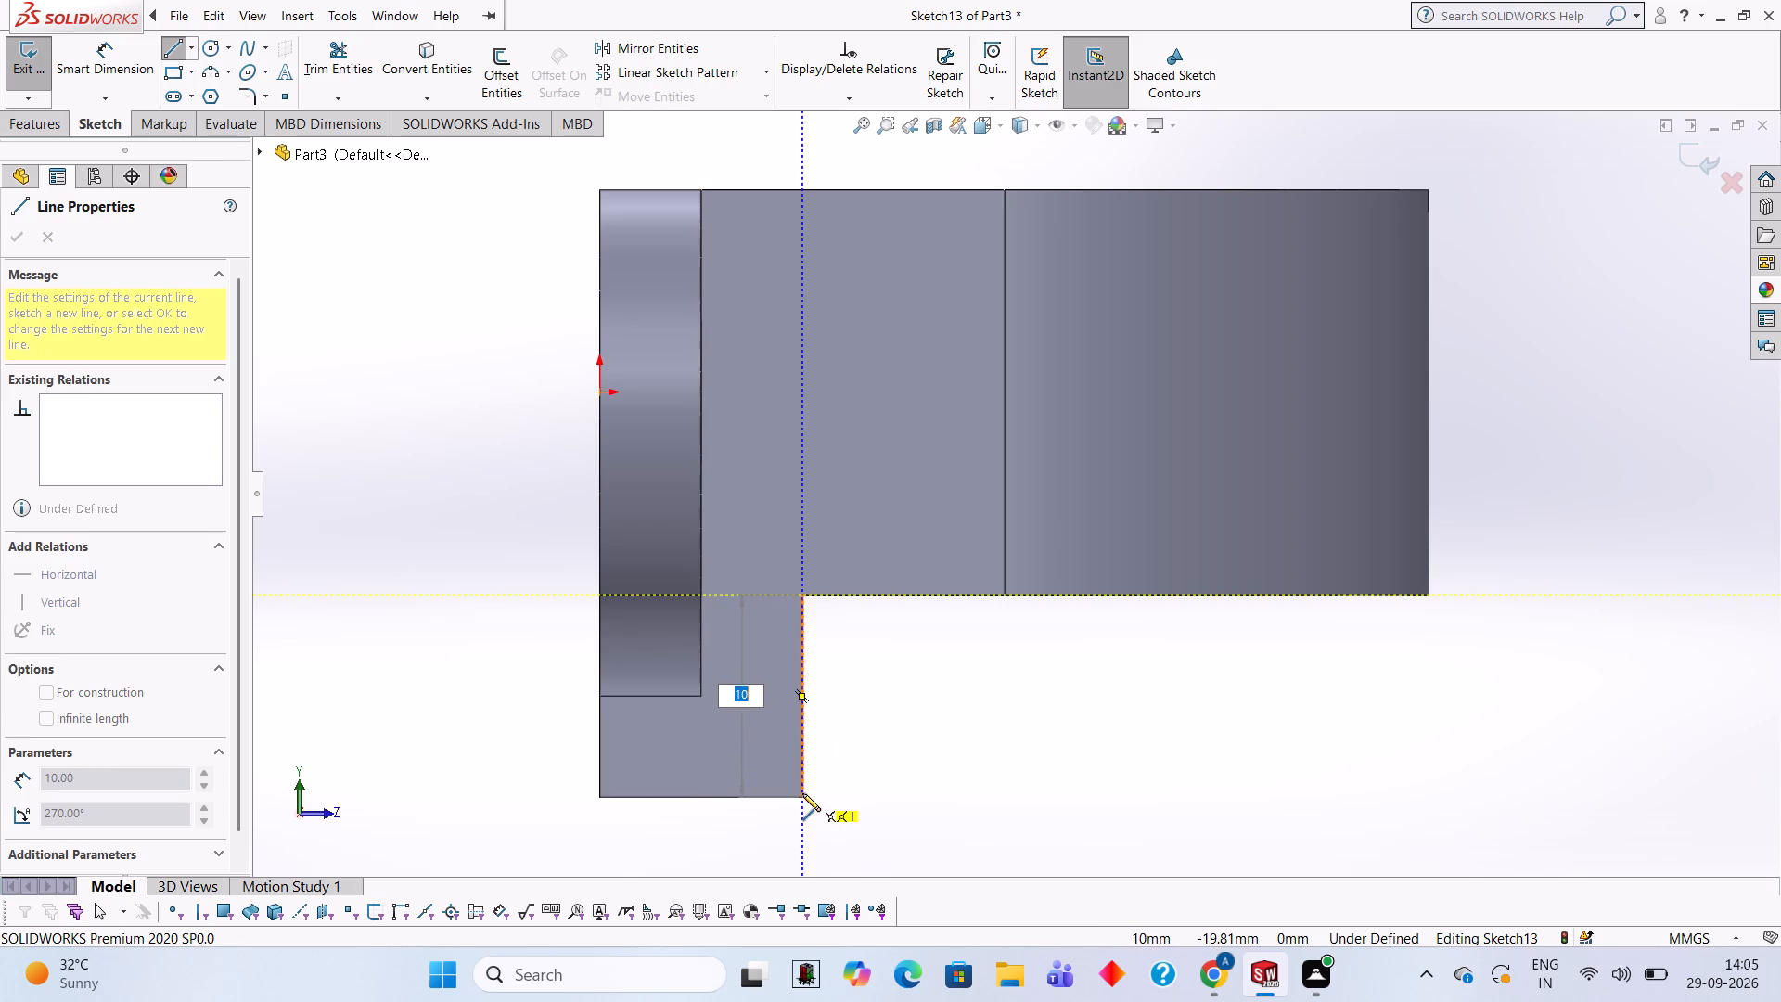
click(801, 798)
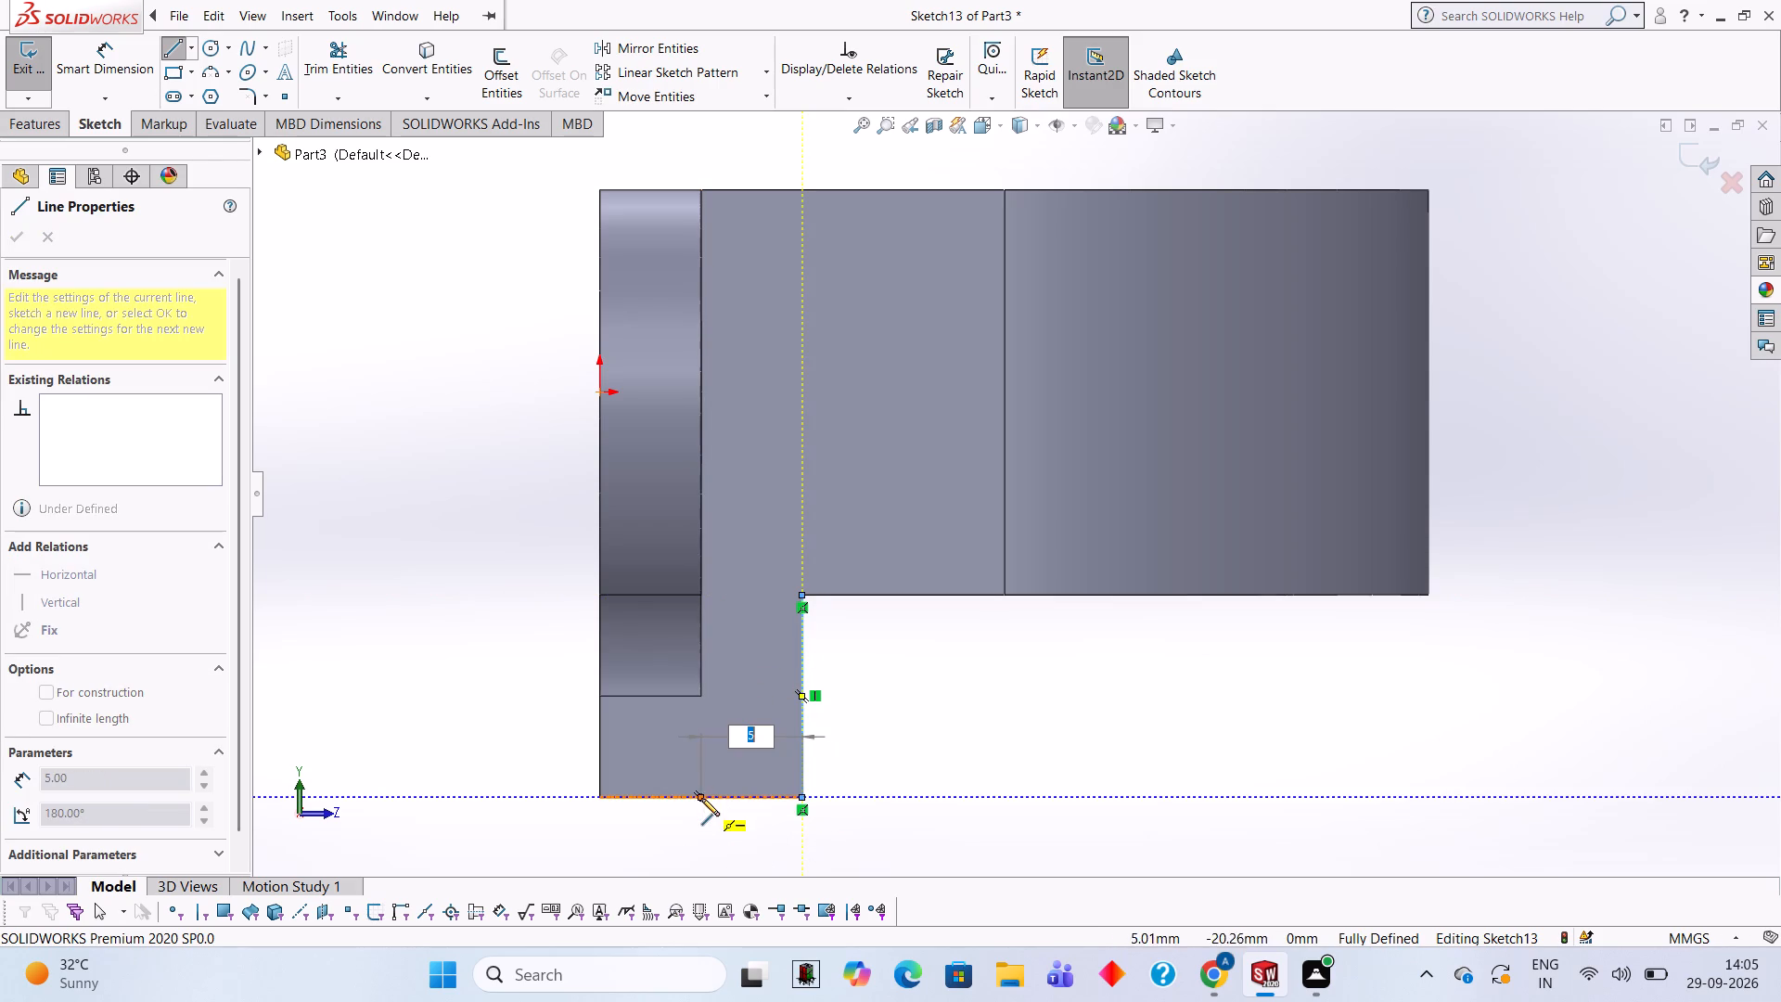
click(699, 796)
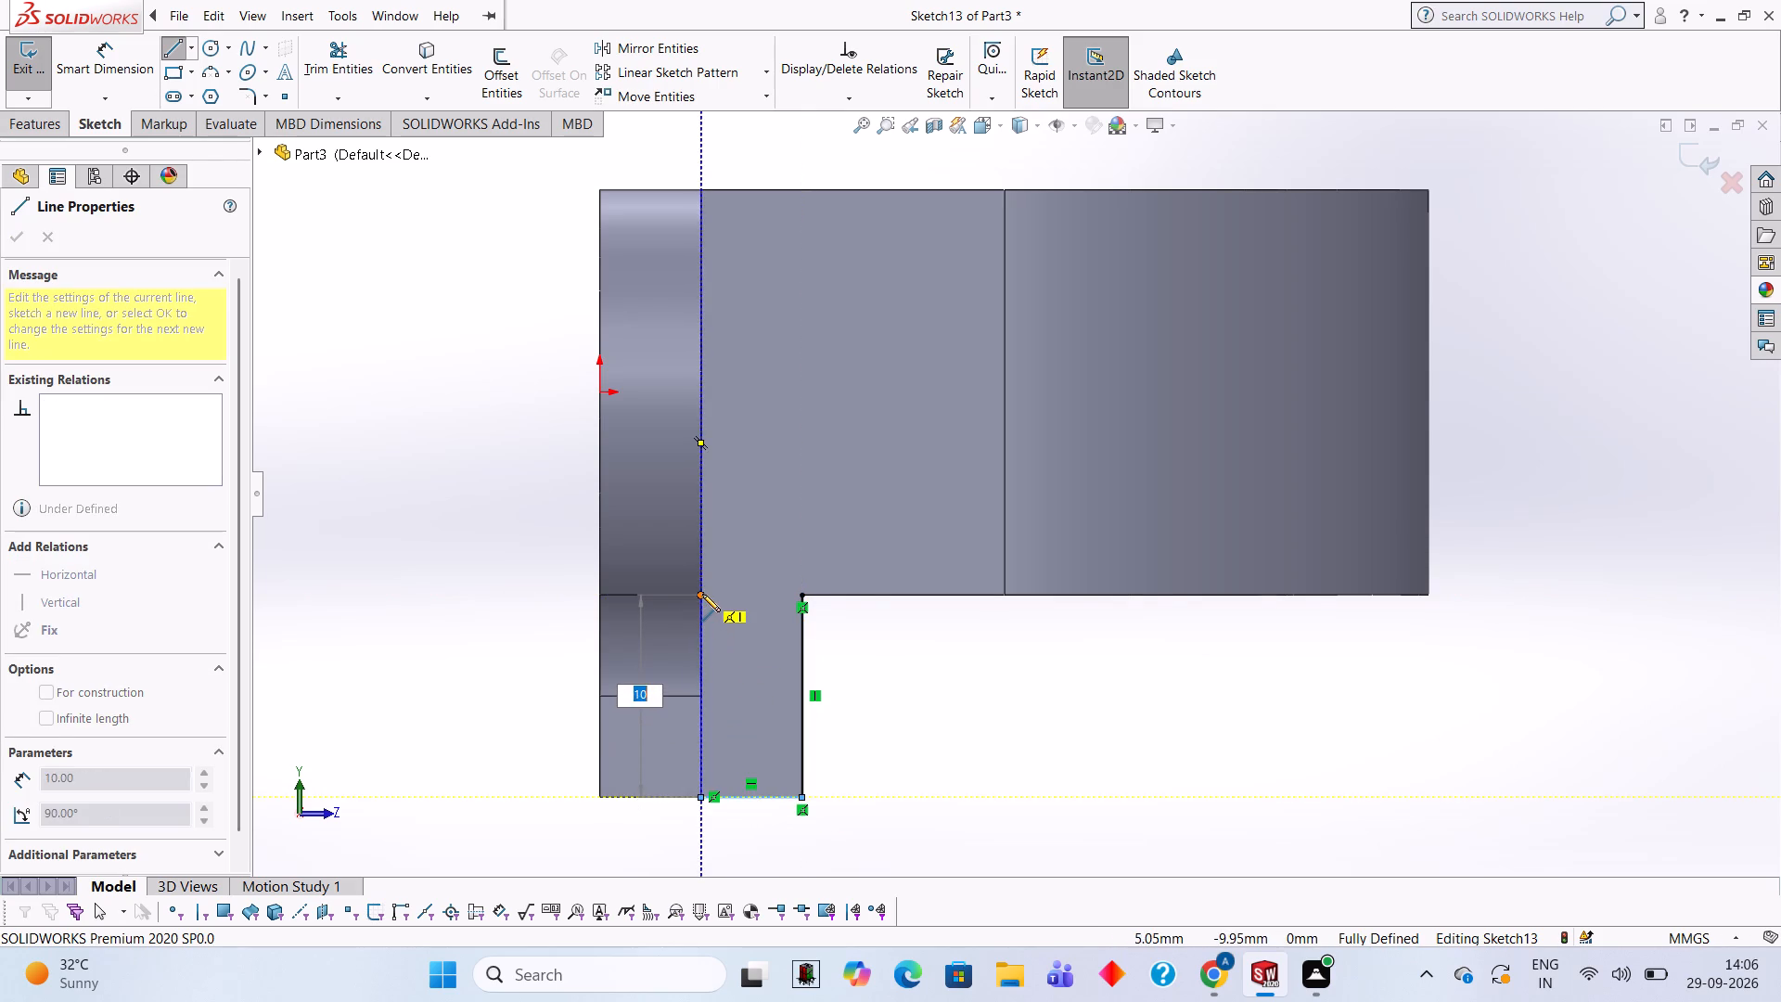
click(702, 594)
click(802, 593)
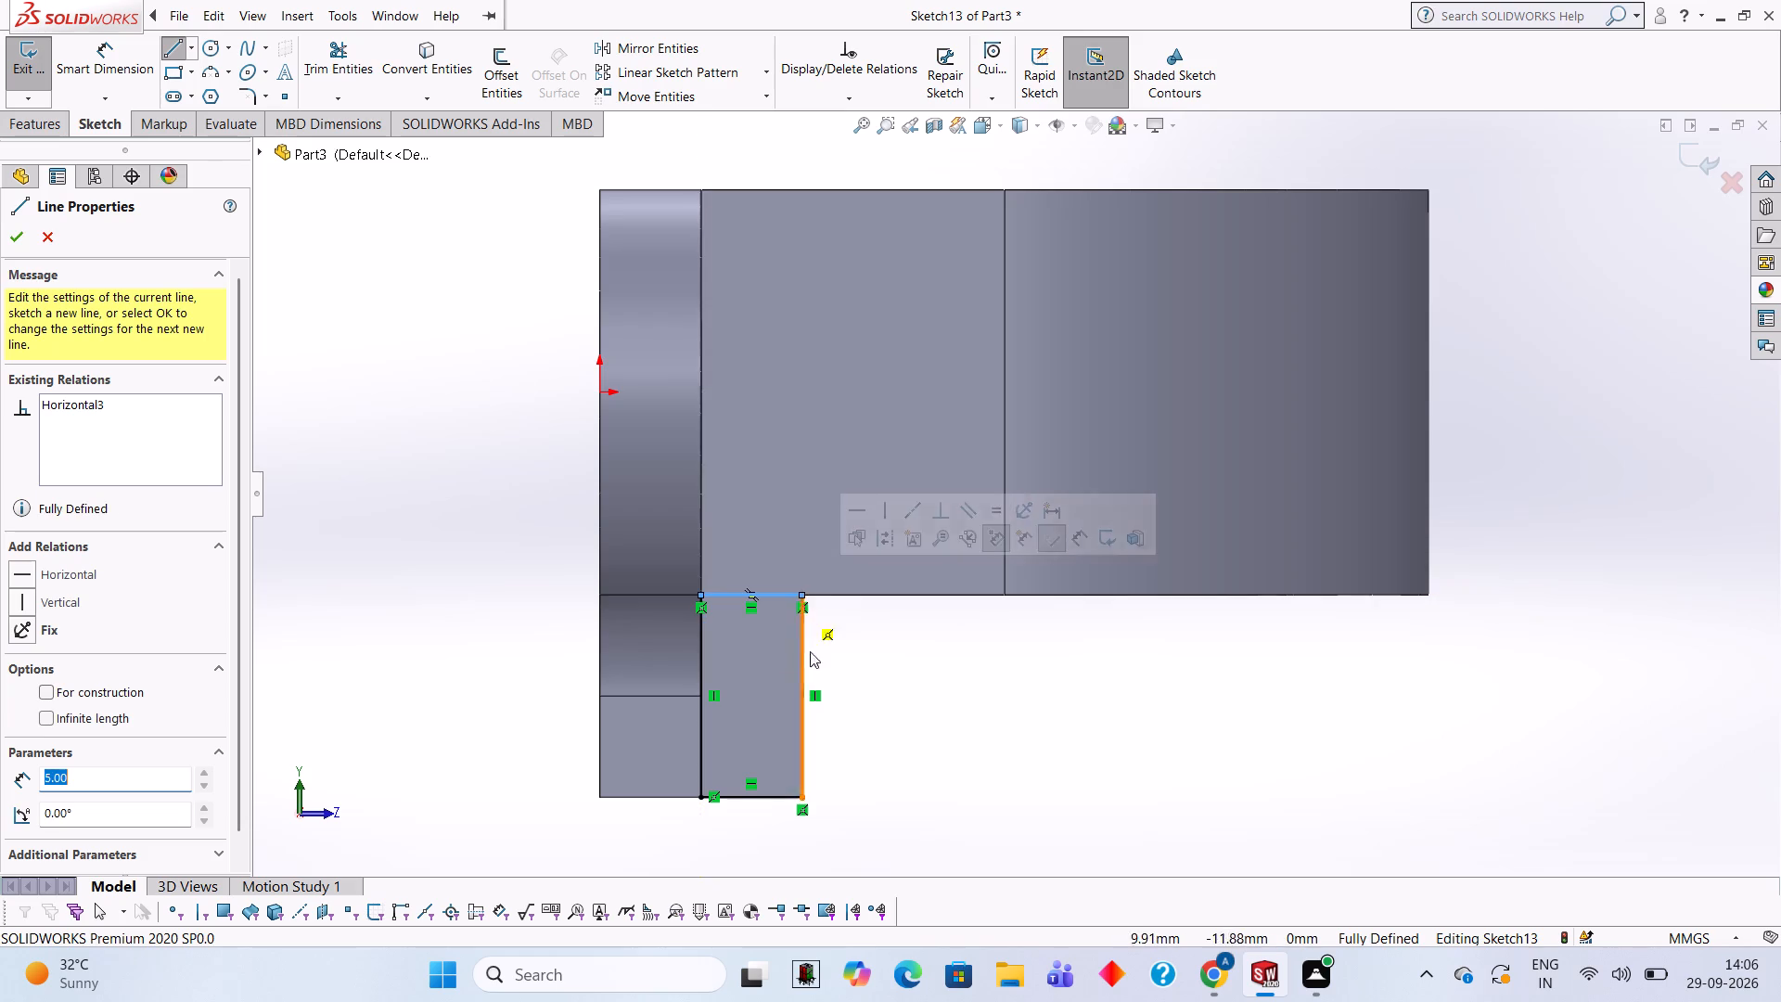
Extrude the rectangle 7 mm blind in the reversed direction, across the new tab's width, with the result merged.
middle_drag(1226, 678, 1117, 690)
middle_drag(1187, 748, 1183, 693)
click(54, 121)
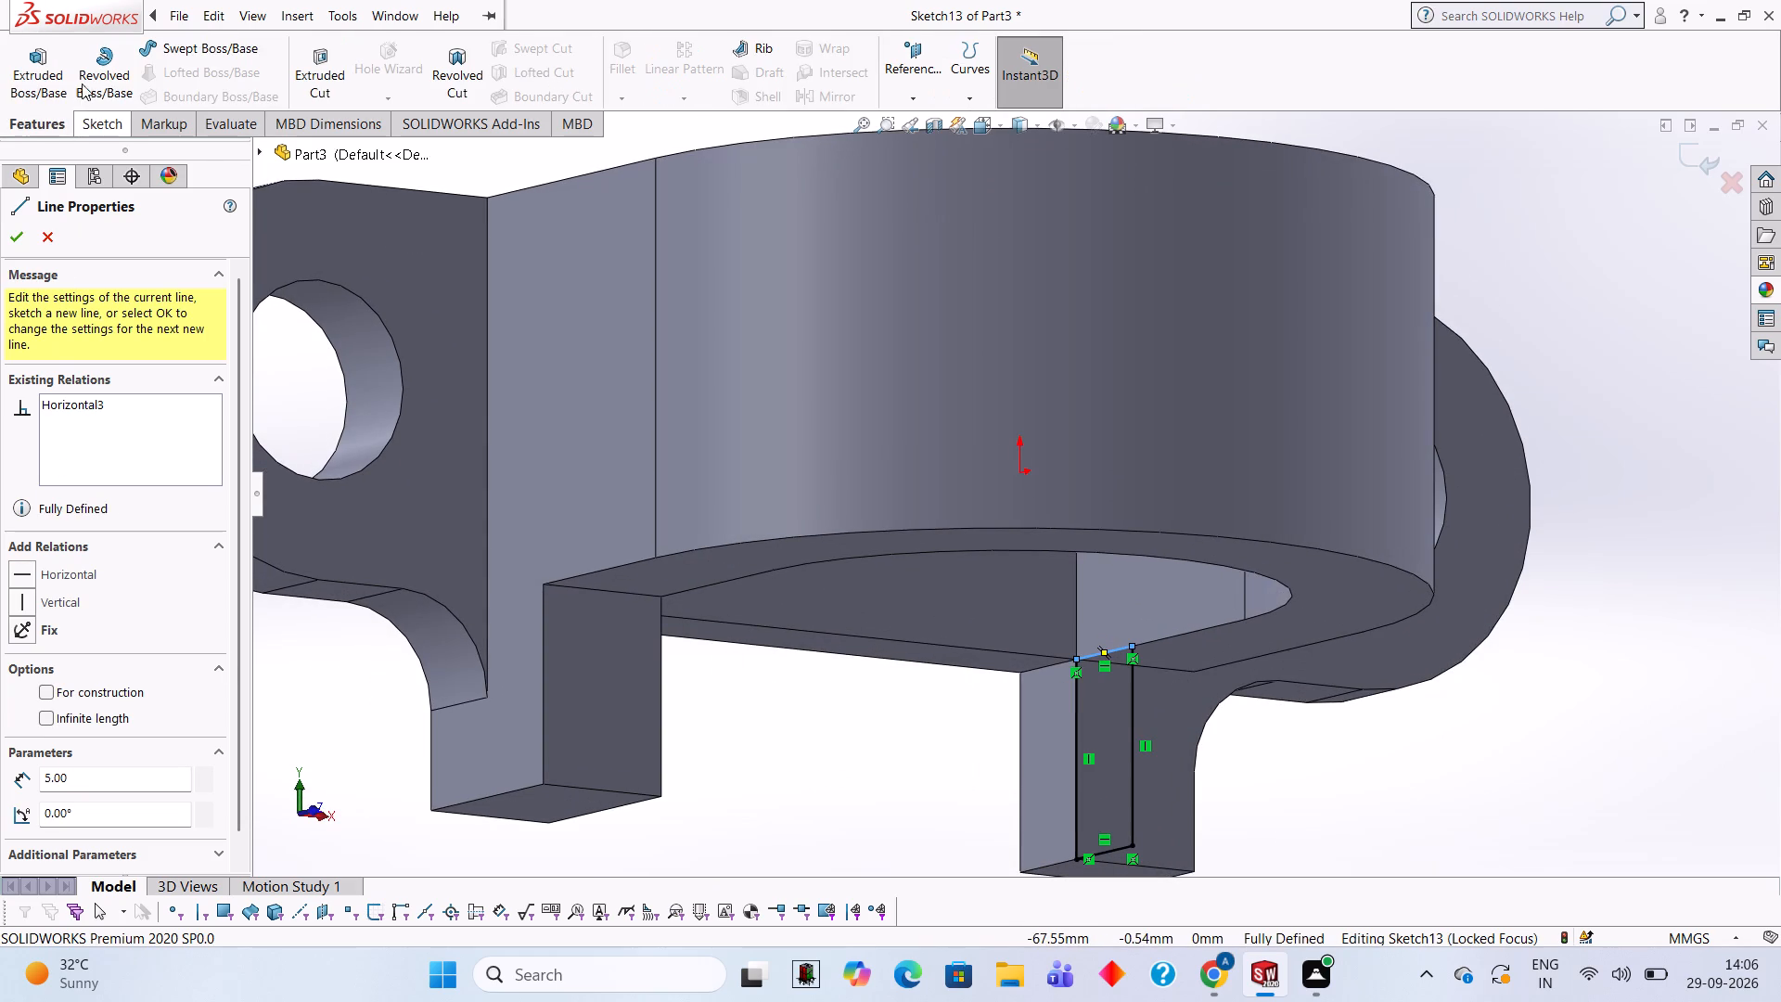
click(52, 53)
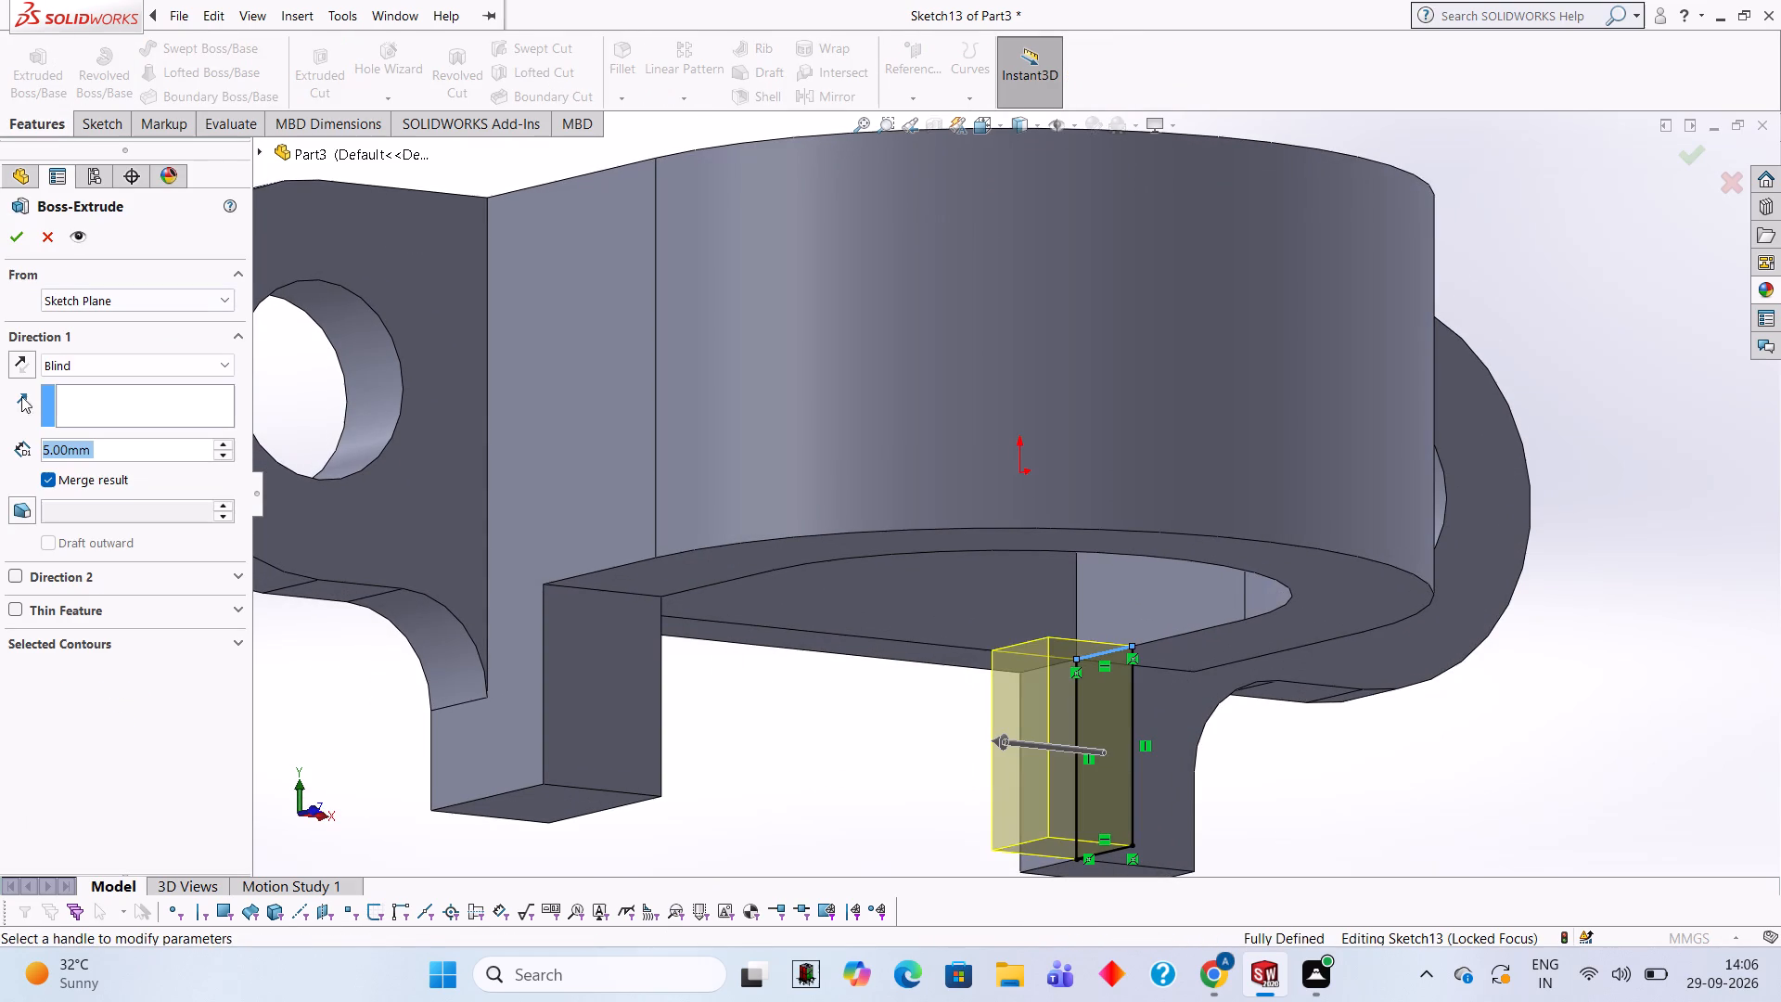
click(19, 366)
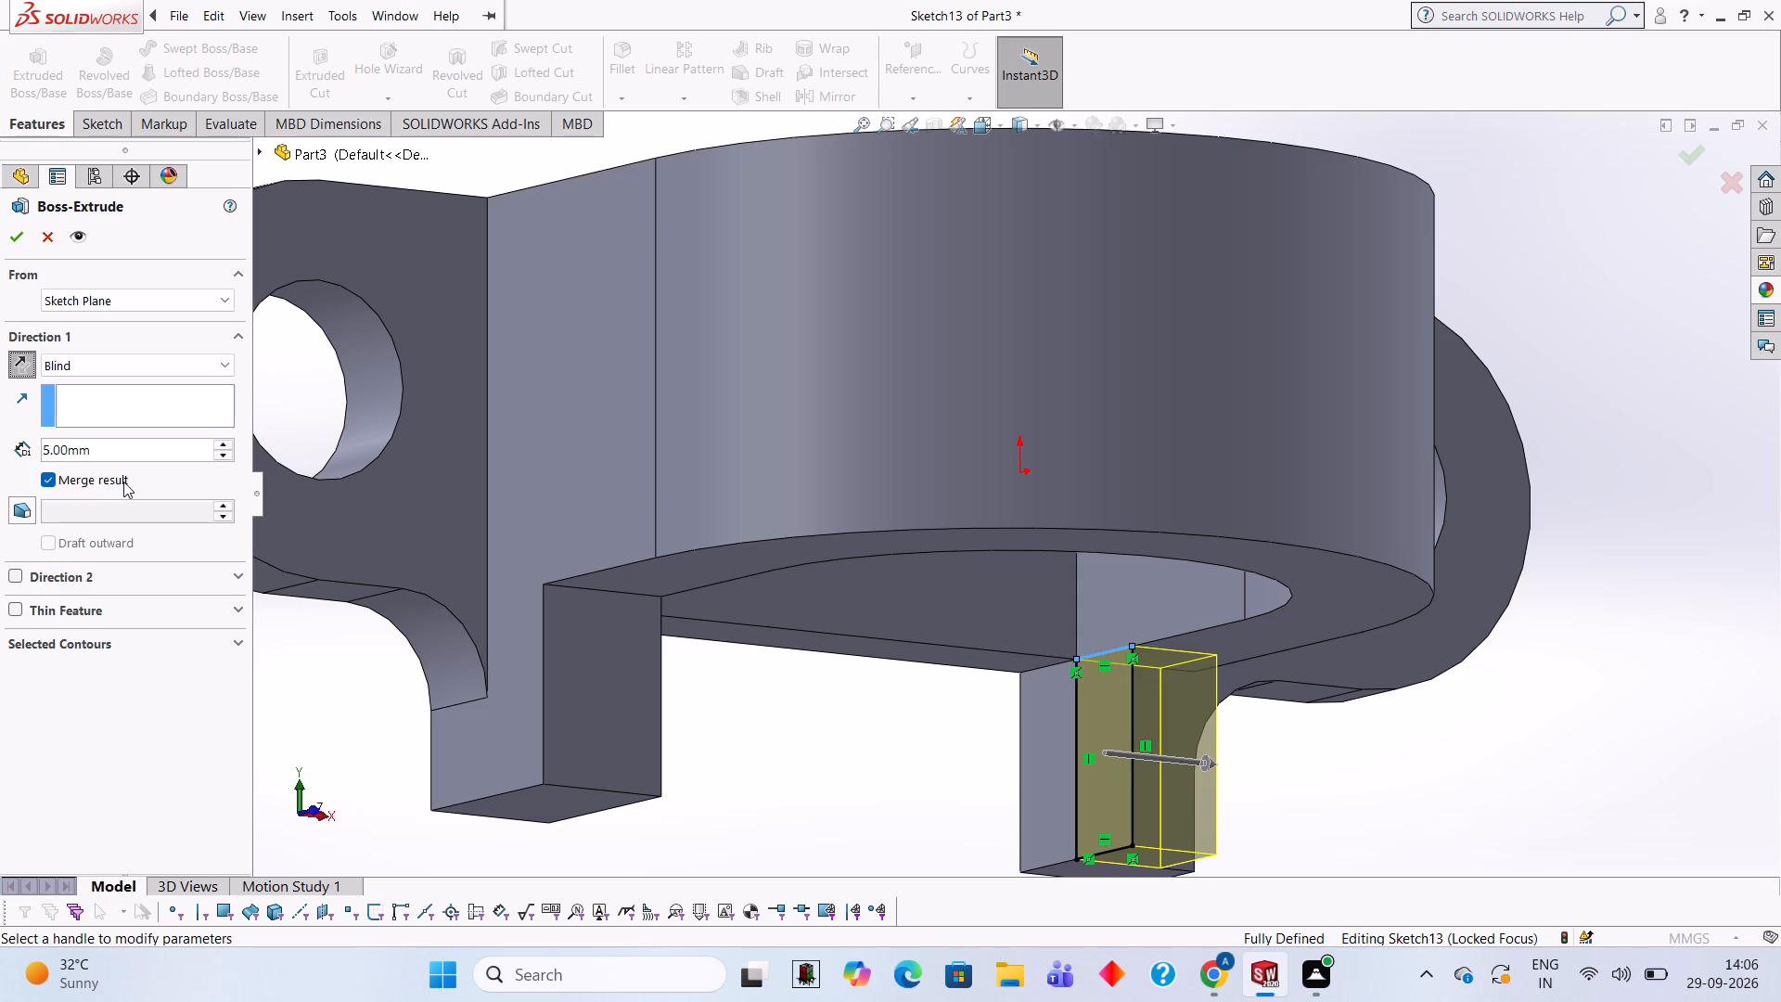
click(135, 455)
key(BackSpace)
key(BackSpace)
key(BackSpace)
key(BackSpace)
key(BackSpace)
key(BackSpace)
key(BackSpace)
key(BackSpace)
key(BackSpace)
key(BackSpace)
key(BackSpace)
key(BackSpace)
key(BackSpace)
key(BackSpace)
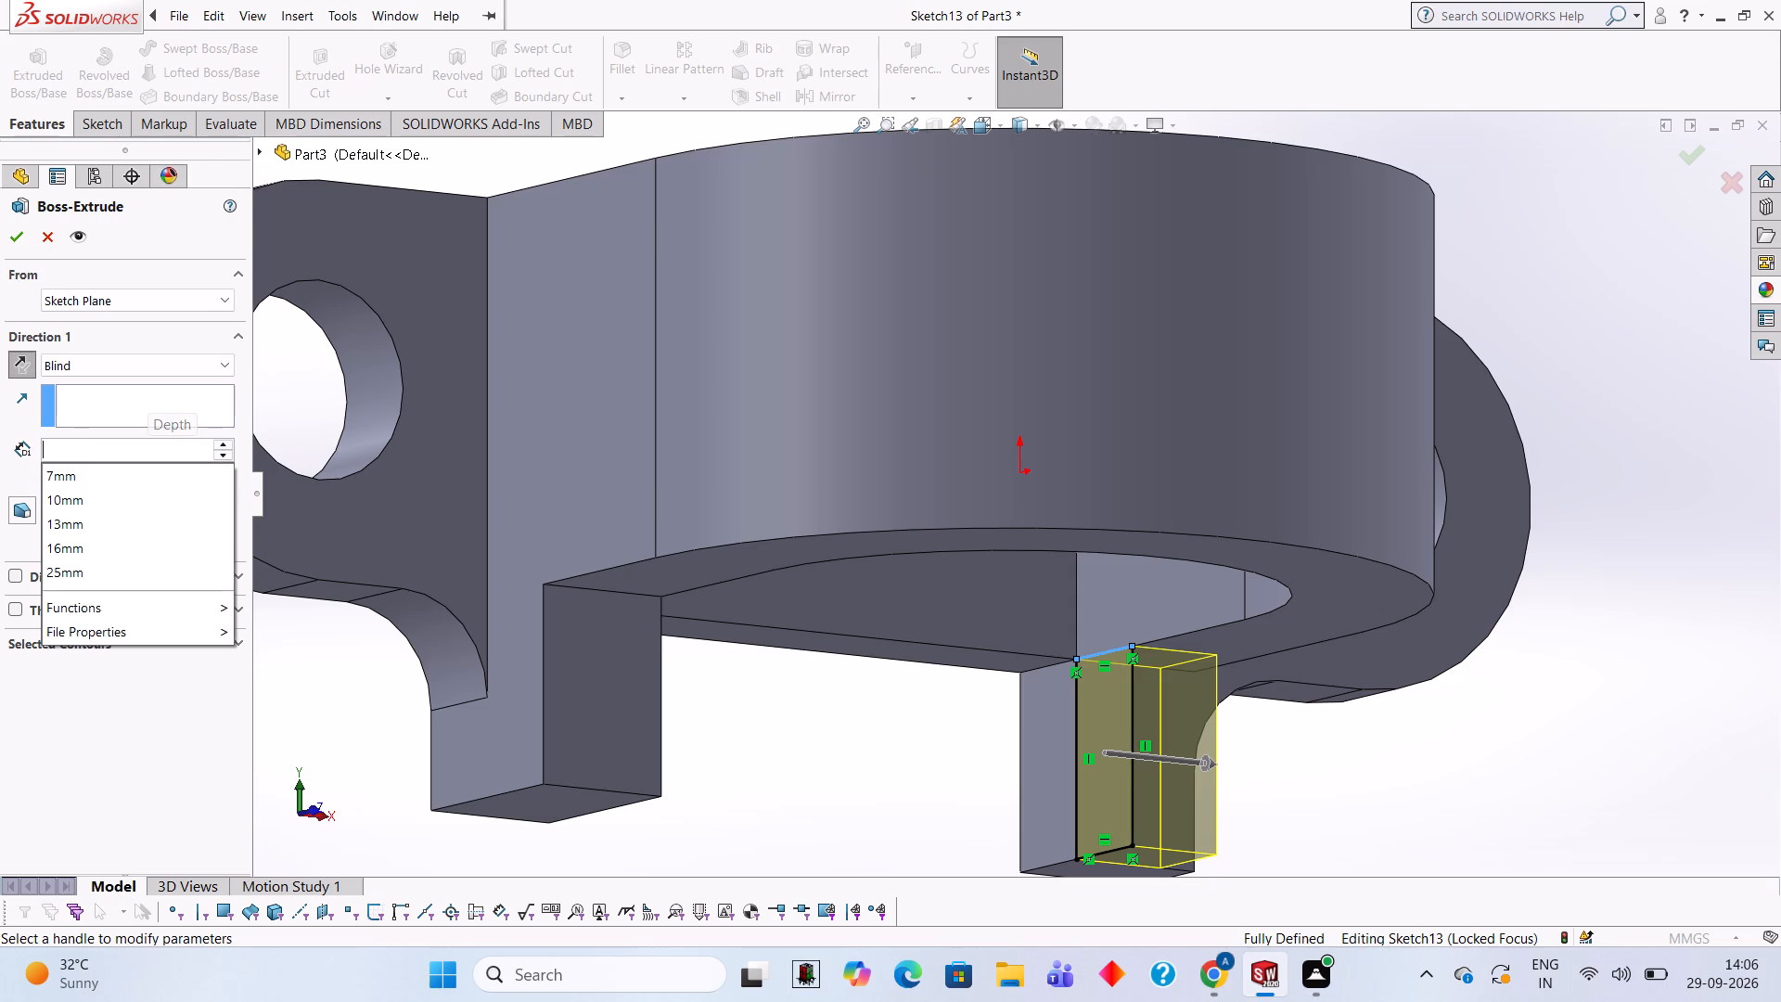
key(7)
key(Return)
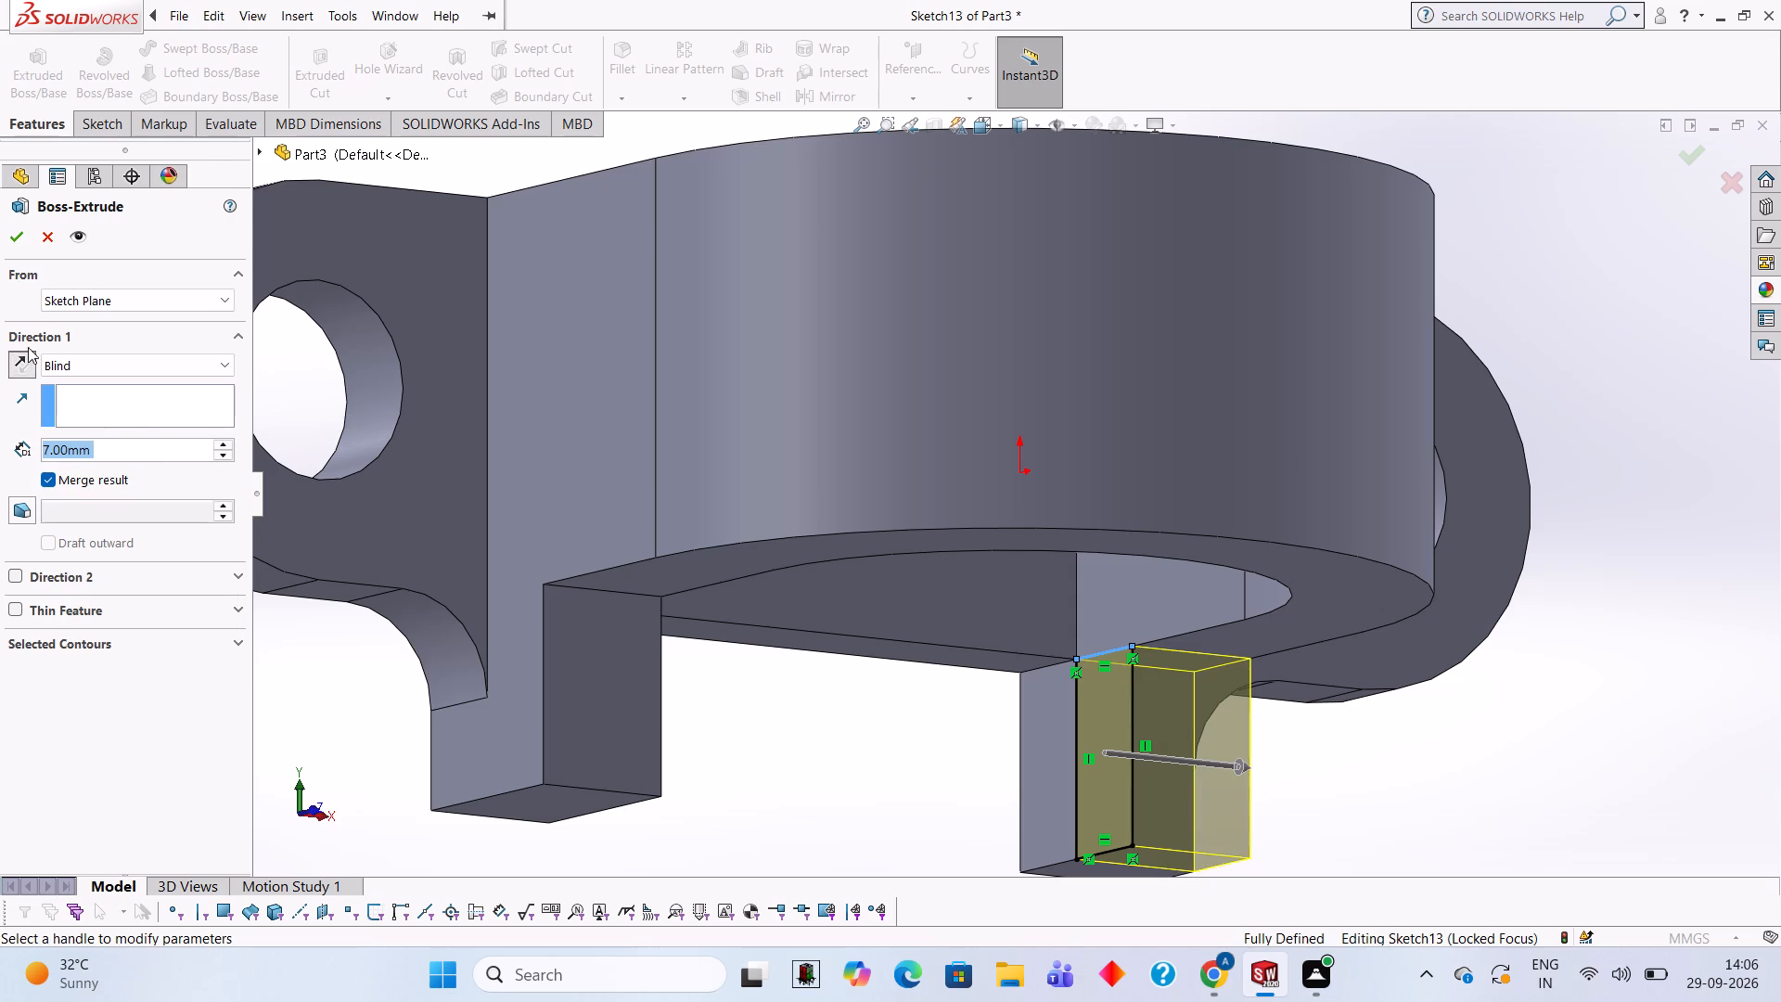
click(19, 227)
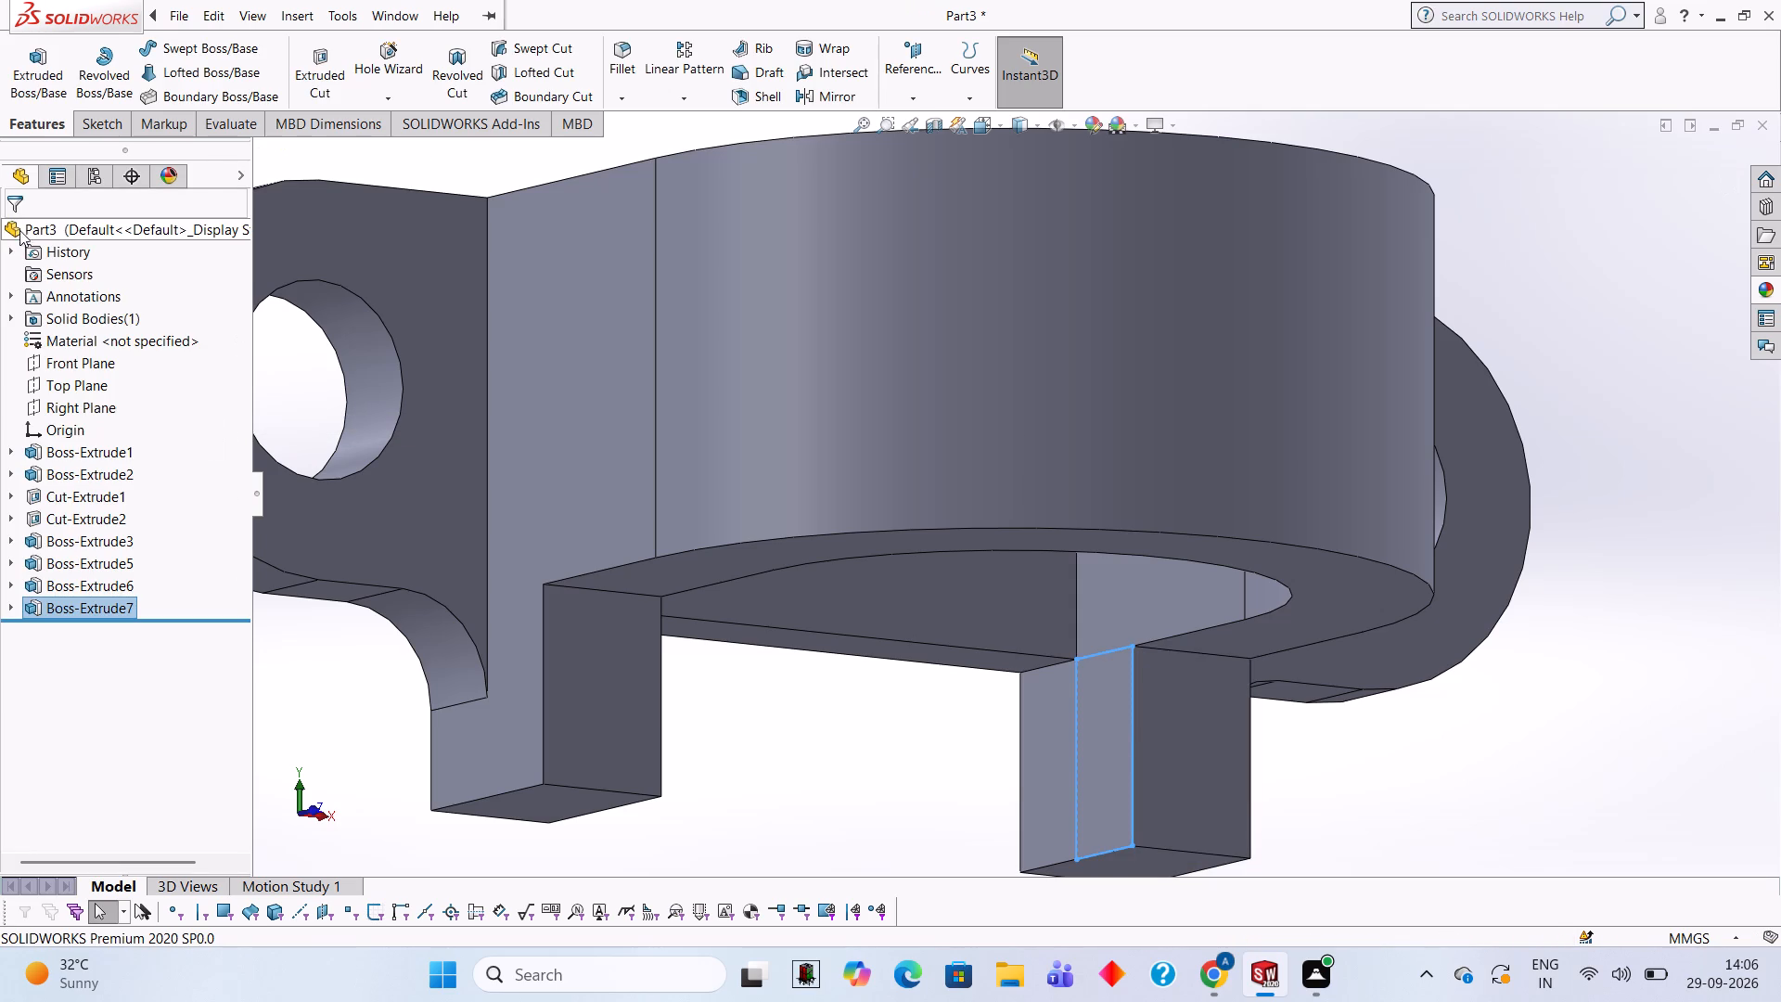
Examine the bracket from several angles, comparing the two side tabs below the boss and the plate's holes.
click(940, 733)
scroll(1613, 655, up, 3)
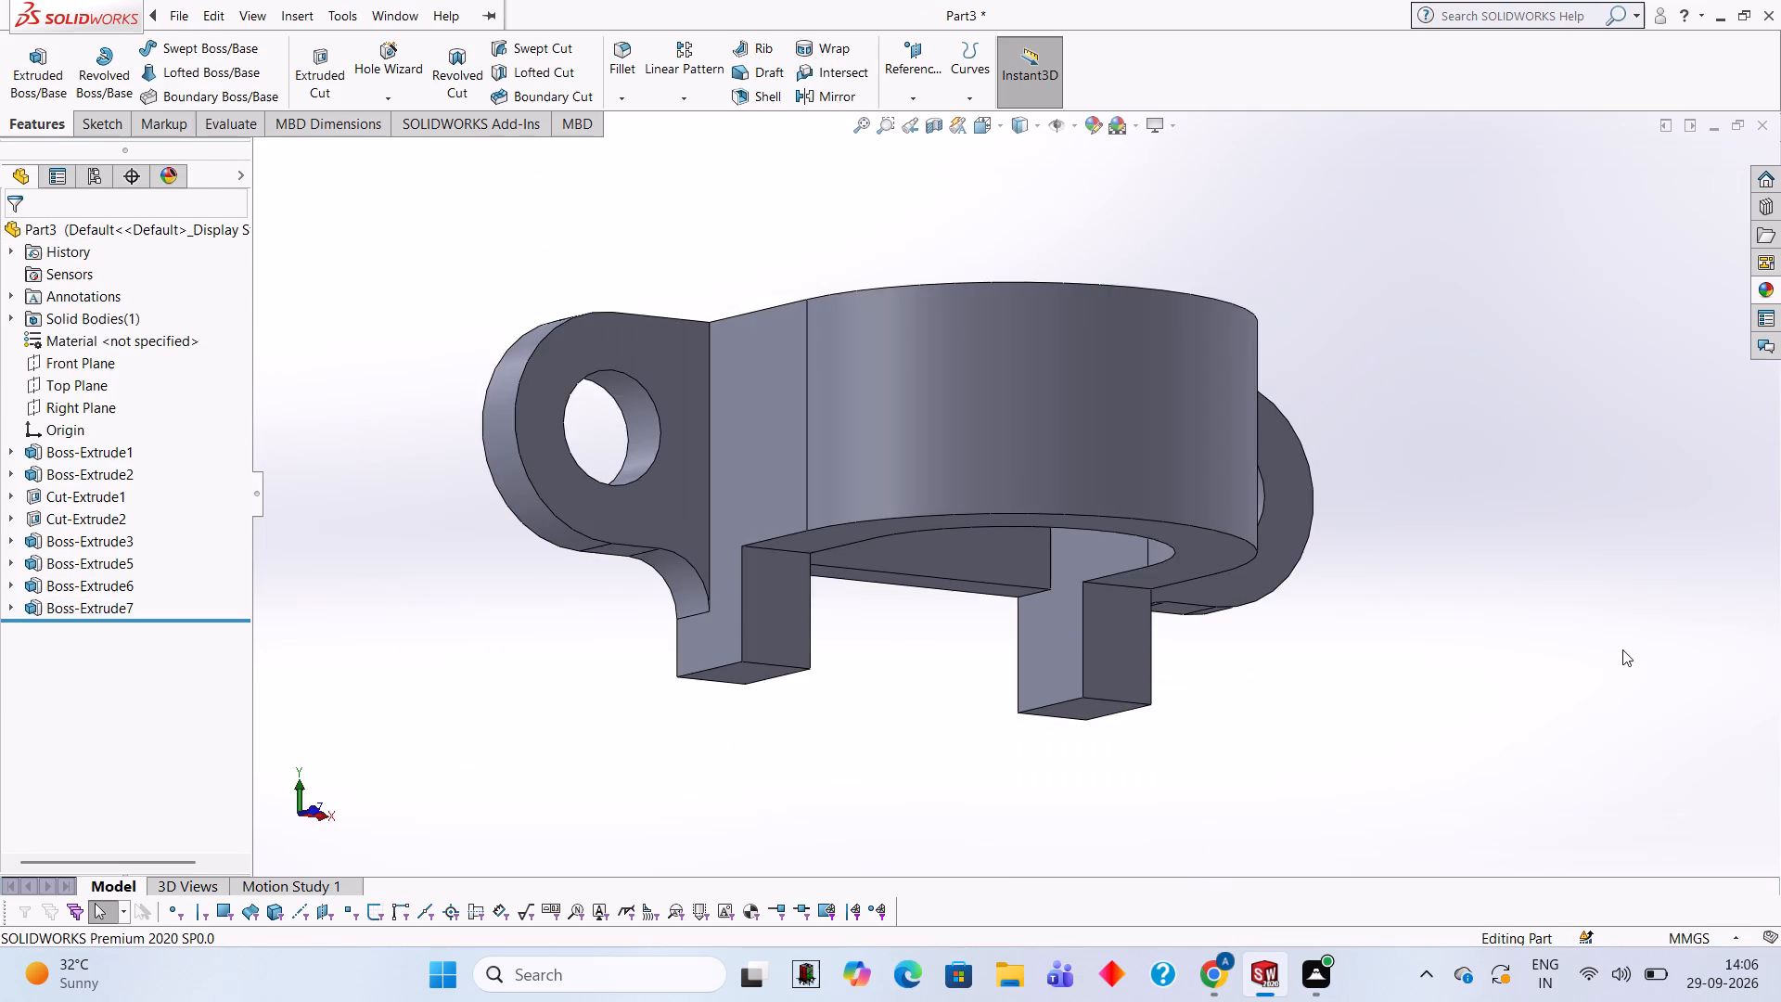
middle_drag(1583, 662, 1499, 653)
scroll(1429, 724, up, 1)
middle_drag(1453, 726, 1501, 721)
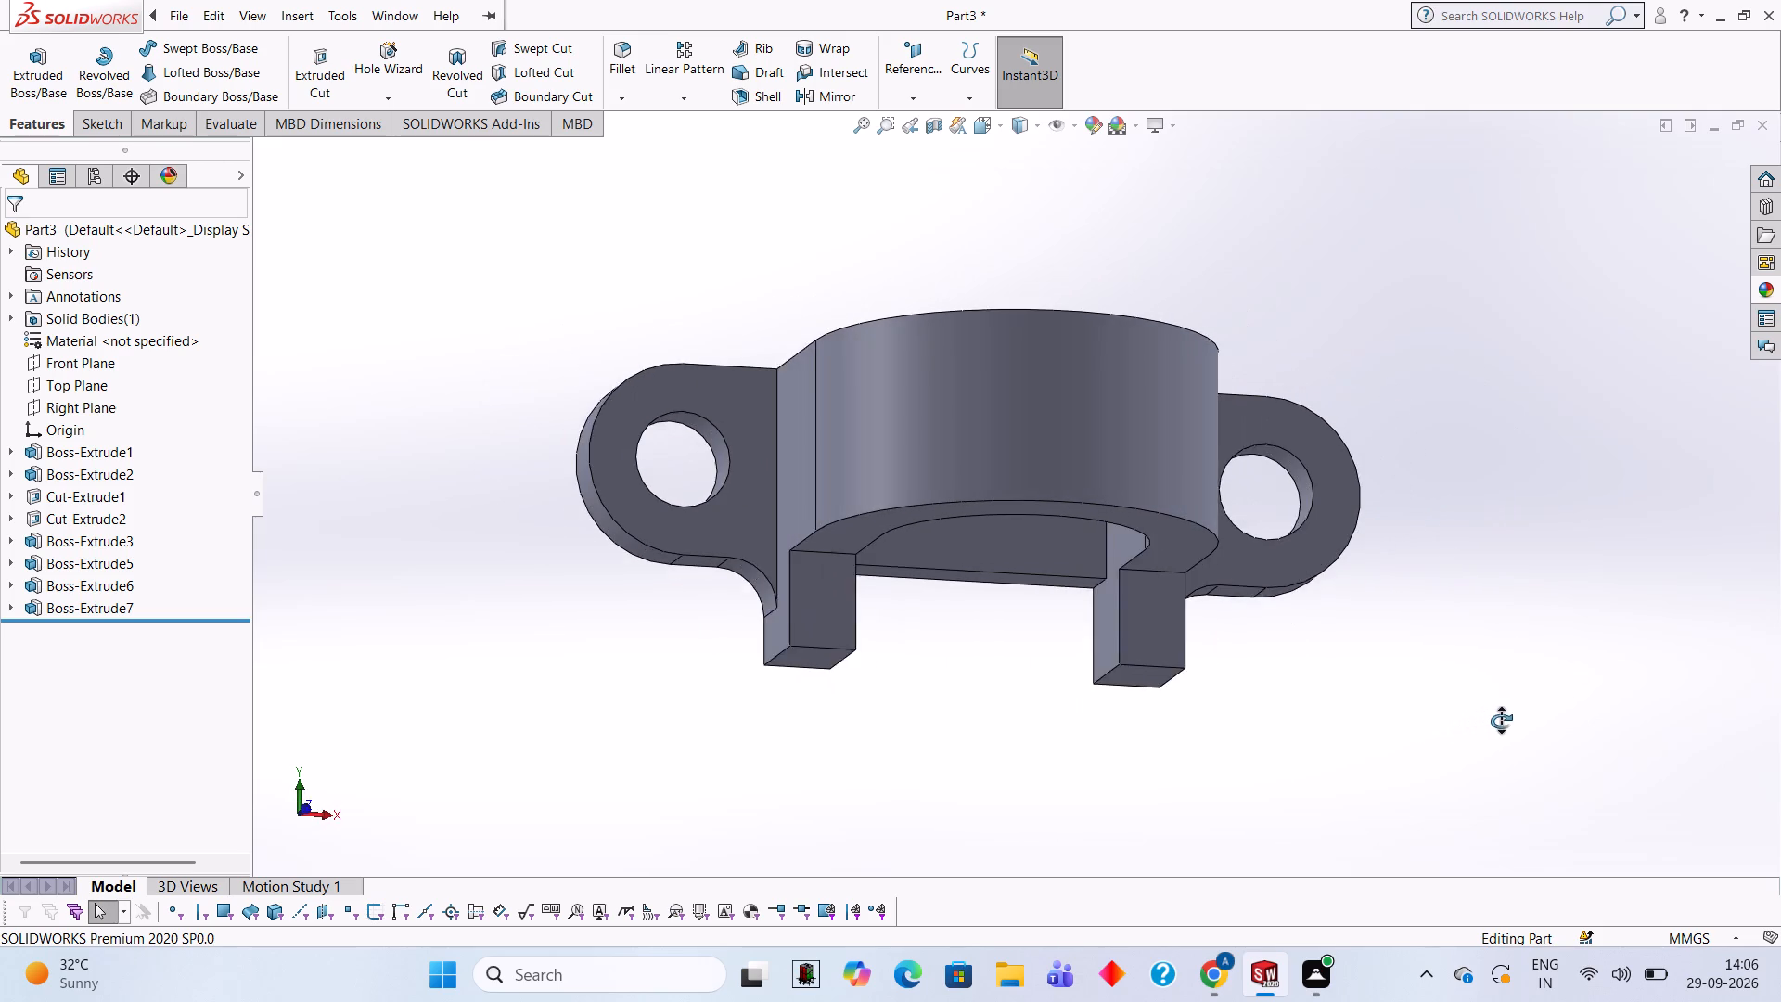
middle_drag(1501, 721, 1493, 713)
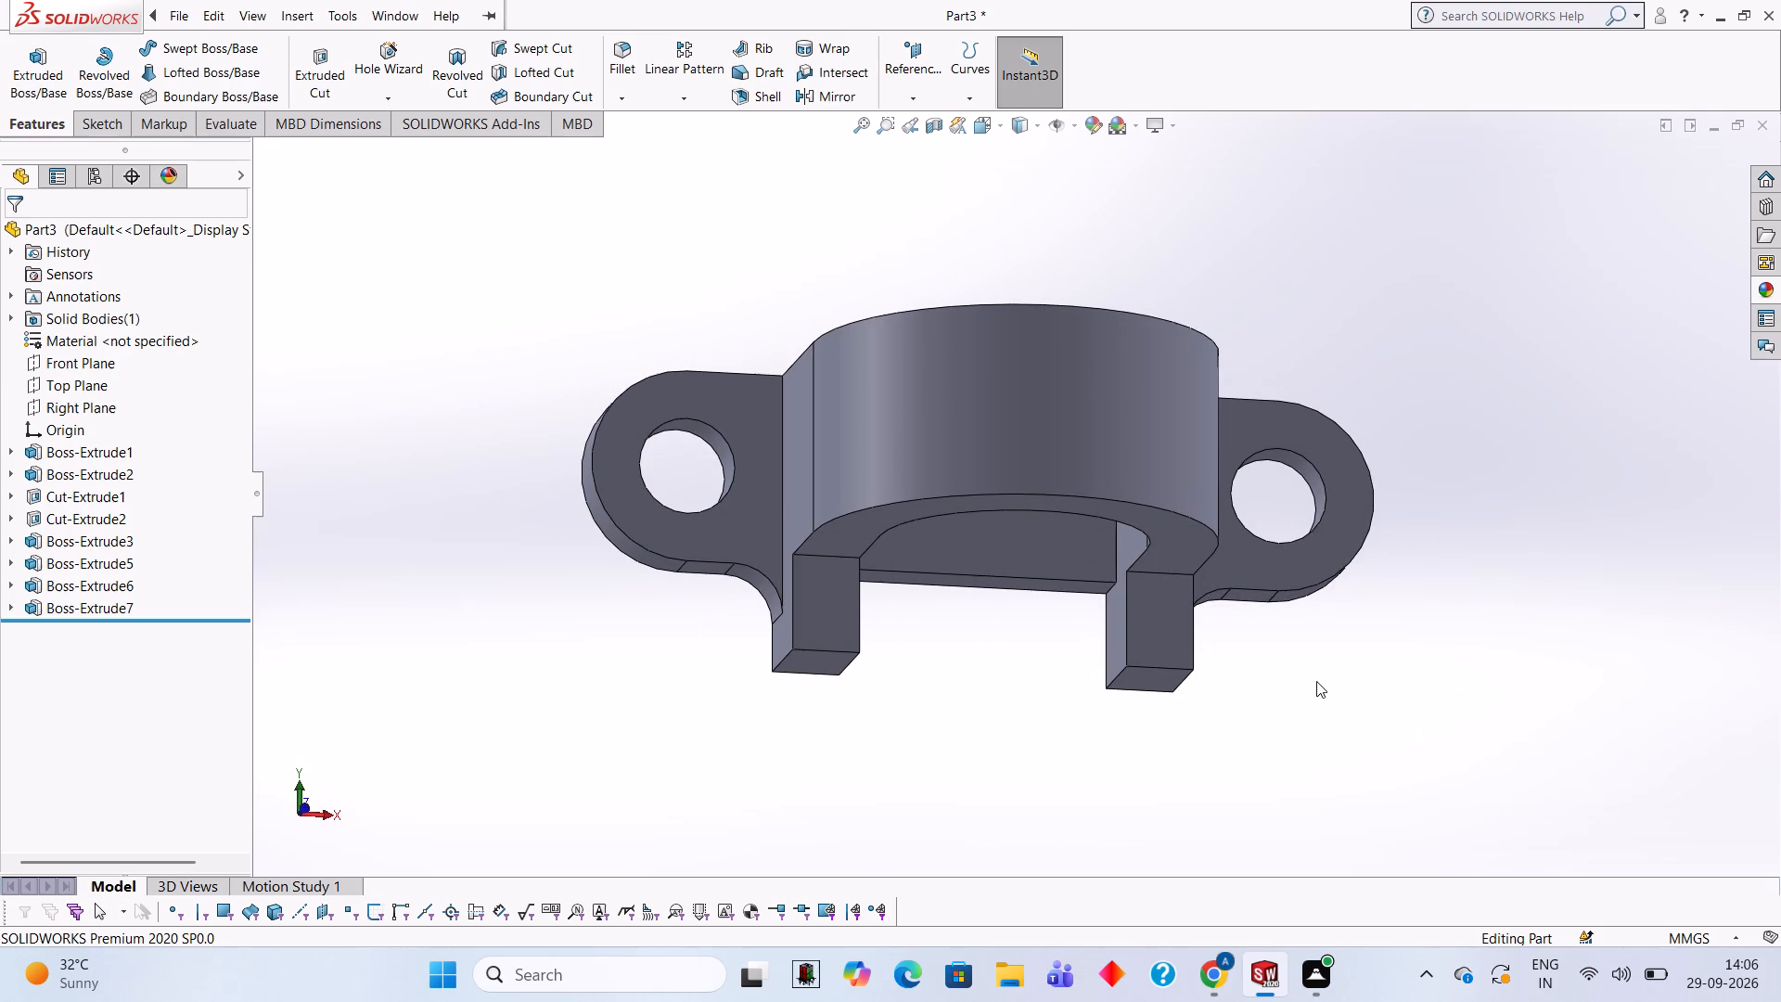
middle_drag(1301, 738, 1298, 714)
middle_drag(1342, 715, 1390, 716)
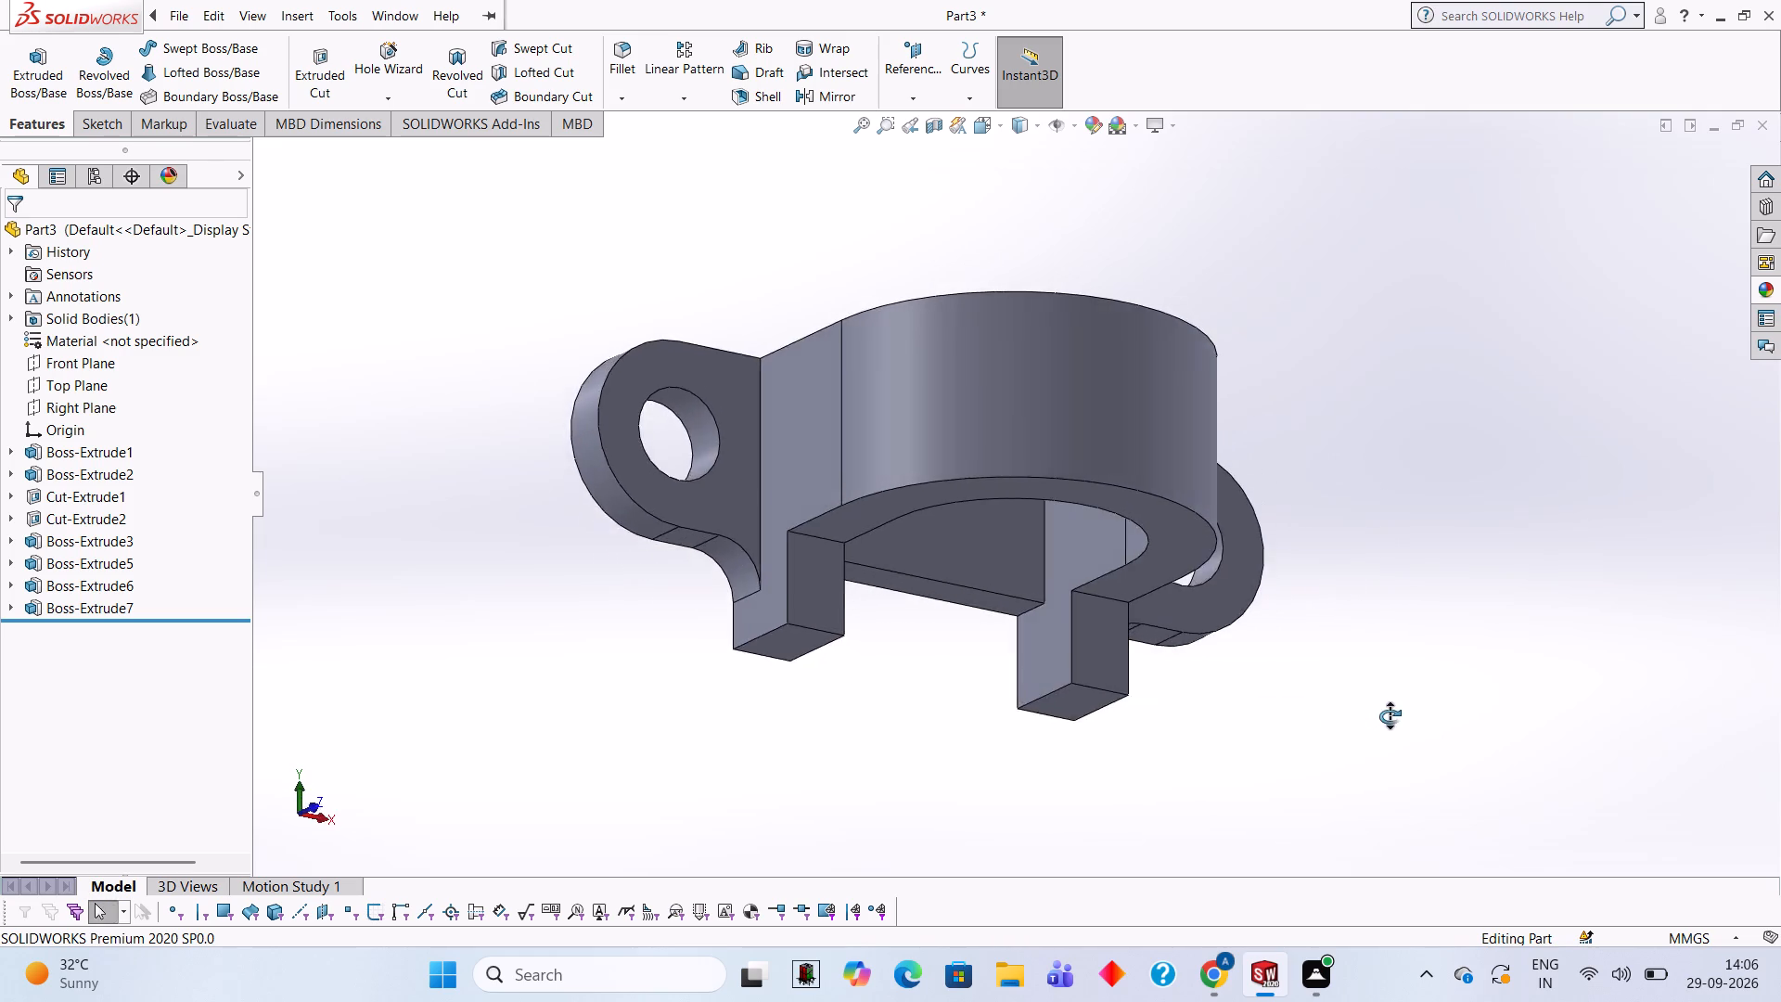
middle_drag(1390, 716, 1353, 732)
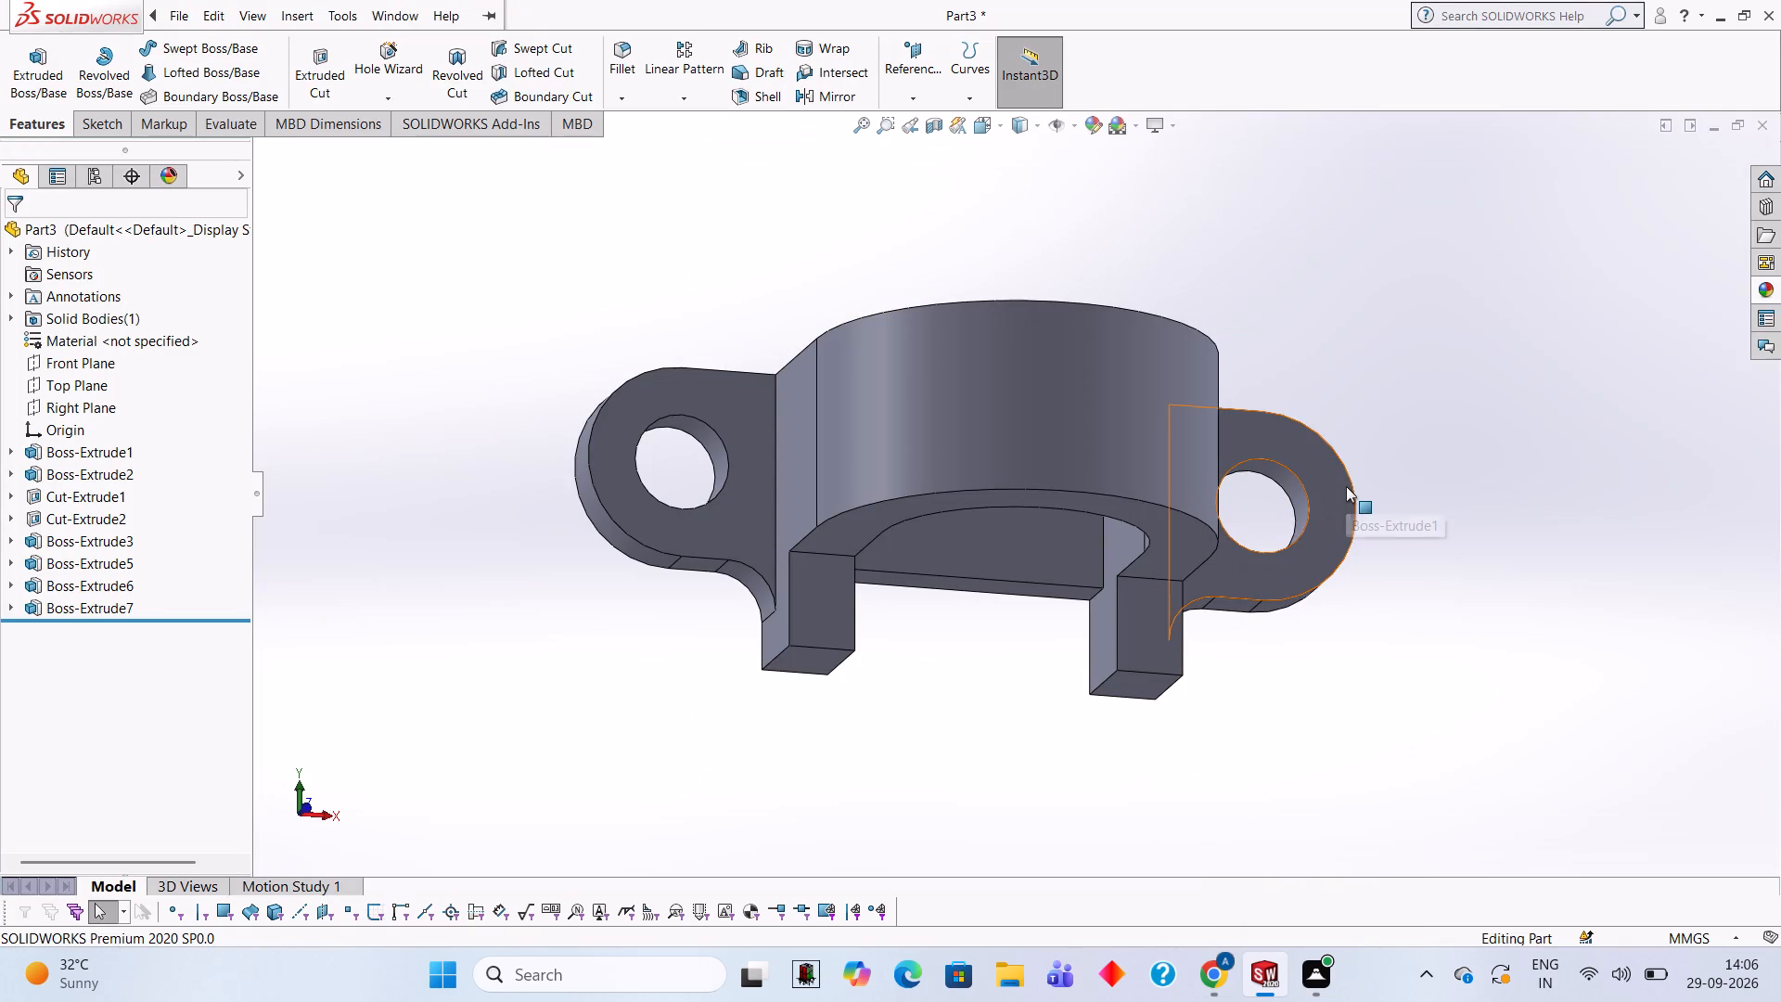
middle_drag(1306, 704, 1412, 736)
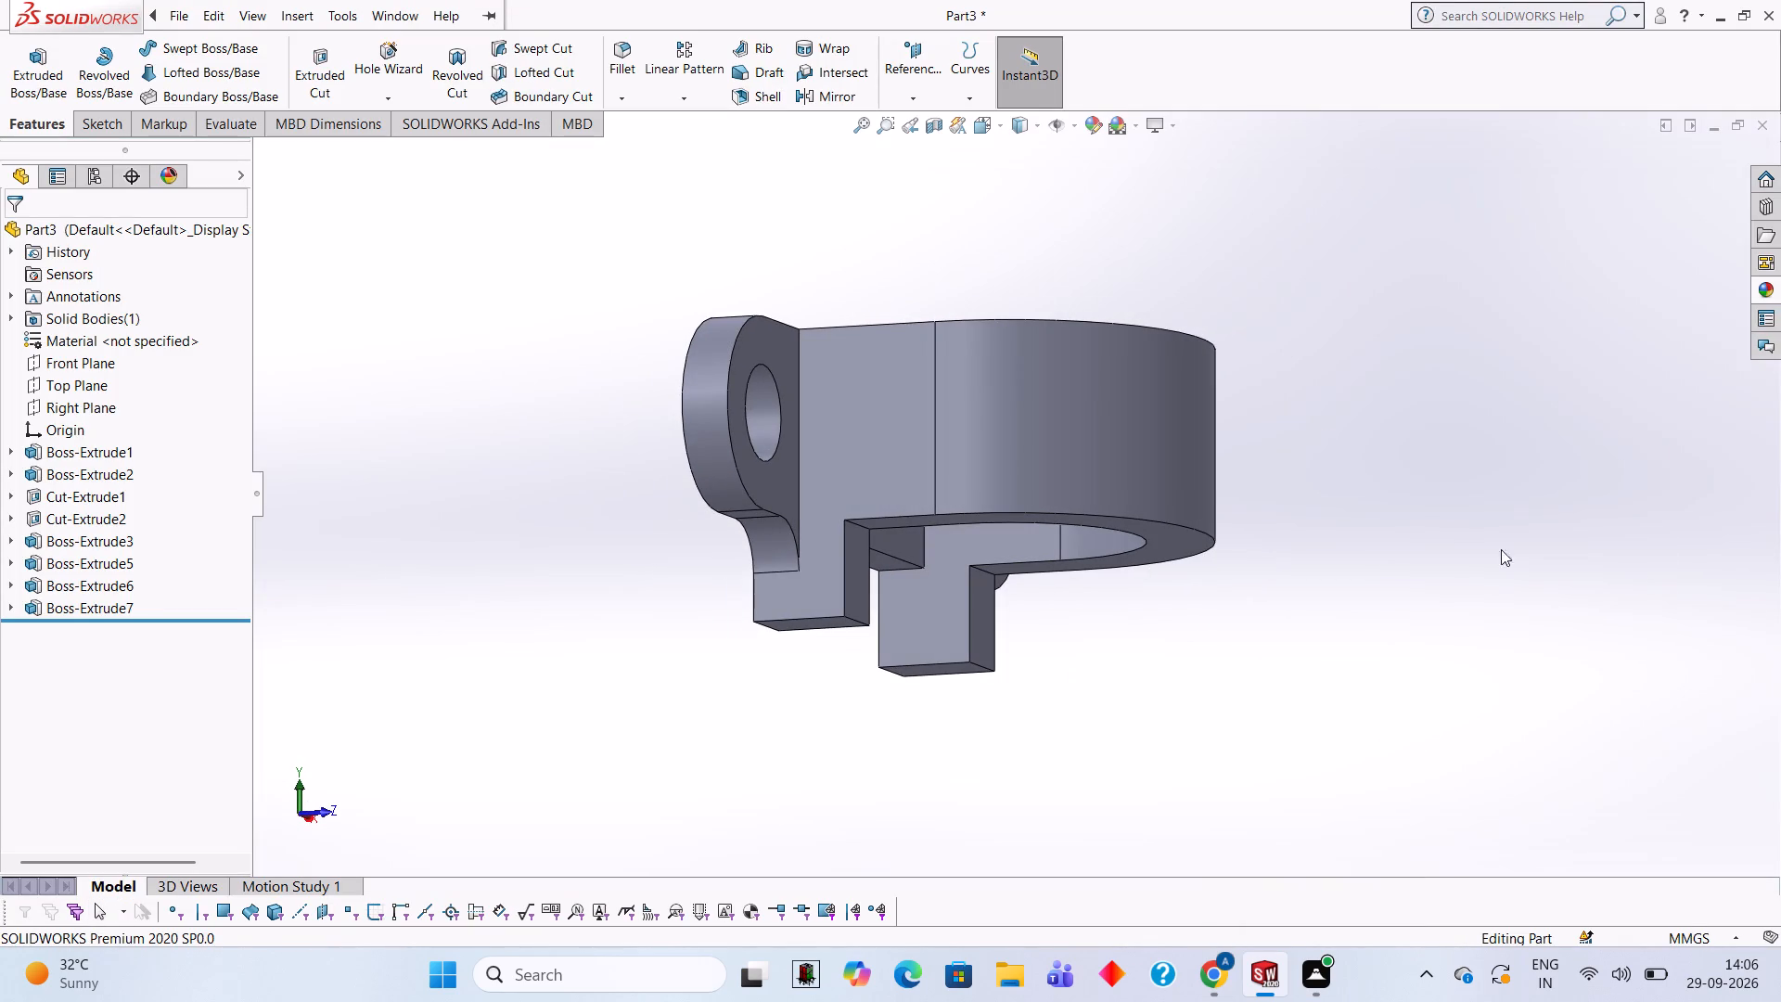
middle_drag(1424, 491, 1307, 479)
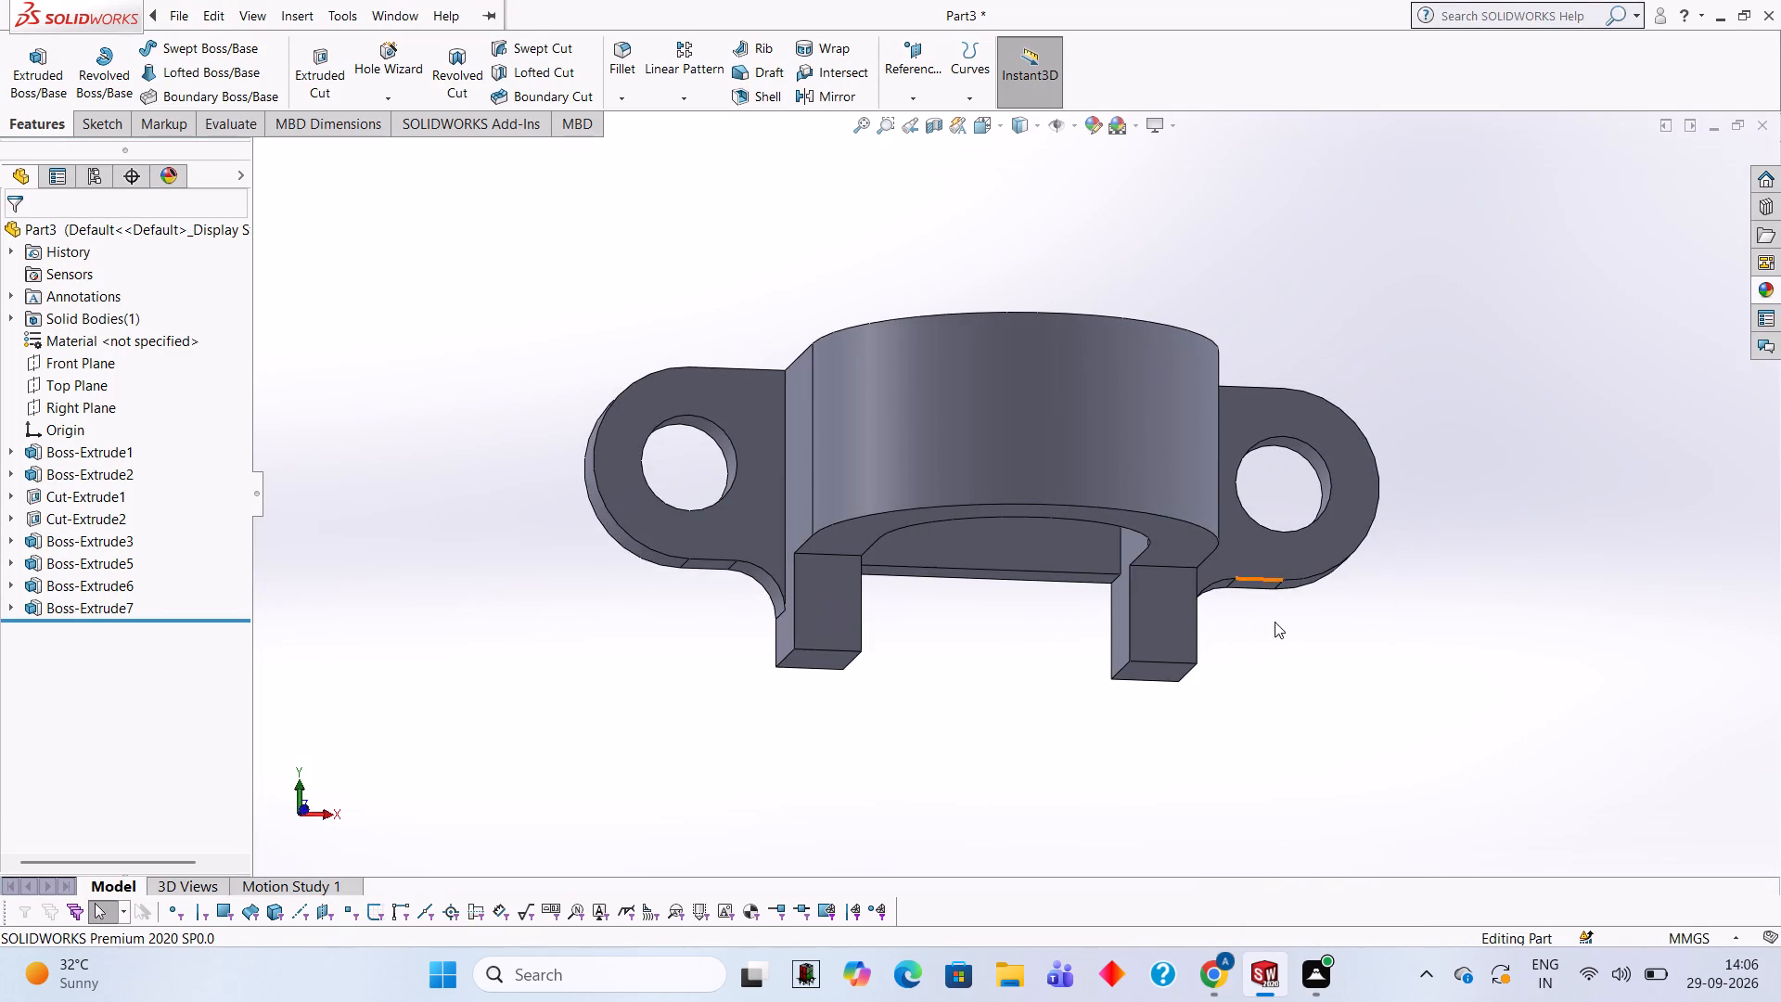
scroll(1279, 640, up, 1)
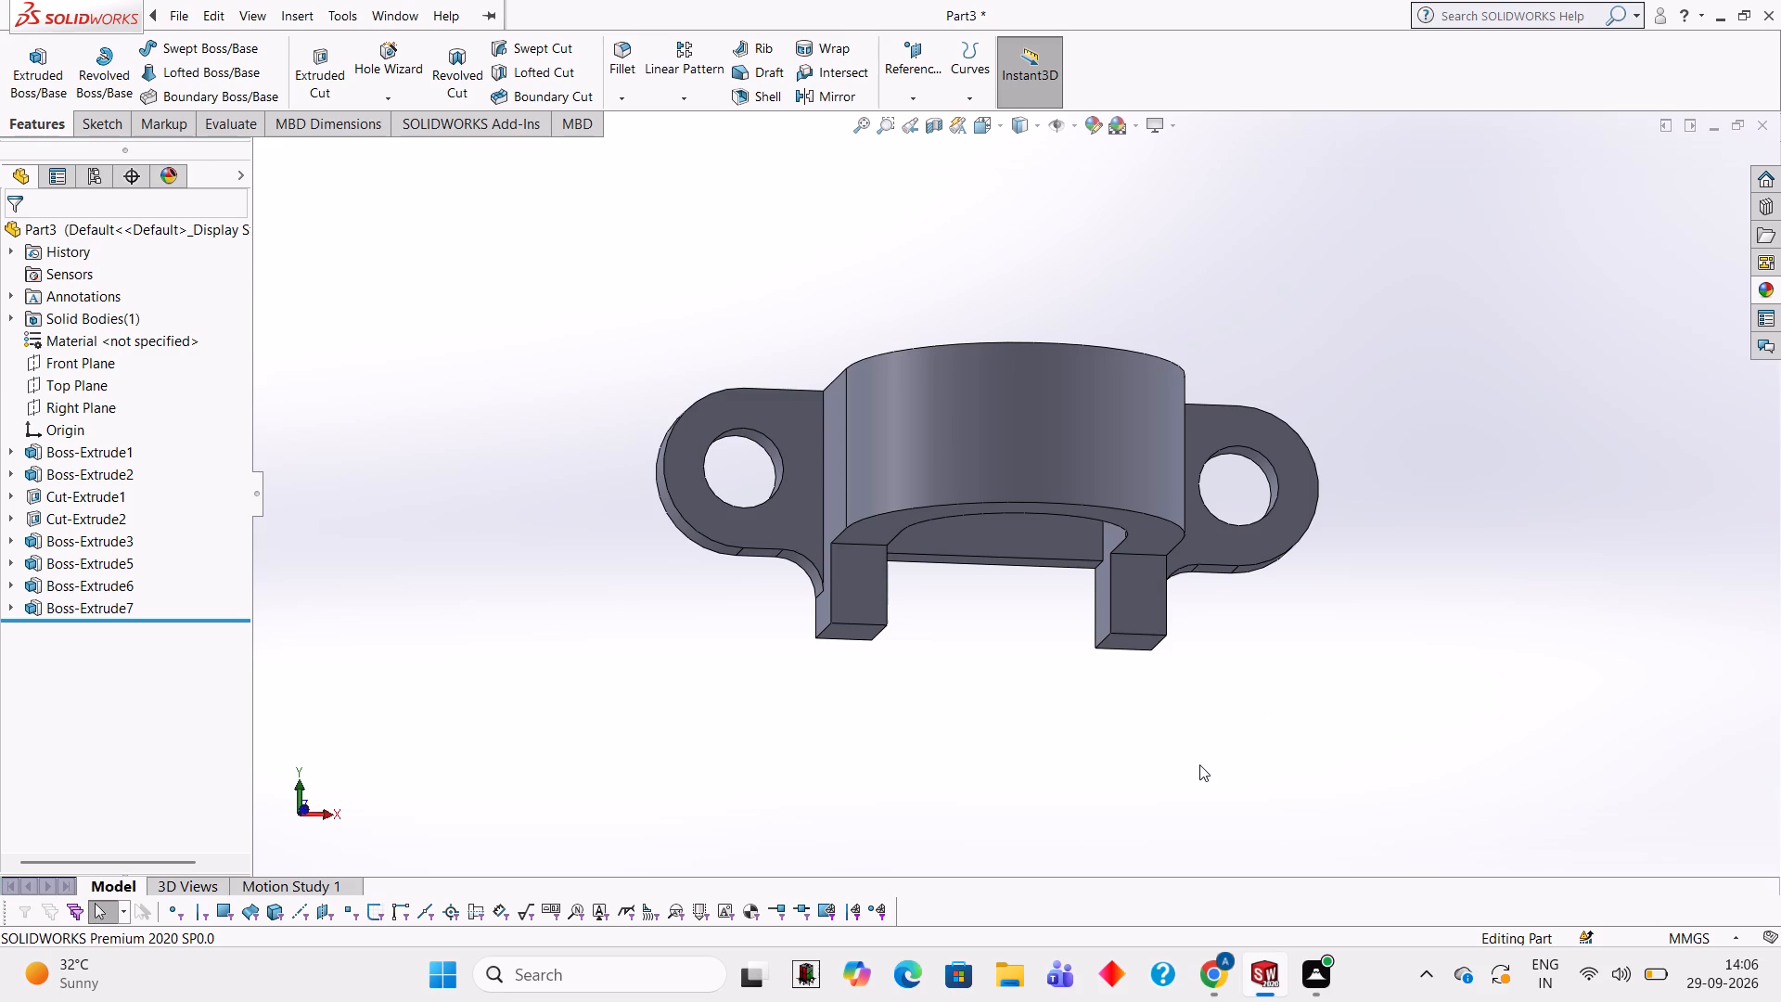
scroll(1002, 657, down, 1)
scroll(1458, 666, down, 2)
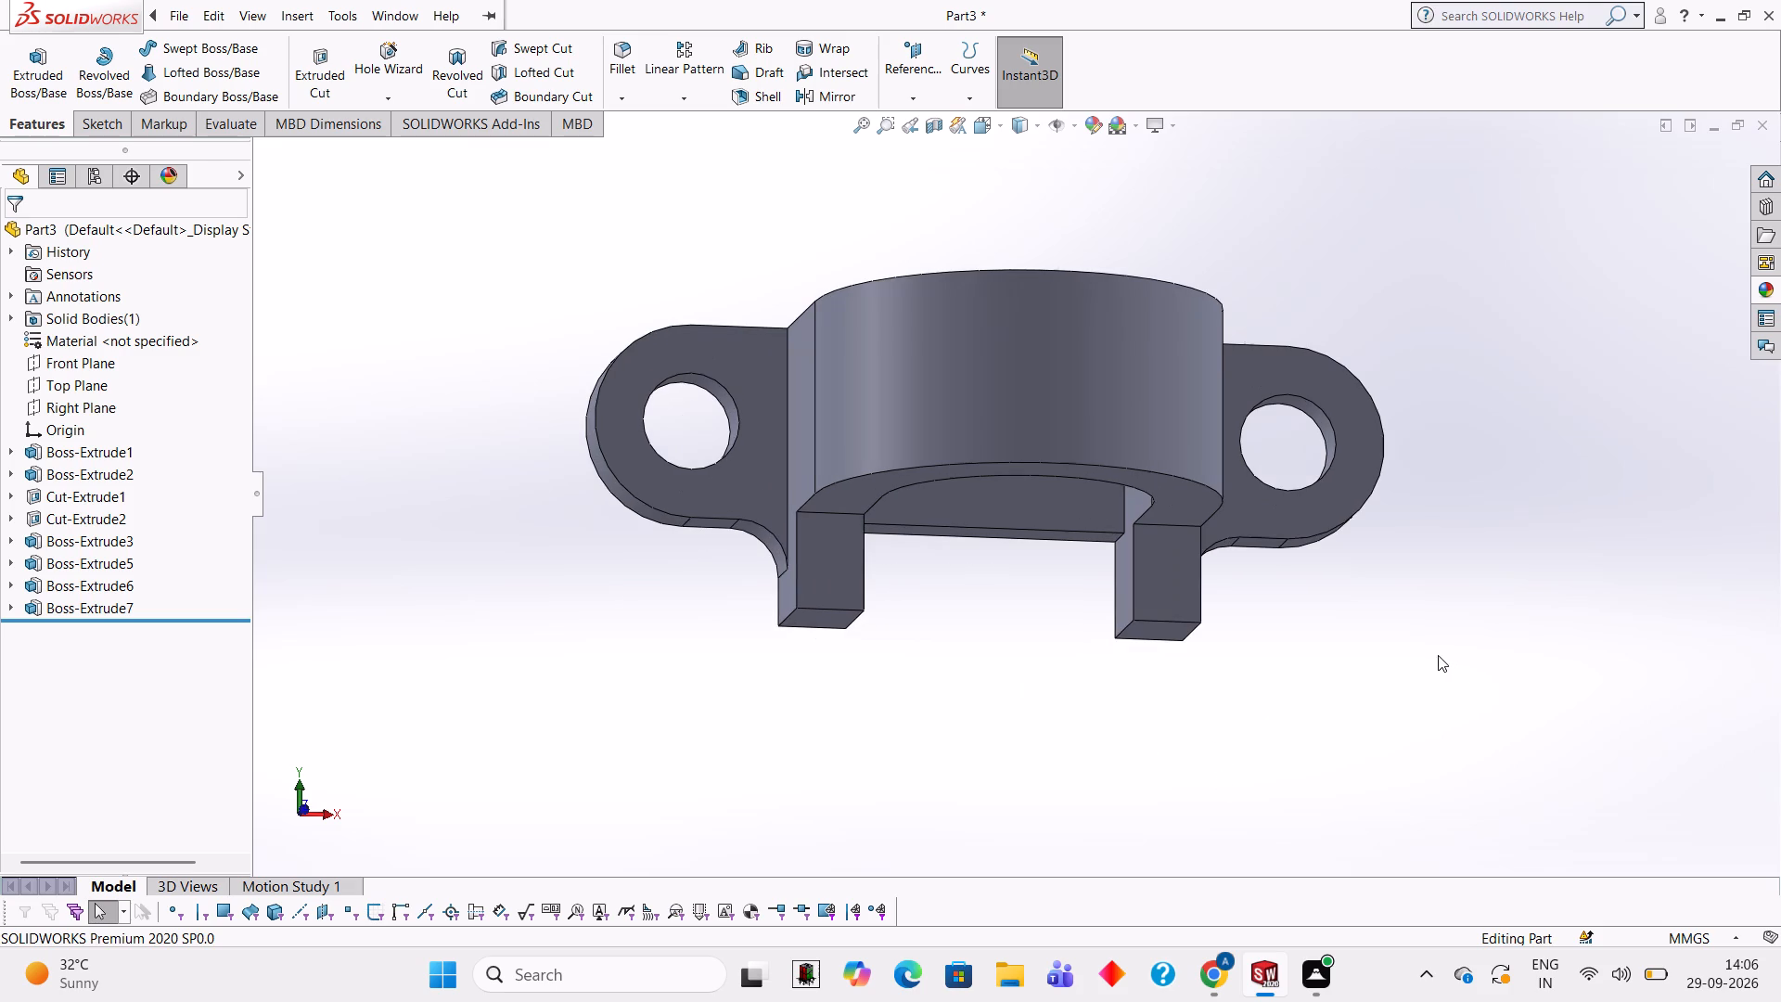
scroll(1236, 710, up, 1)
scroll(953, 453, up, 1)
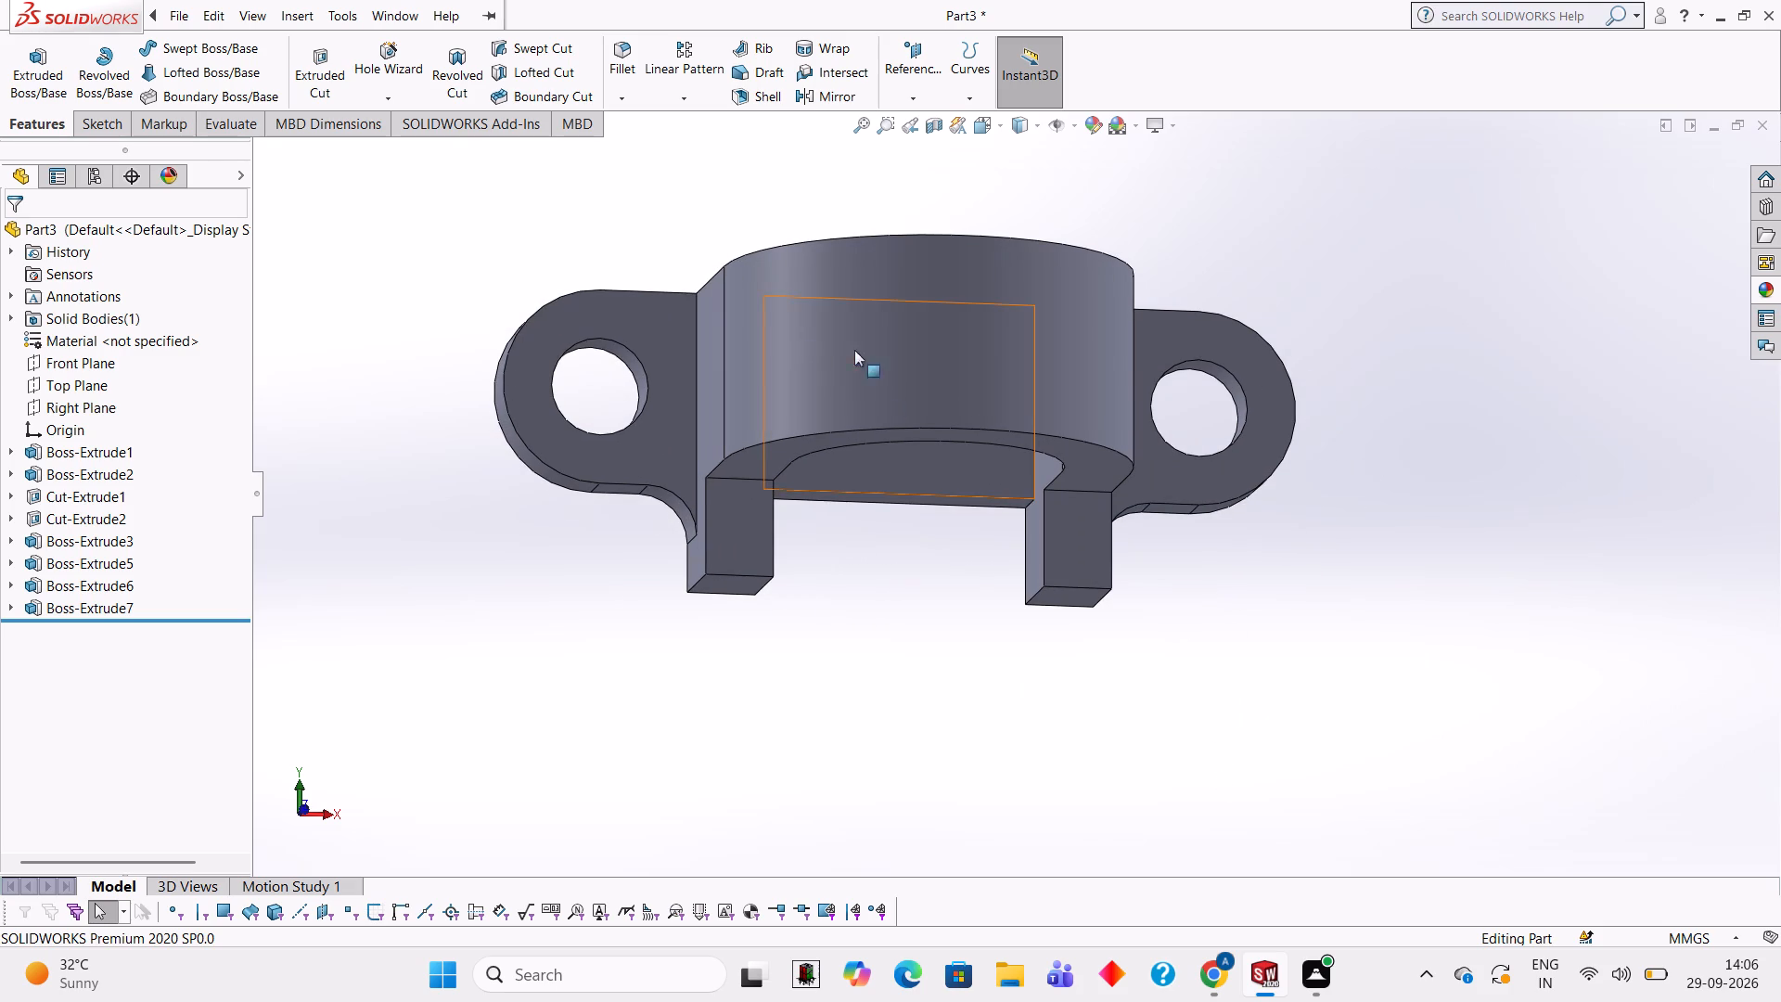
scroll(867, 352, down, 2)
middle_drag(1260, 722, 1256, 639)
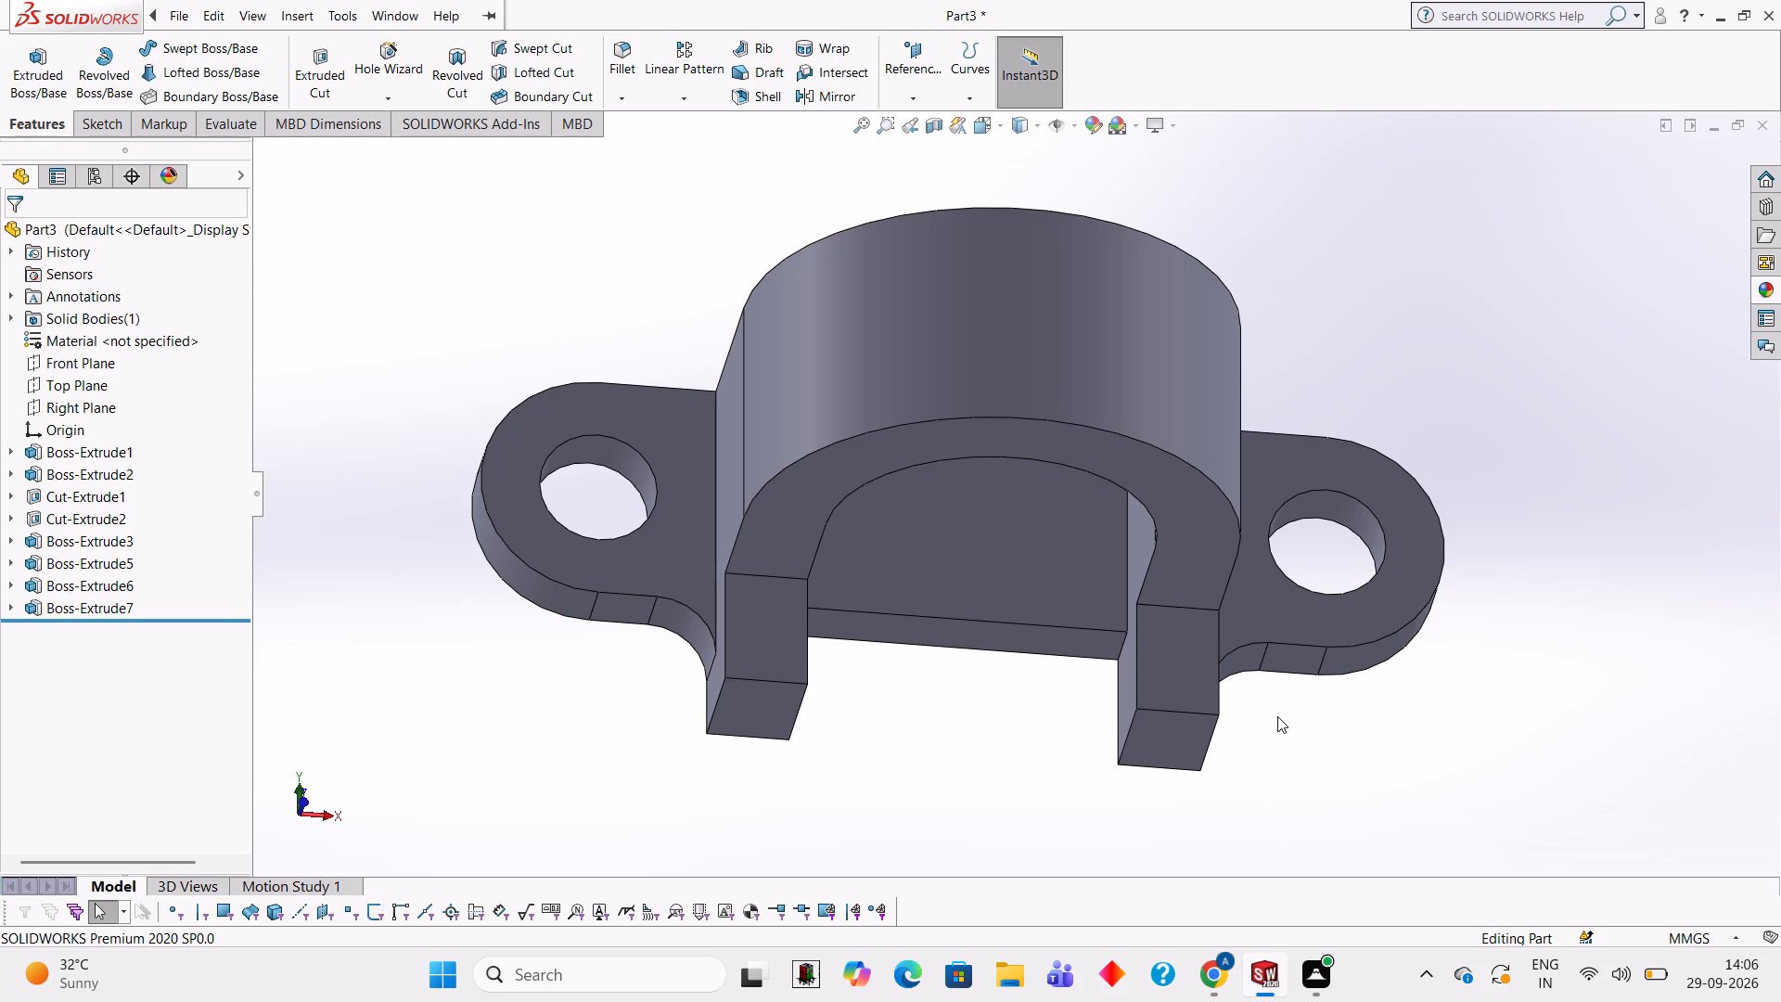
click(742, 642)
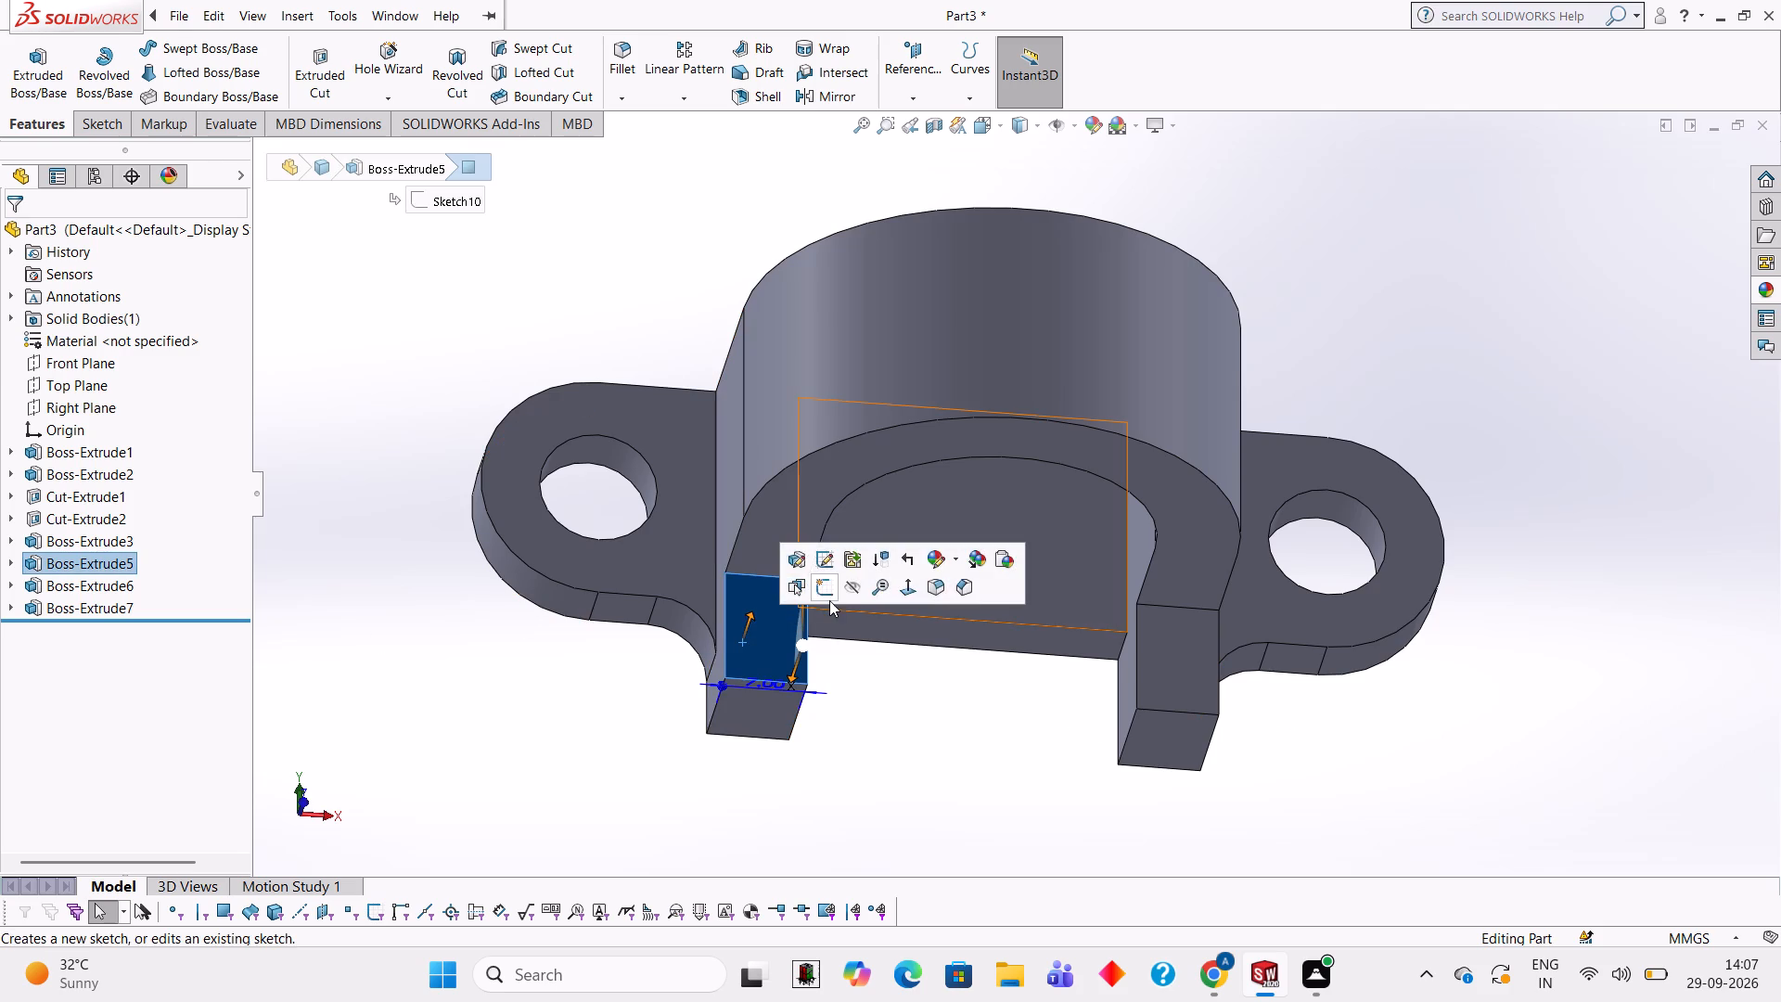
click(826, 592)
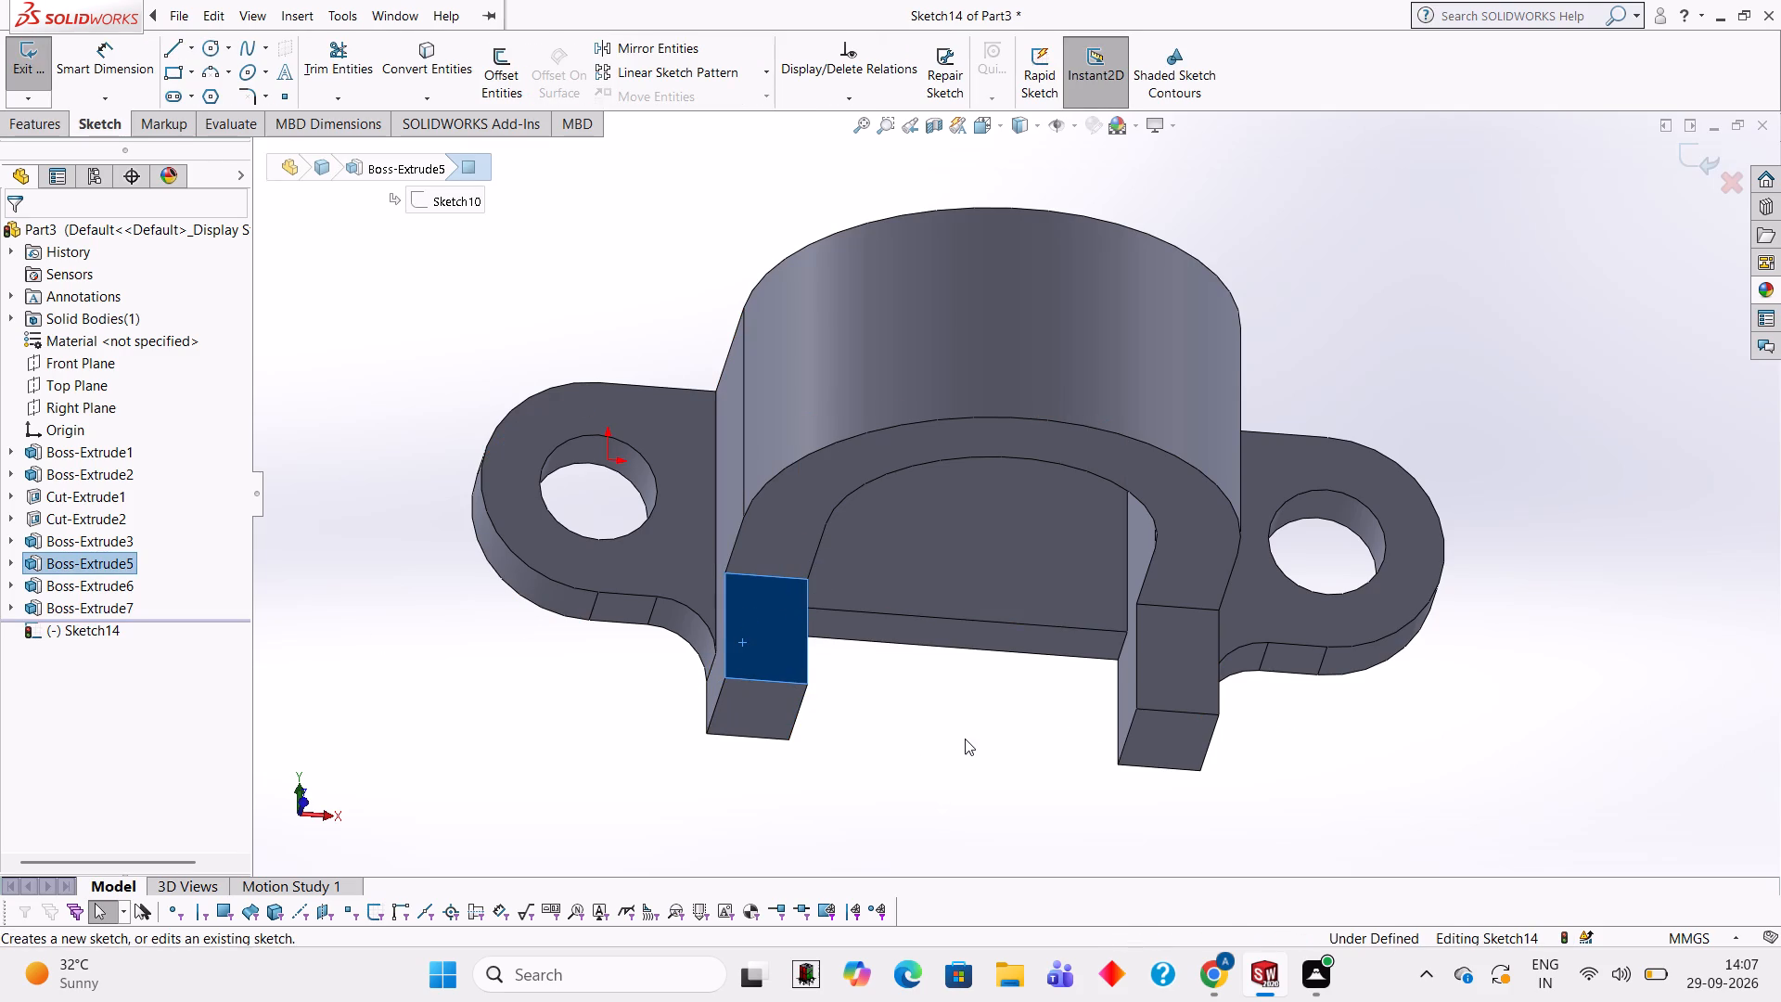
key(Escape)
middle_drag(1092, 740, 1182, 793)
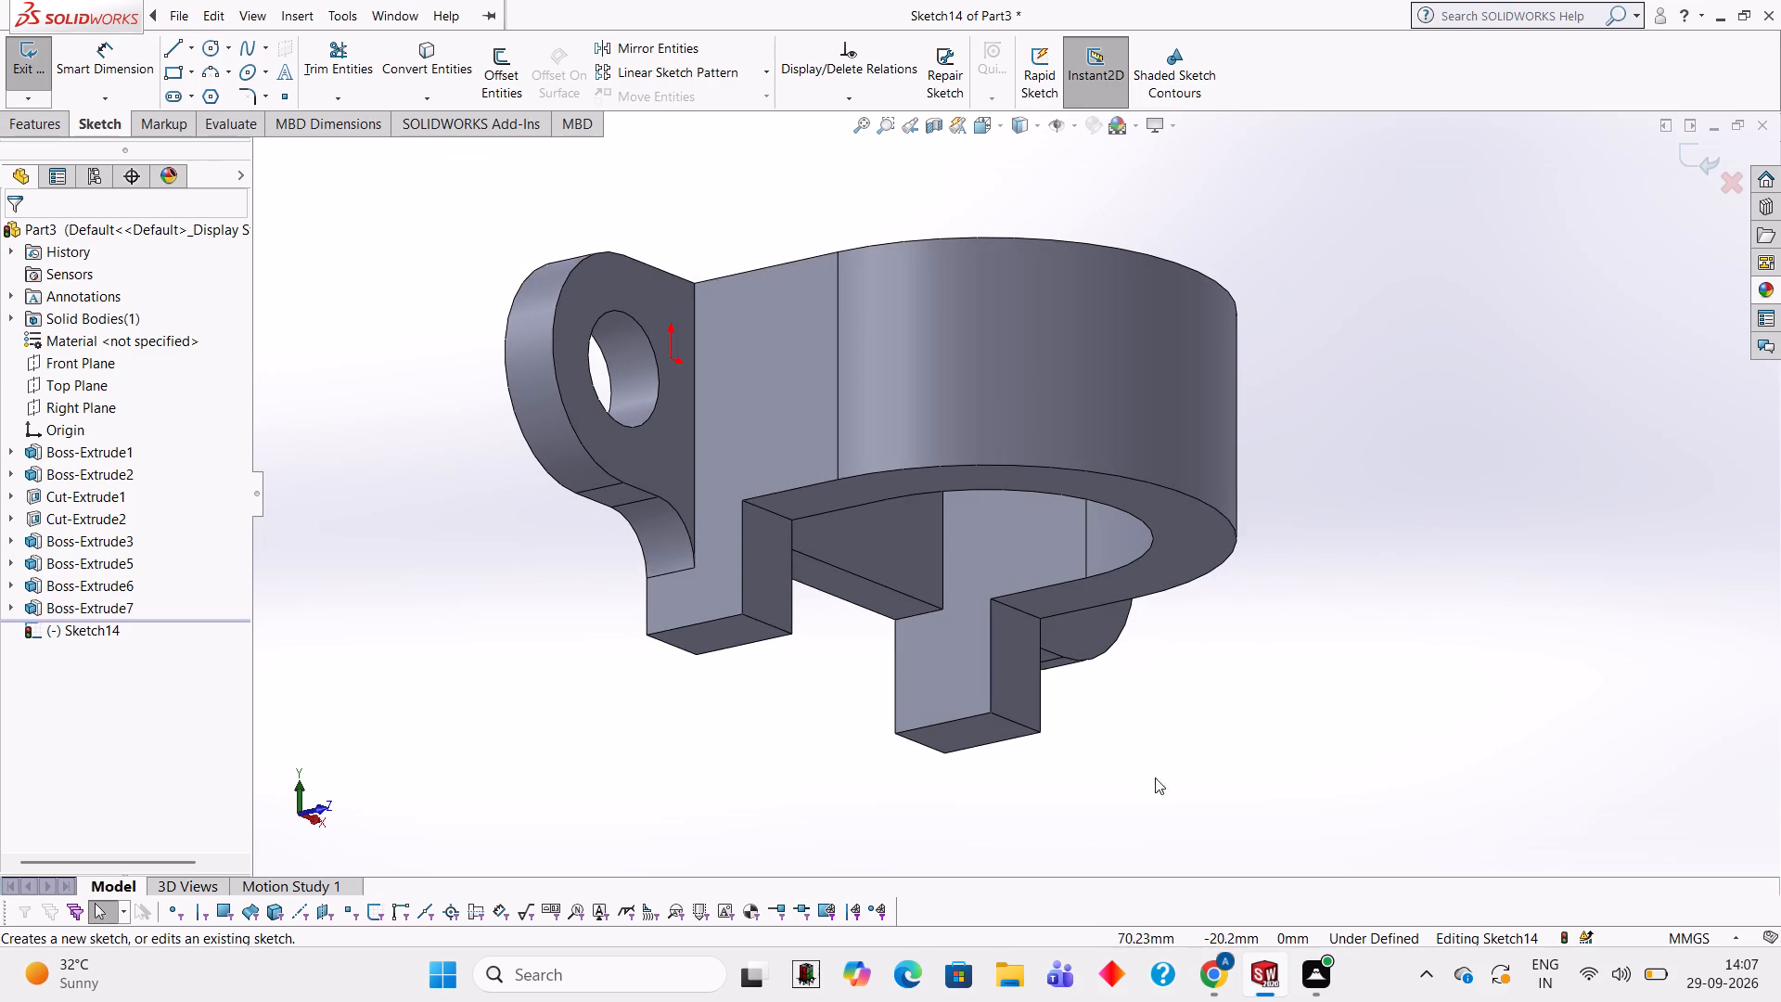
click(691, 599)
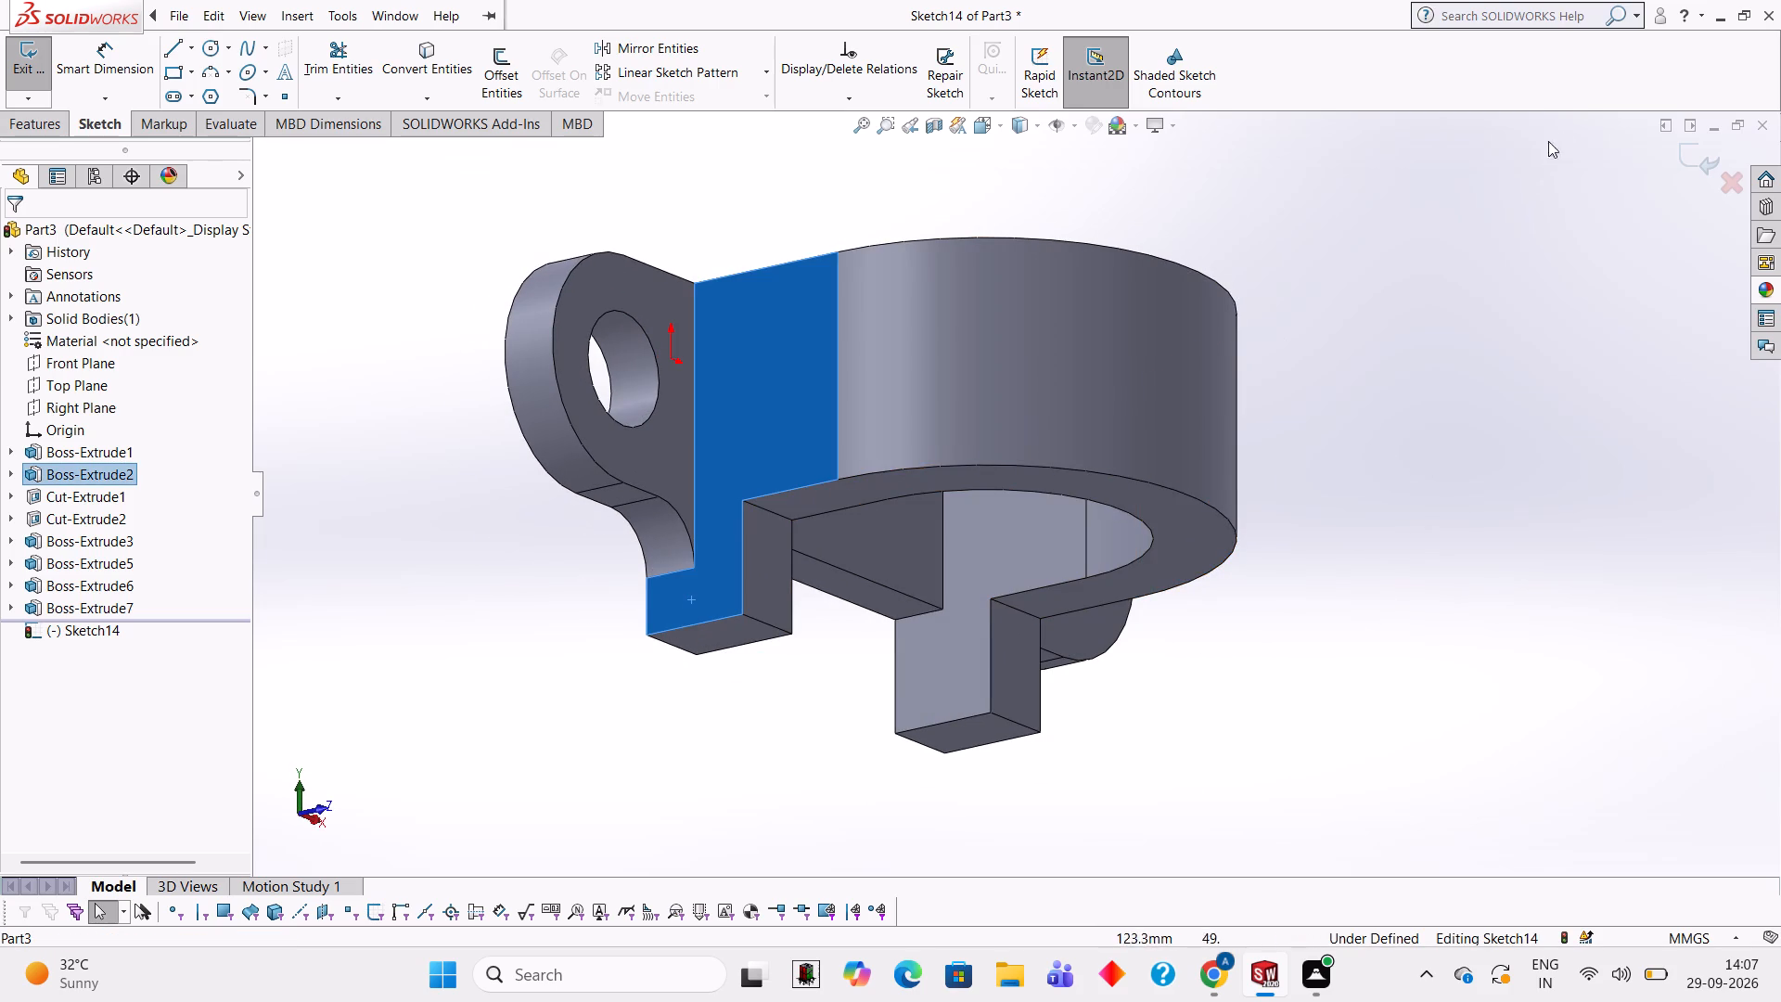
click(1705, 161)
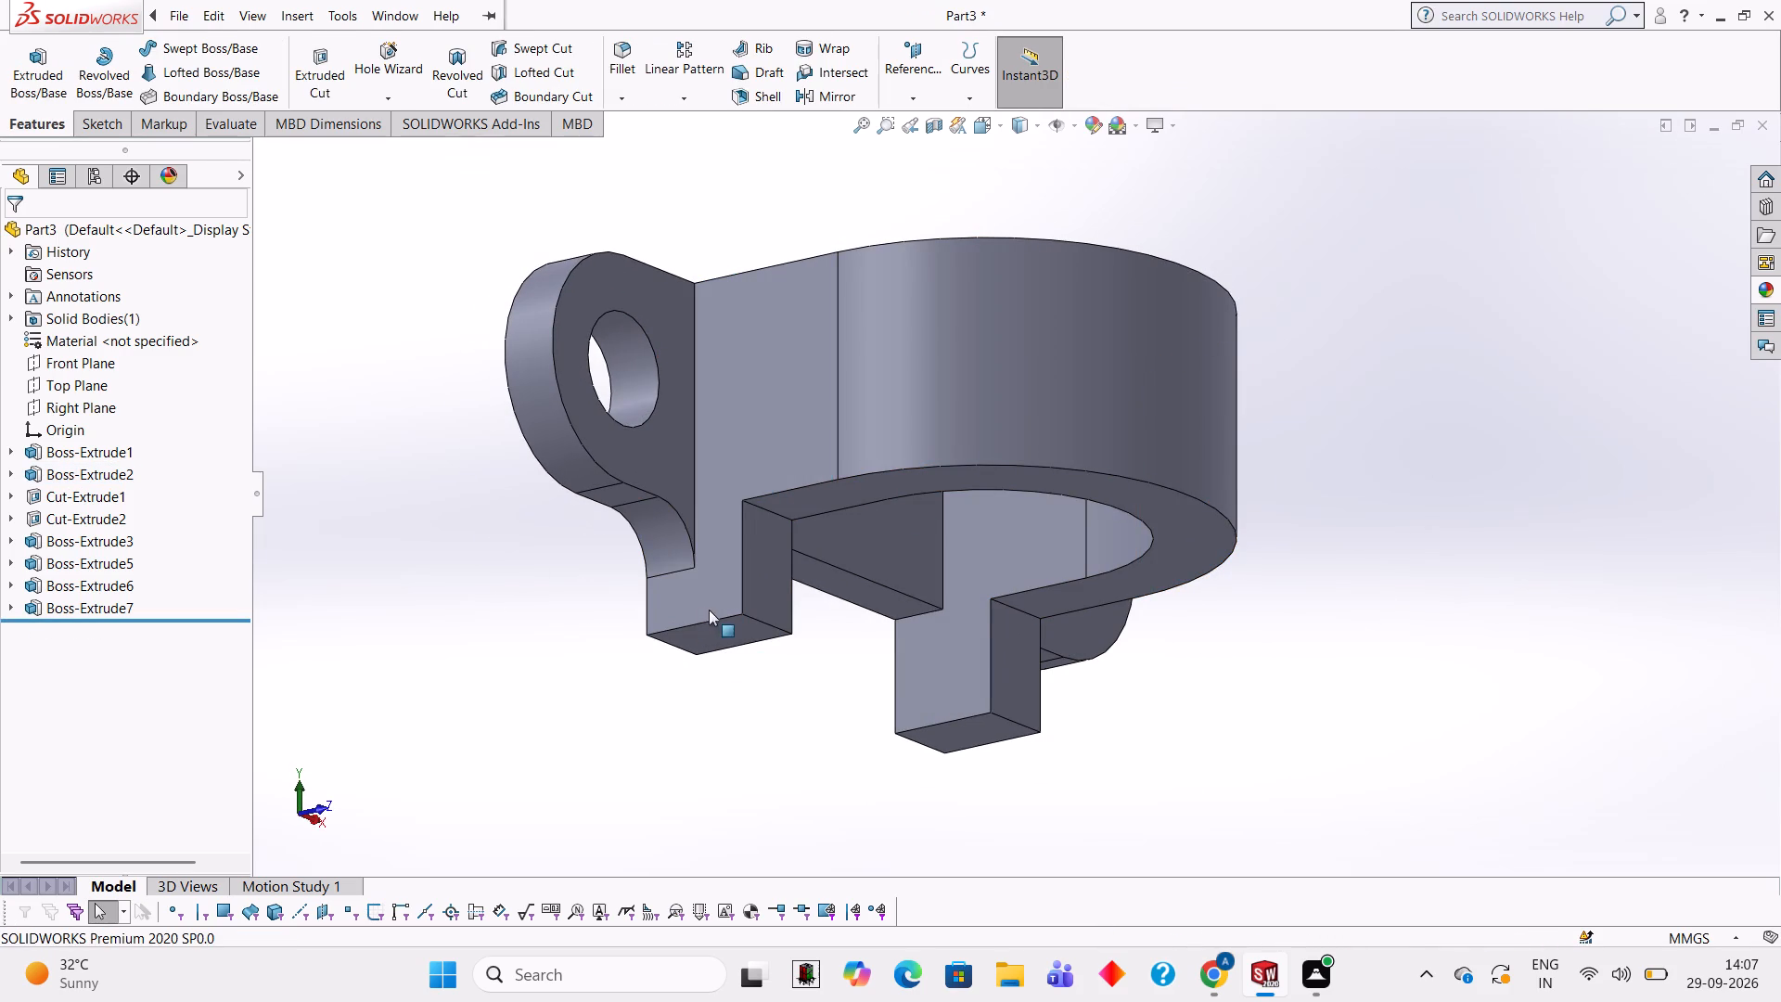
On the first tab's outer side face, sketch a 10 mm diameter circle centred on the midpoint of the tab's bottom edge.
click(718, 590)
click(797, 546)
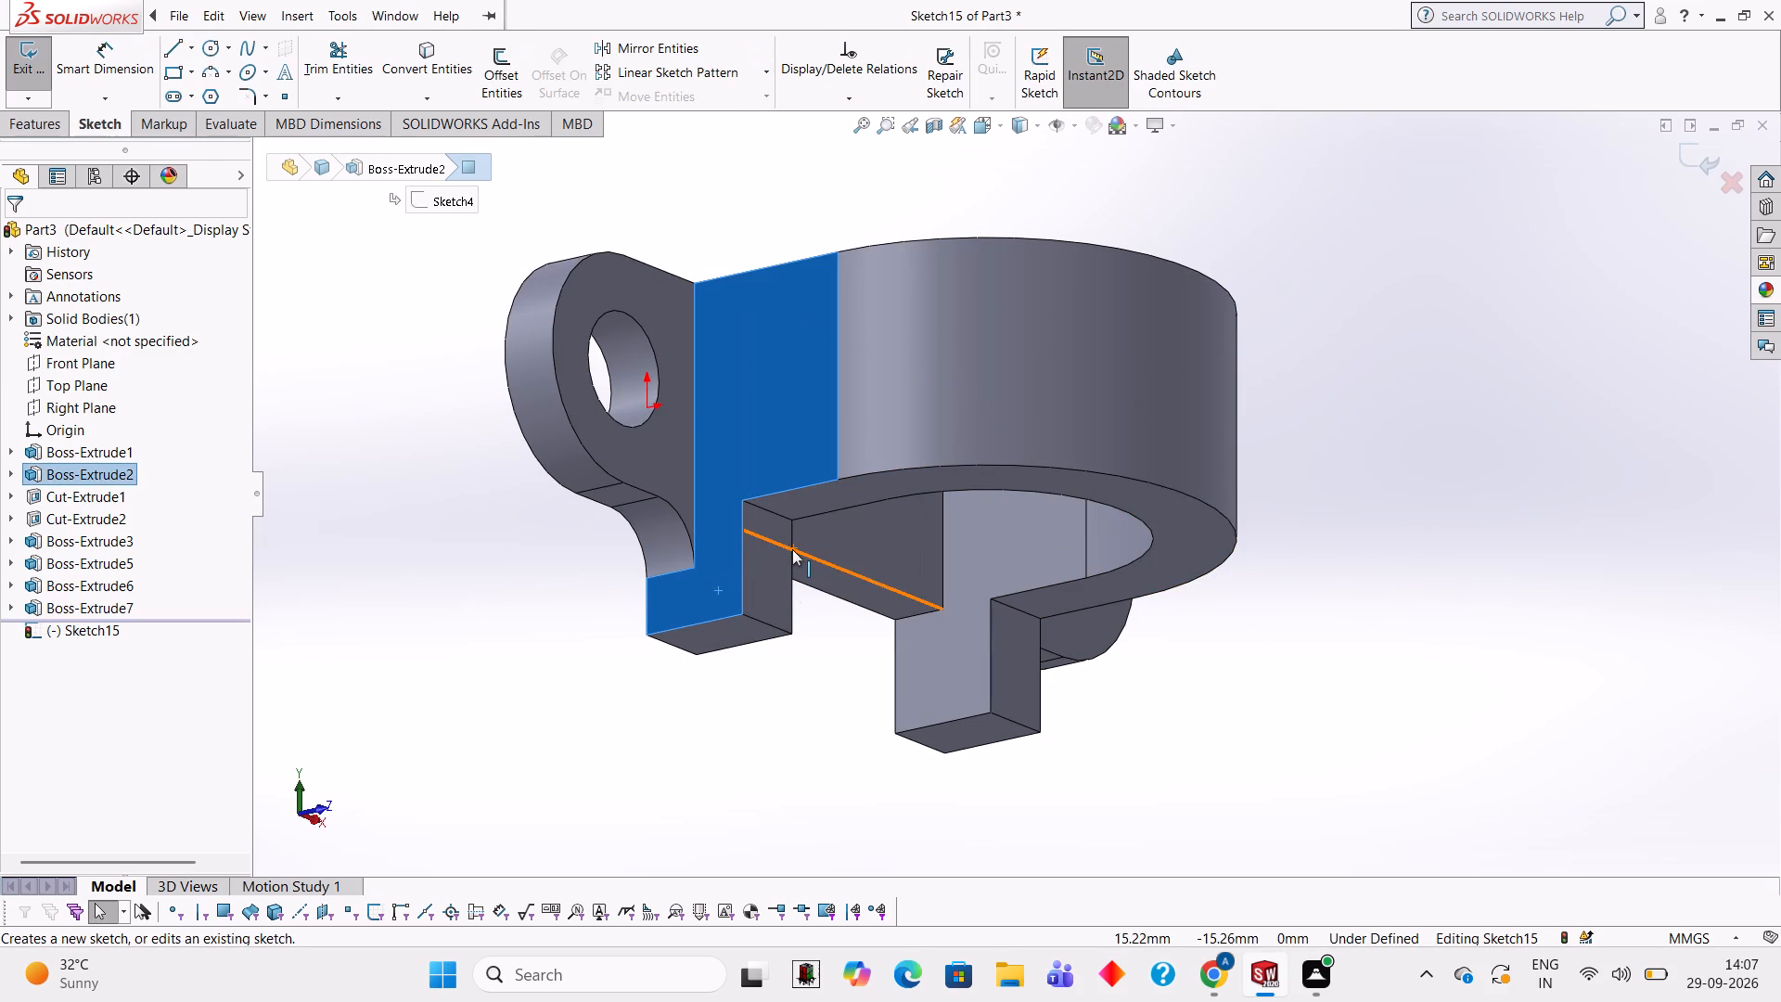
key(ctrl+8)
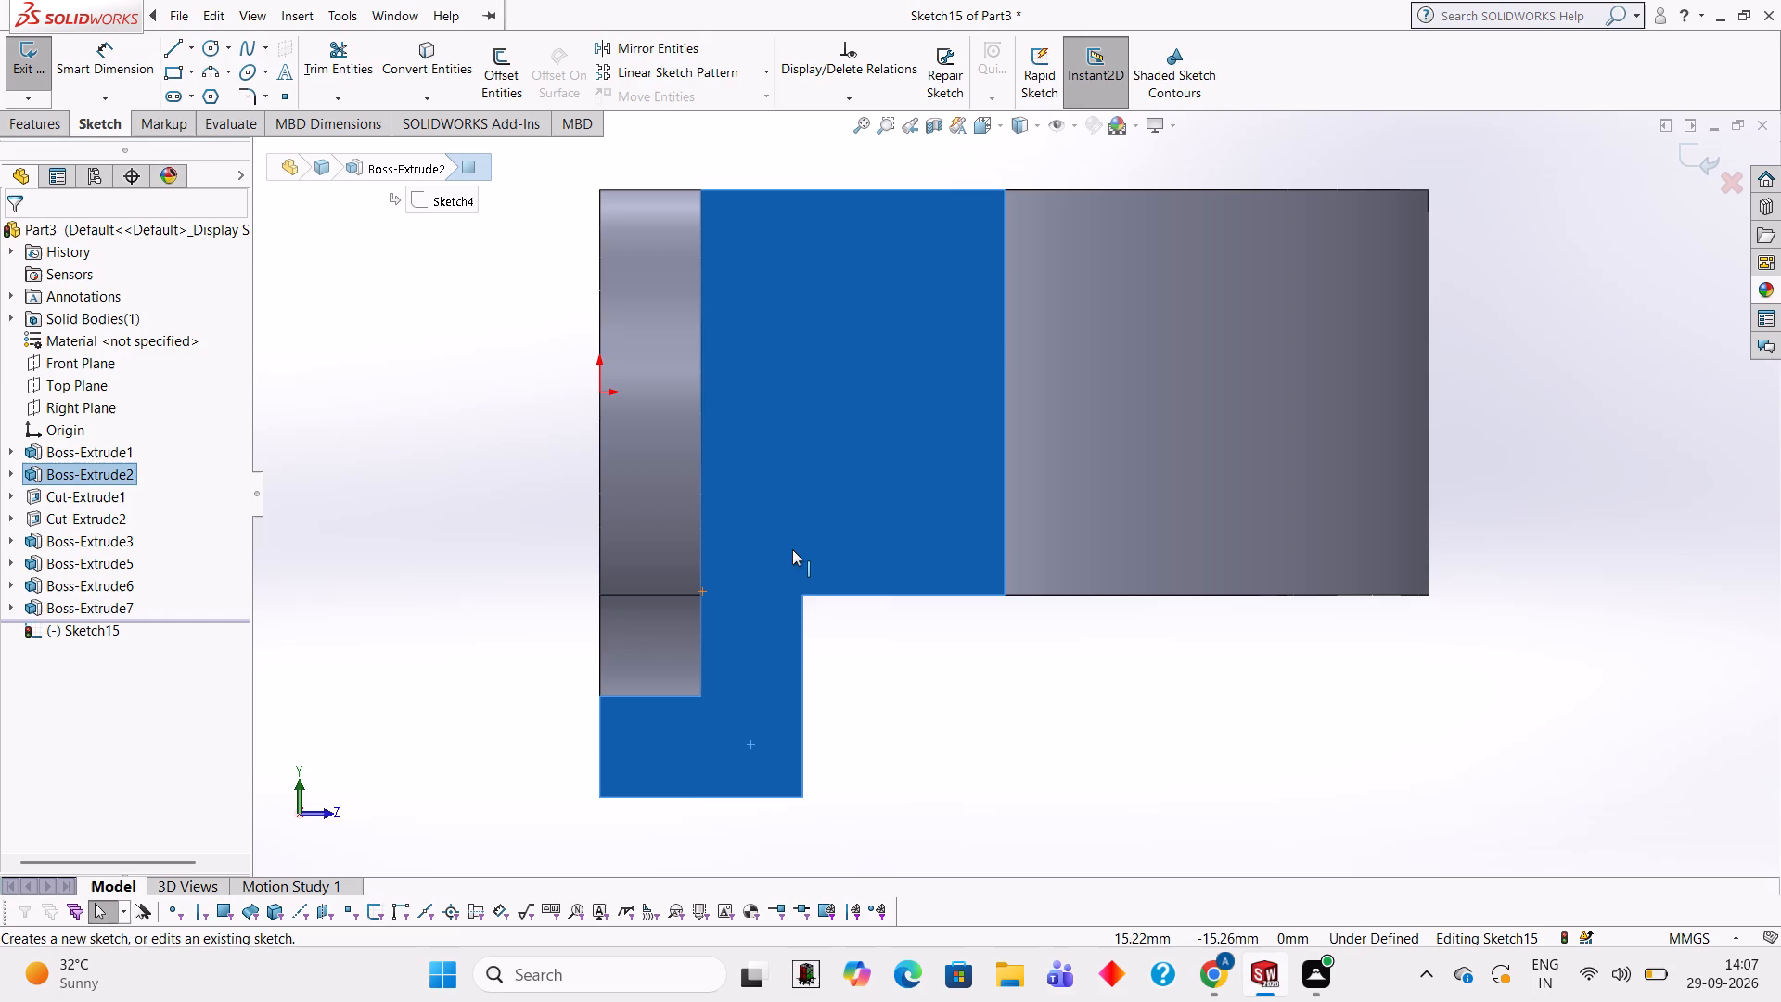
scroll(788, 741, up, 2)
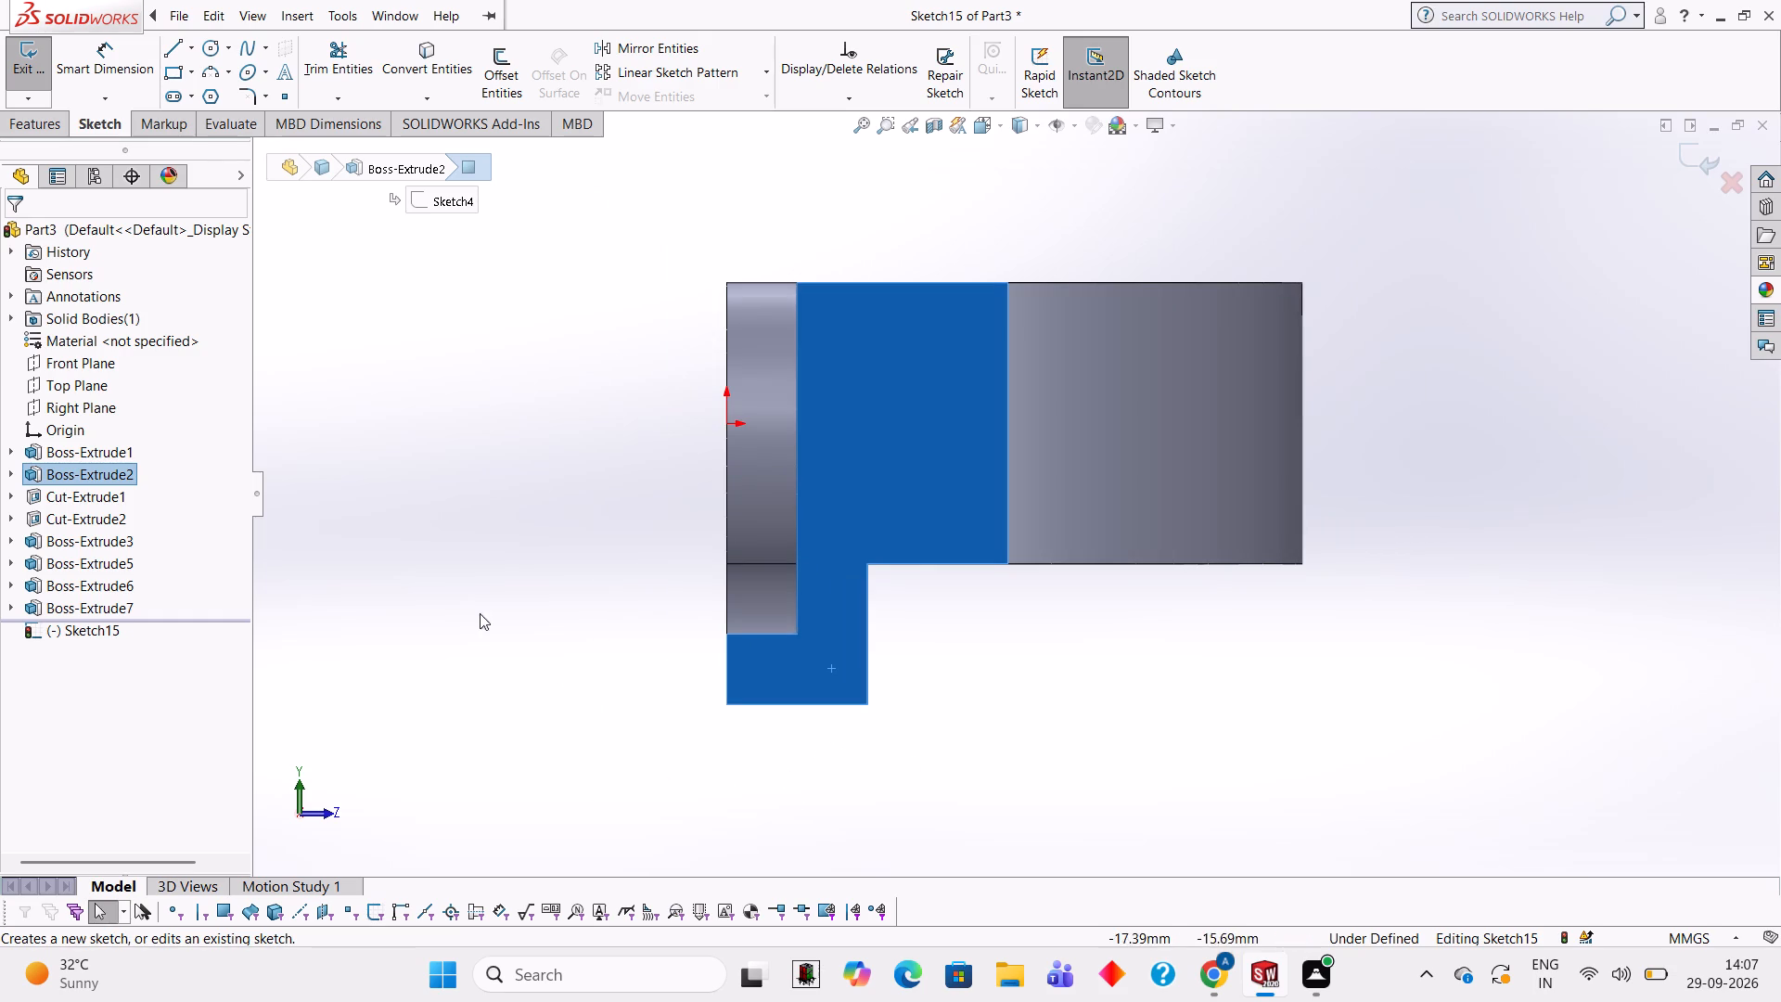
click(211, 48)
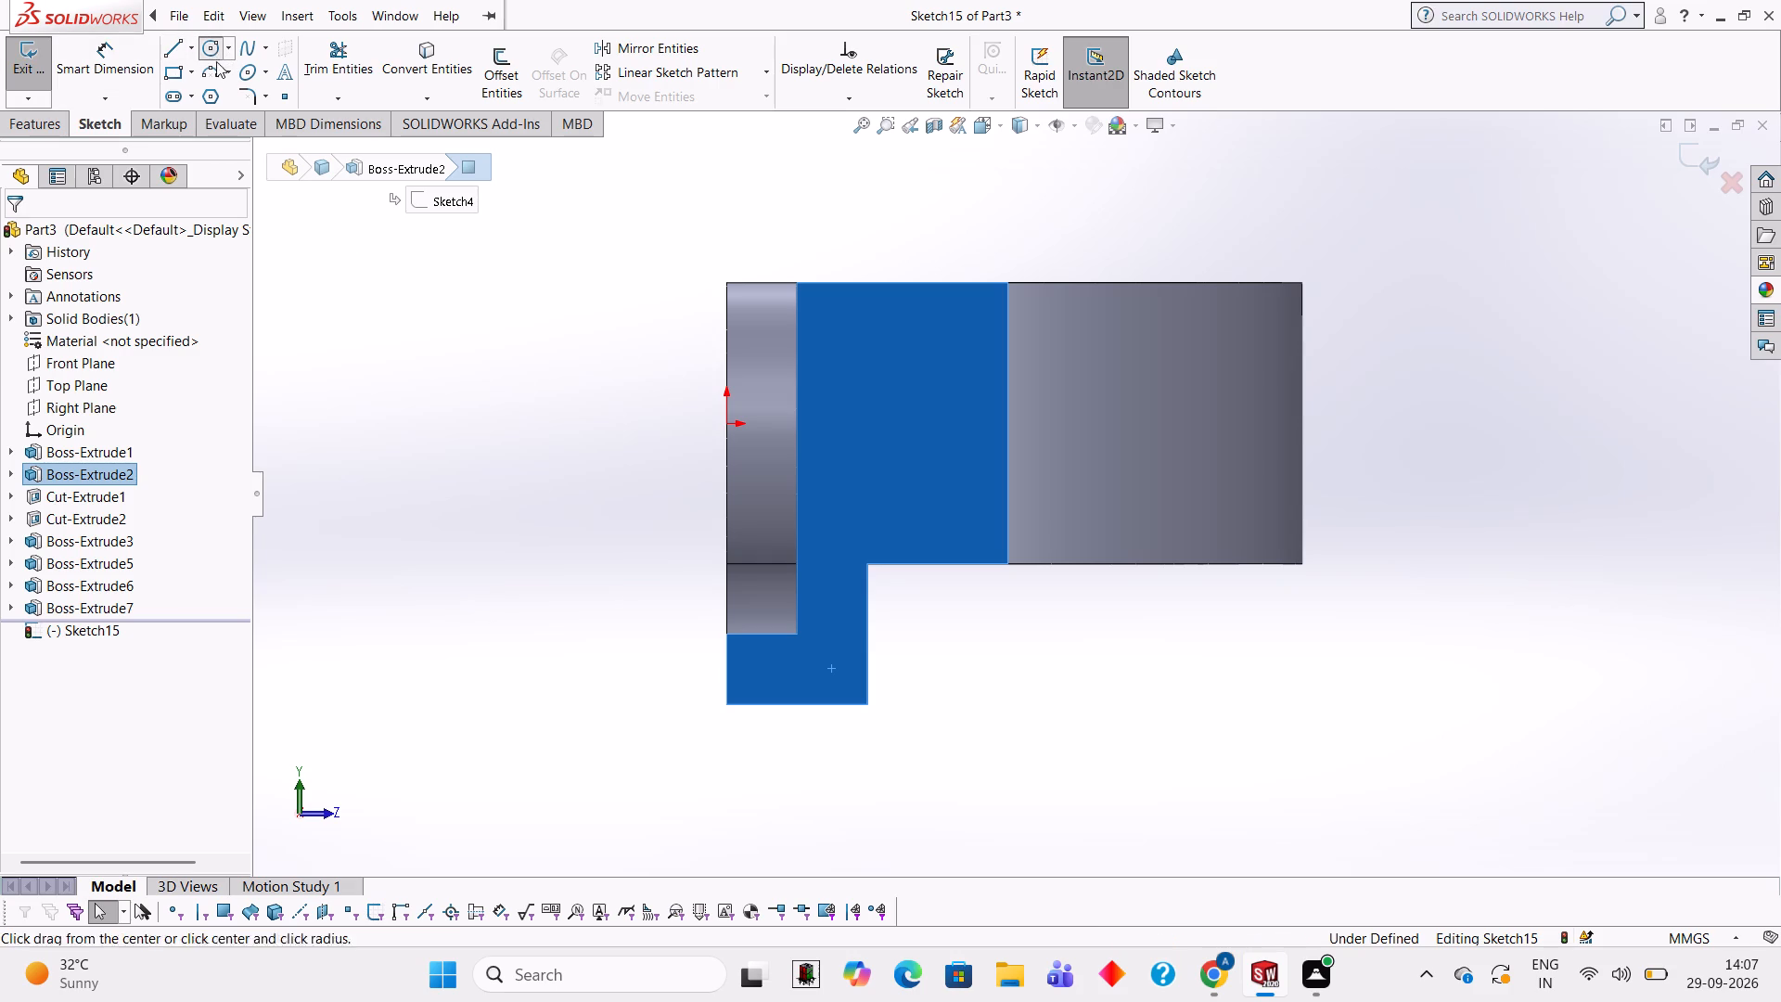
click(794, 701)
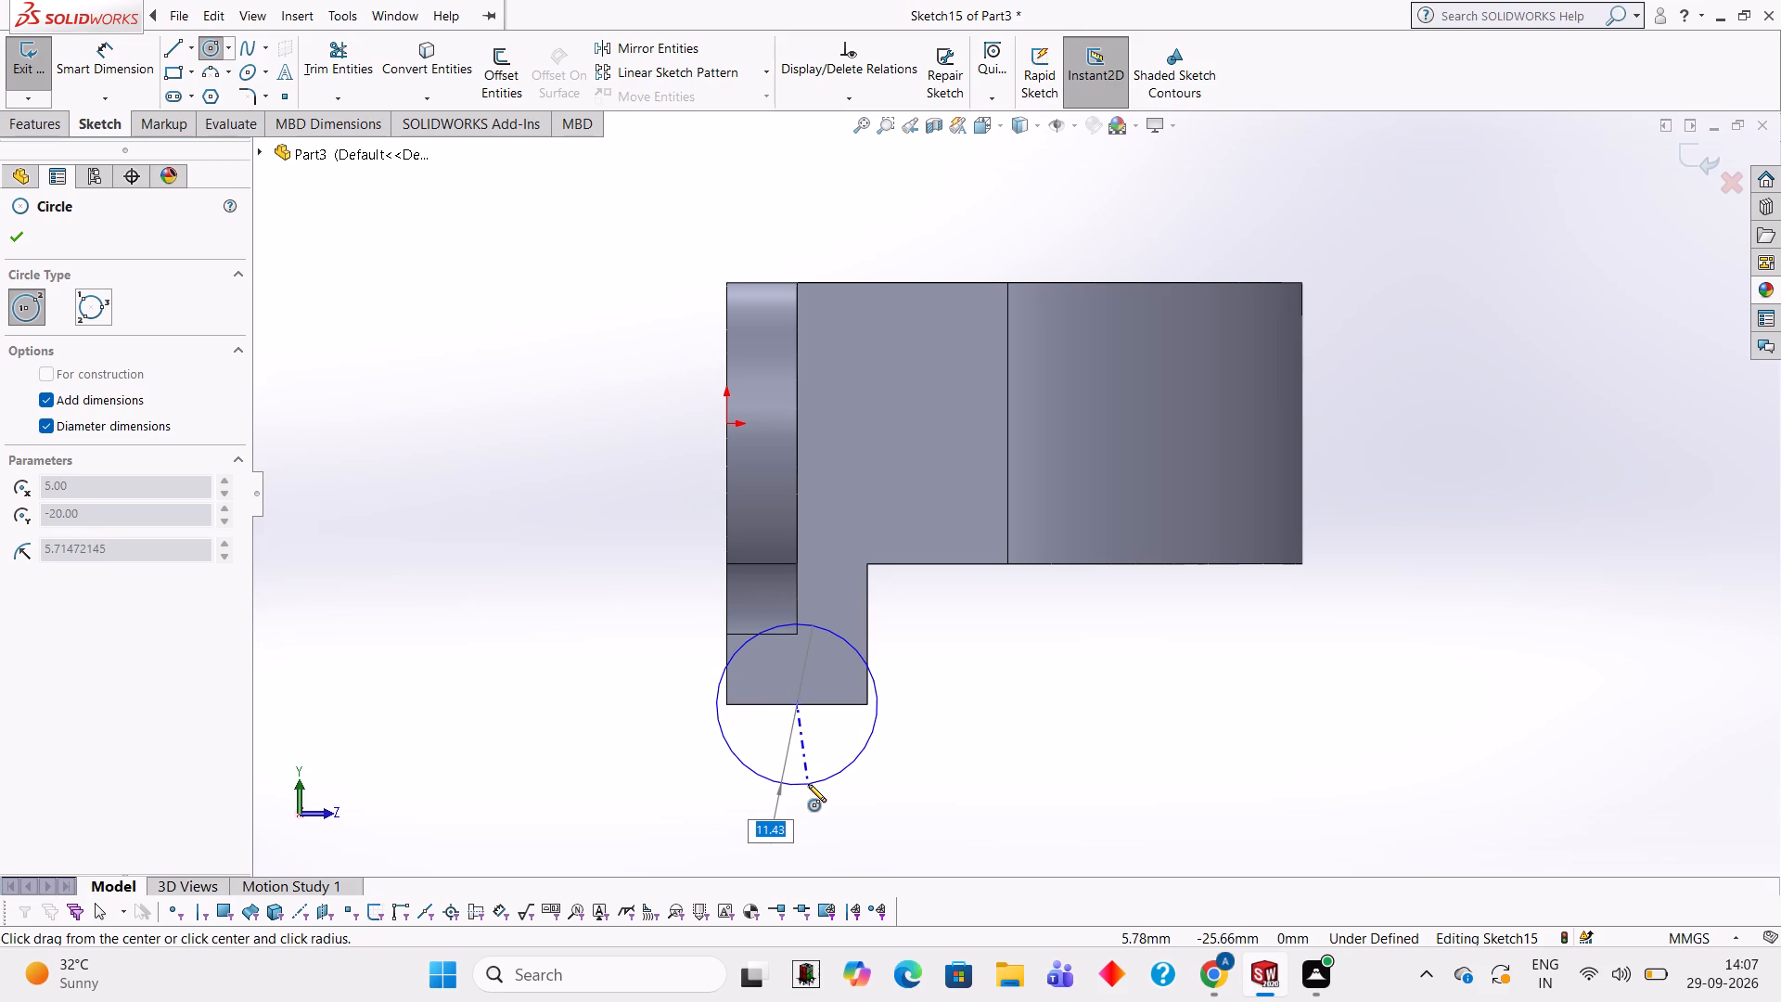
text(10)
key(Return)
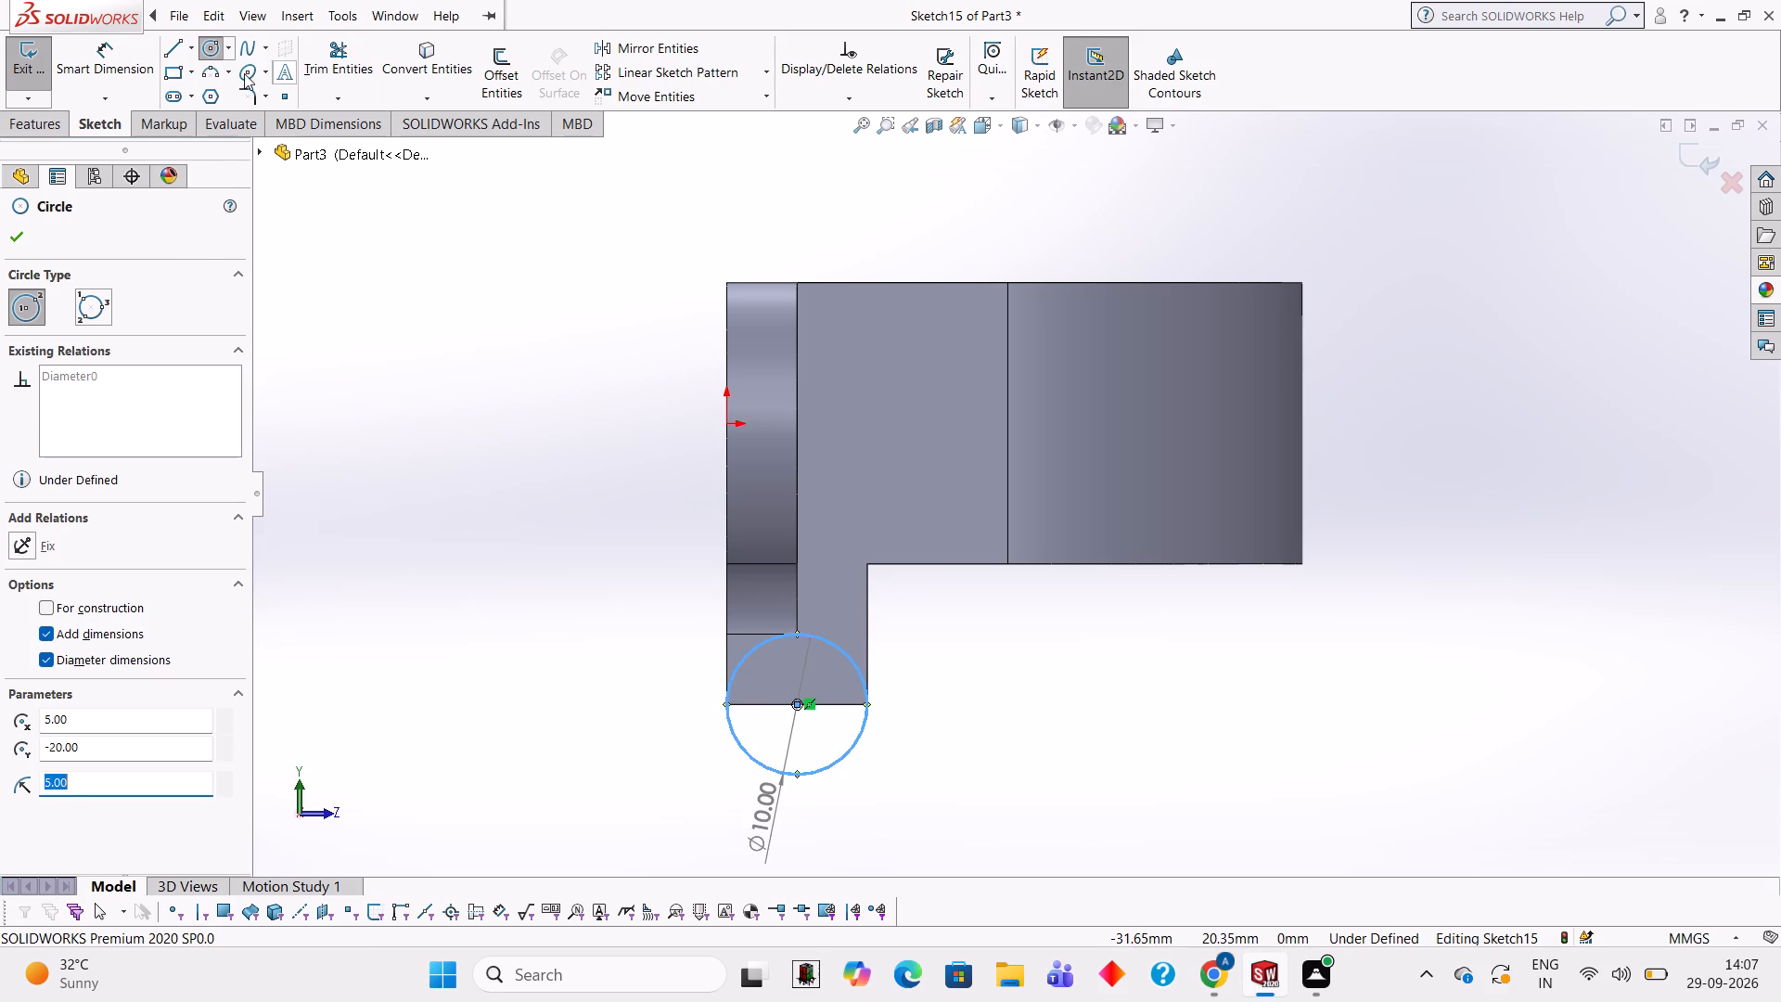
Draw a 10 mm horizontal line across the circle's diameter along the tab's bottom edge and trim away the upper half.
click(172, 45)
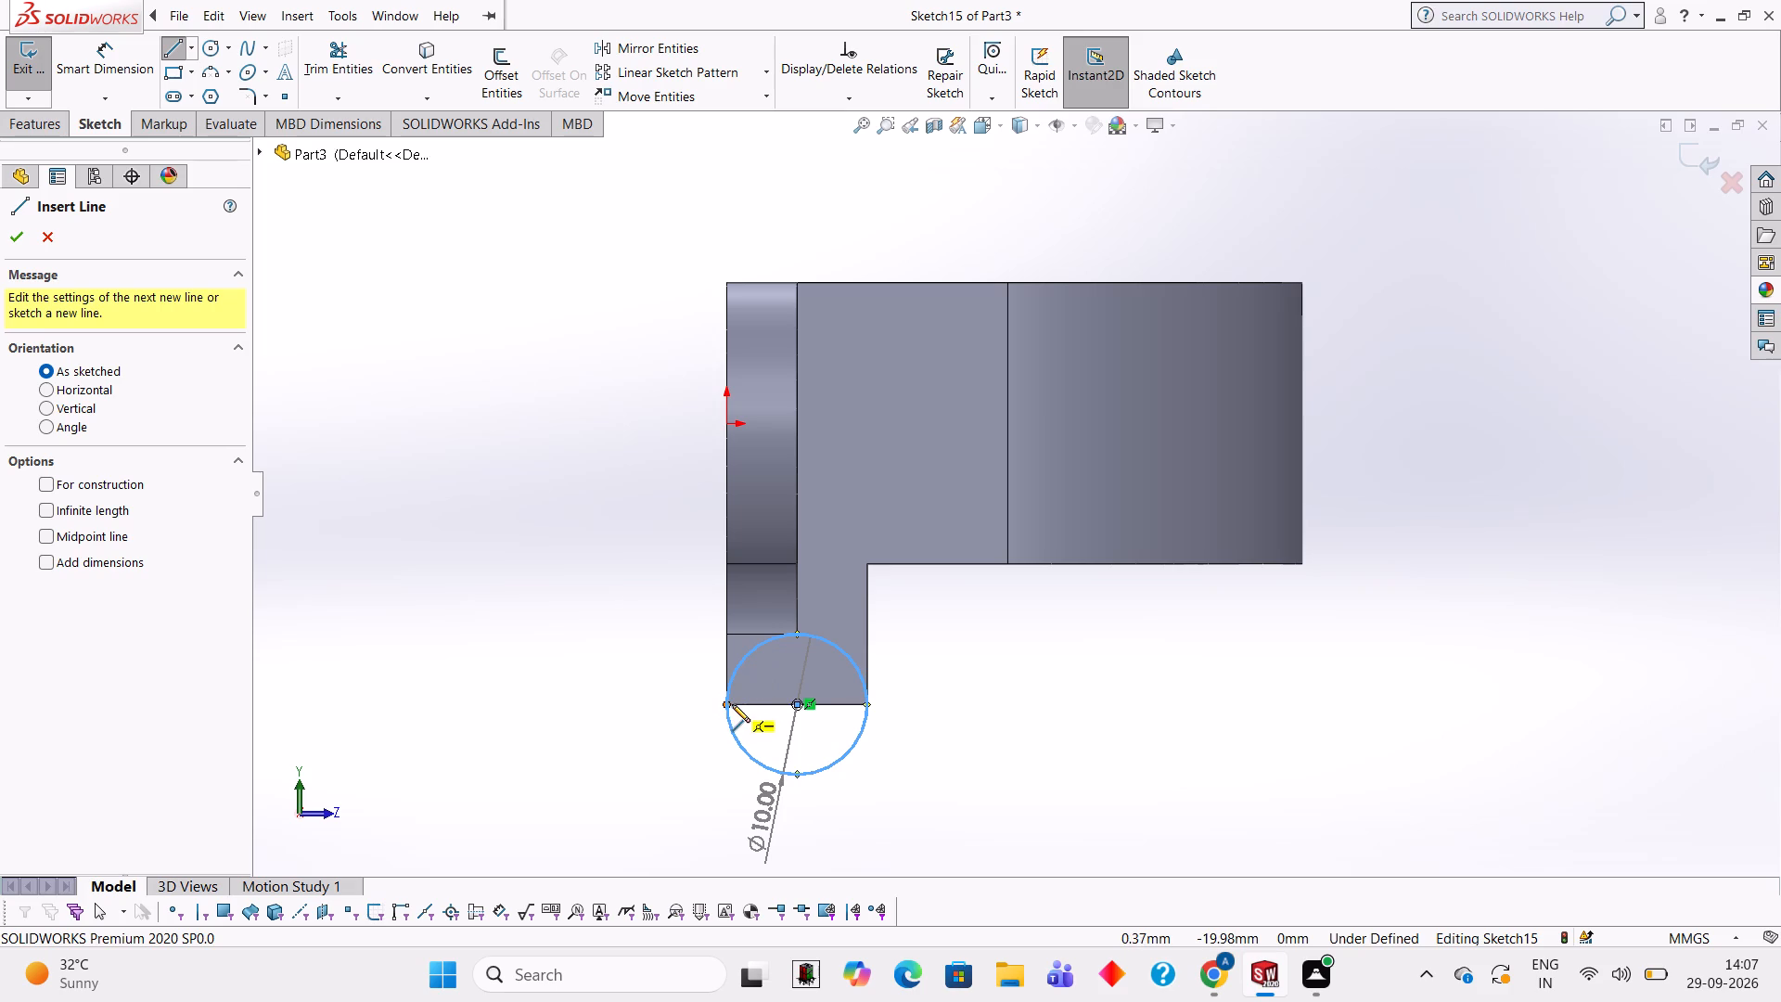
click(724, 701)
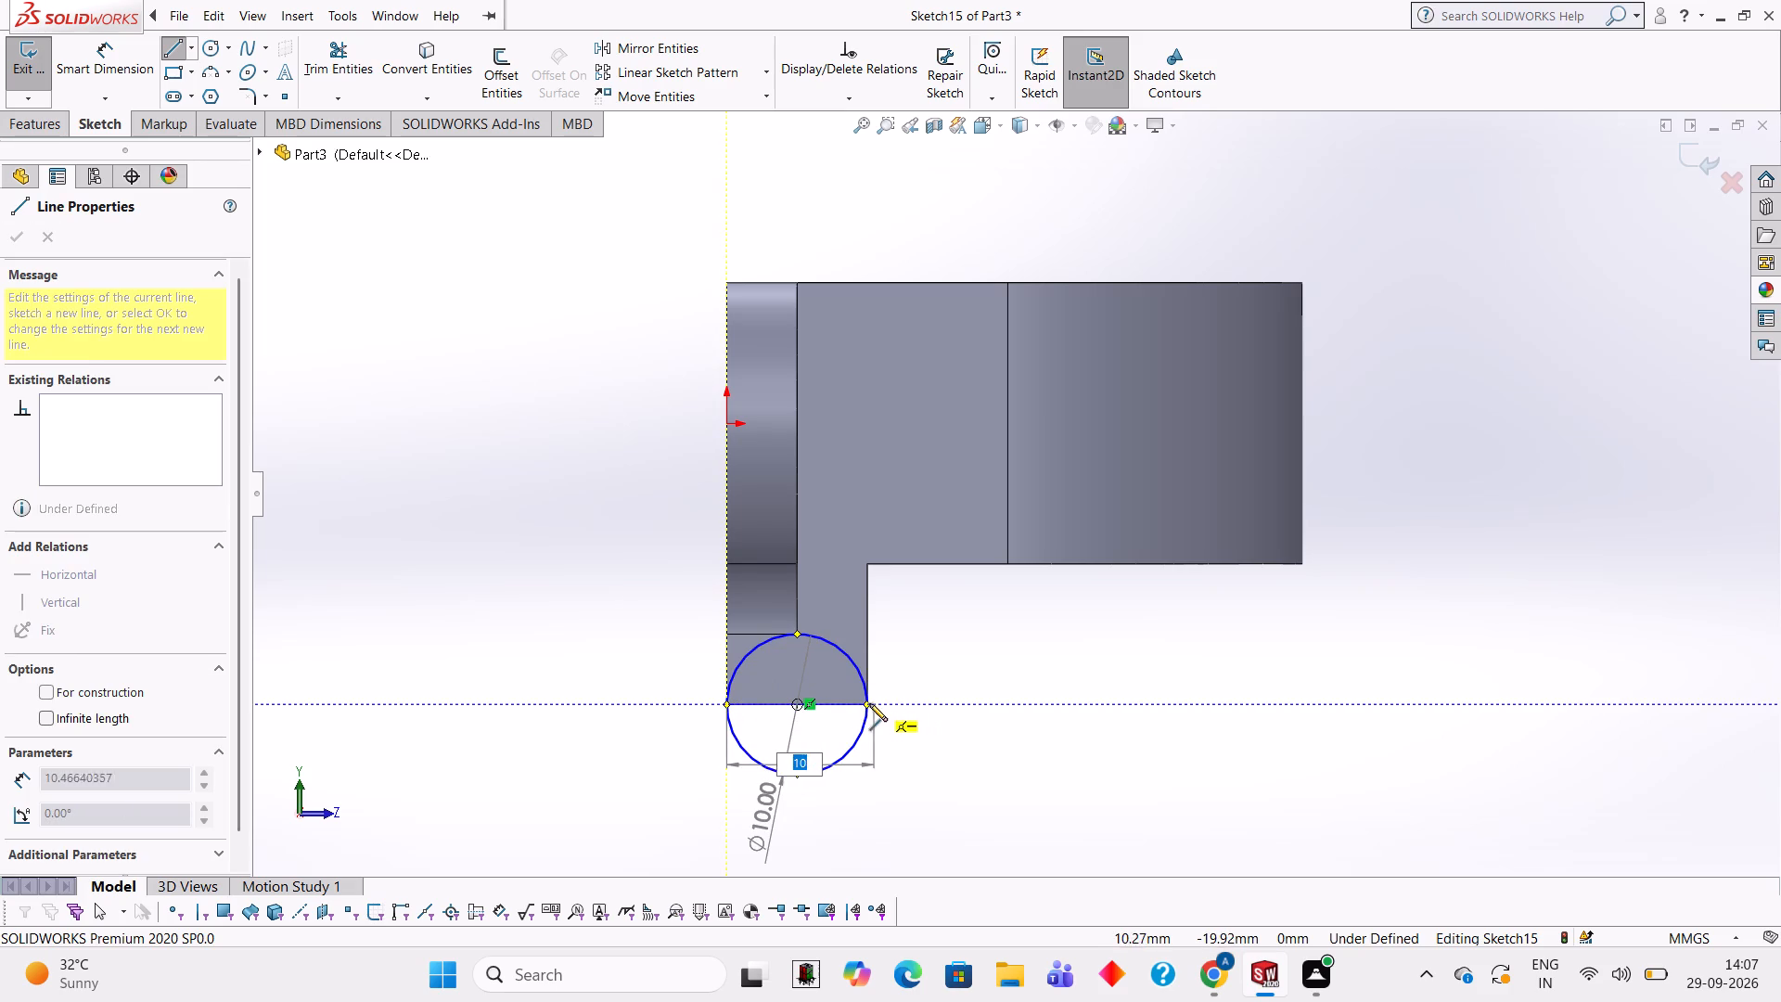
click(867, 703)
click(347, 62)
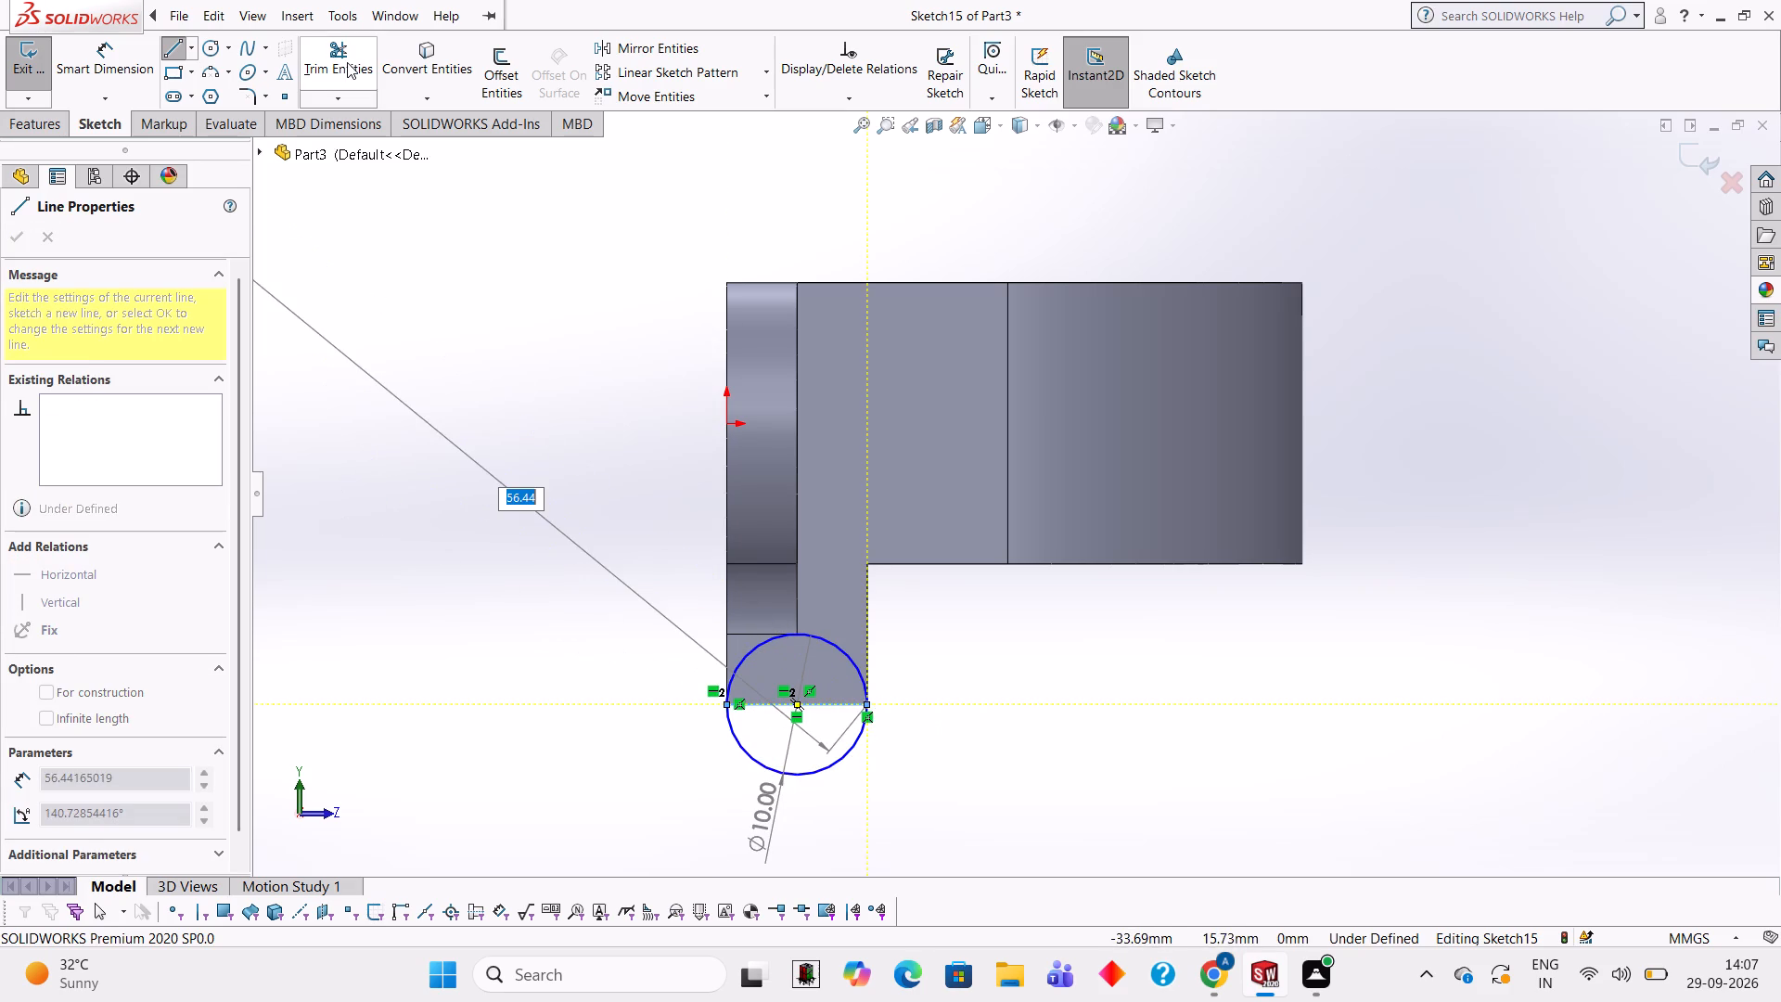
click(851, 656)
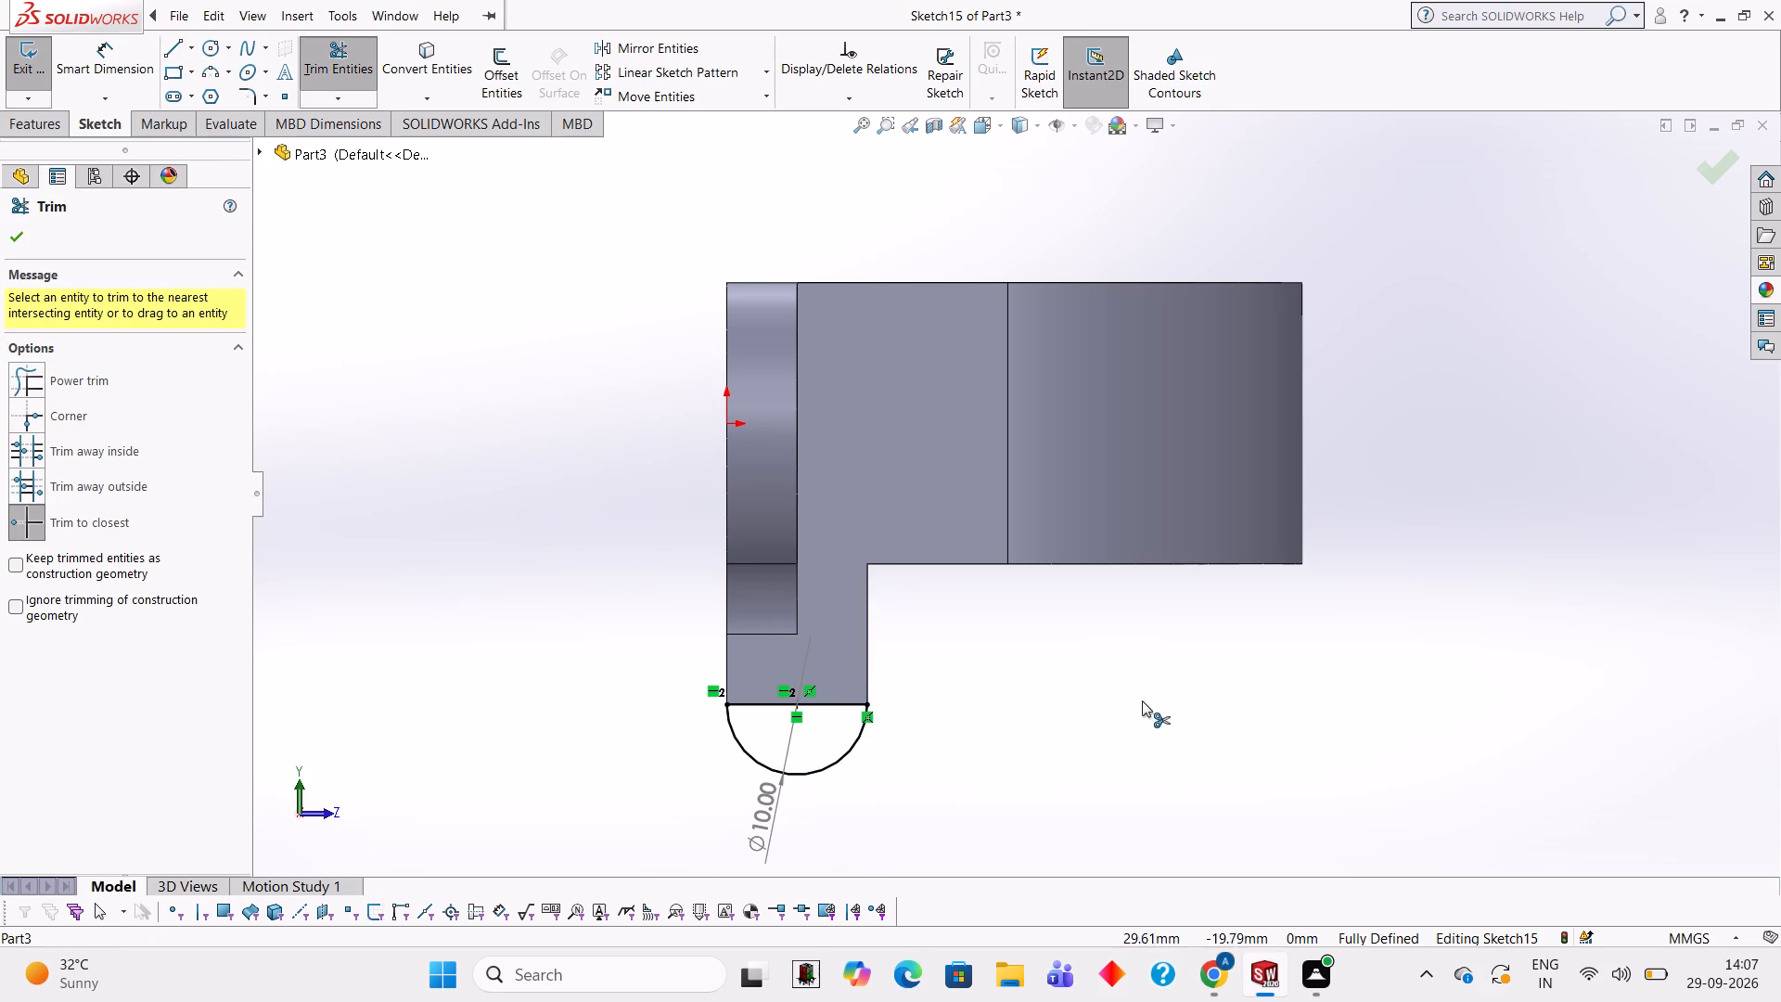
Extrude the semicircle 7 mm blind in the reversed direction, across the first tab's width, with the result merged.
middle_drag(1134, 692, 1066, 682)
middle_drag(1231, 641, 1183, 630)
scroll(1413, 658, up, 1)
middle_drag(1386, 662, 1342, 664)
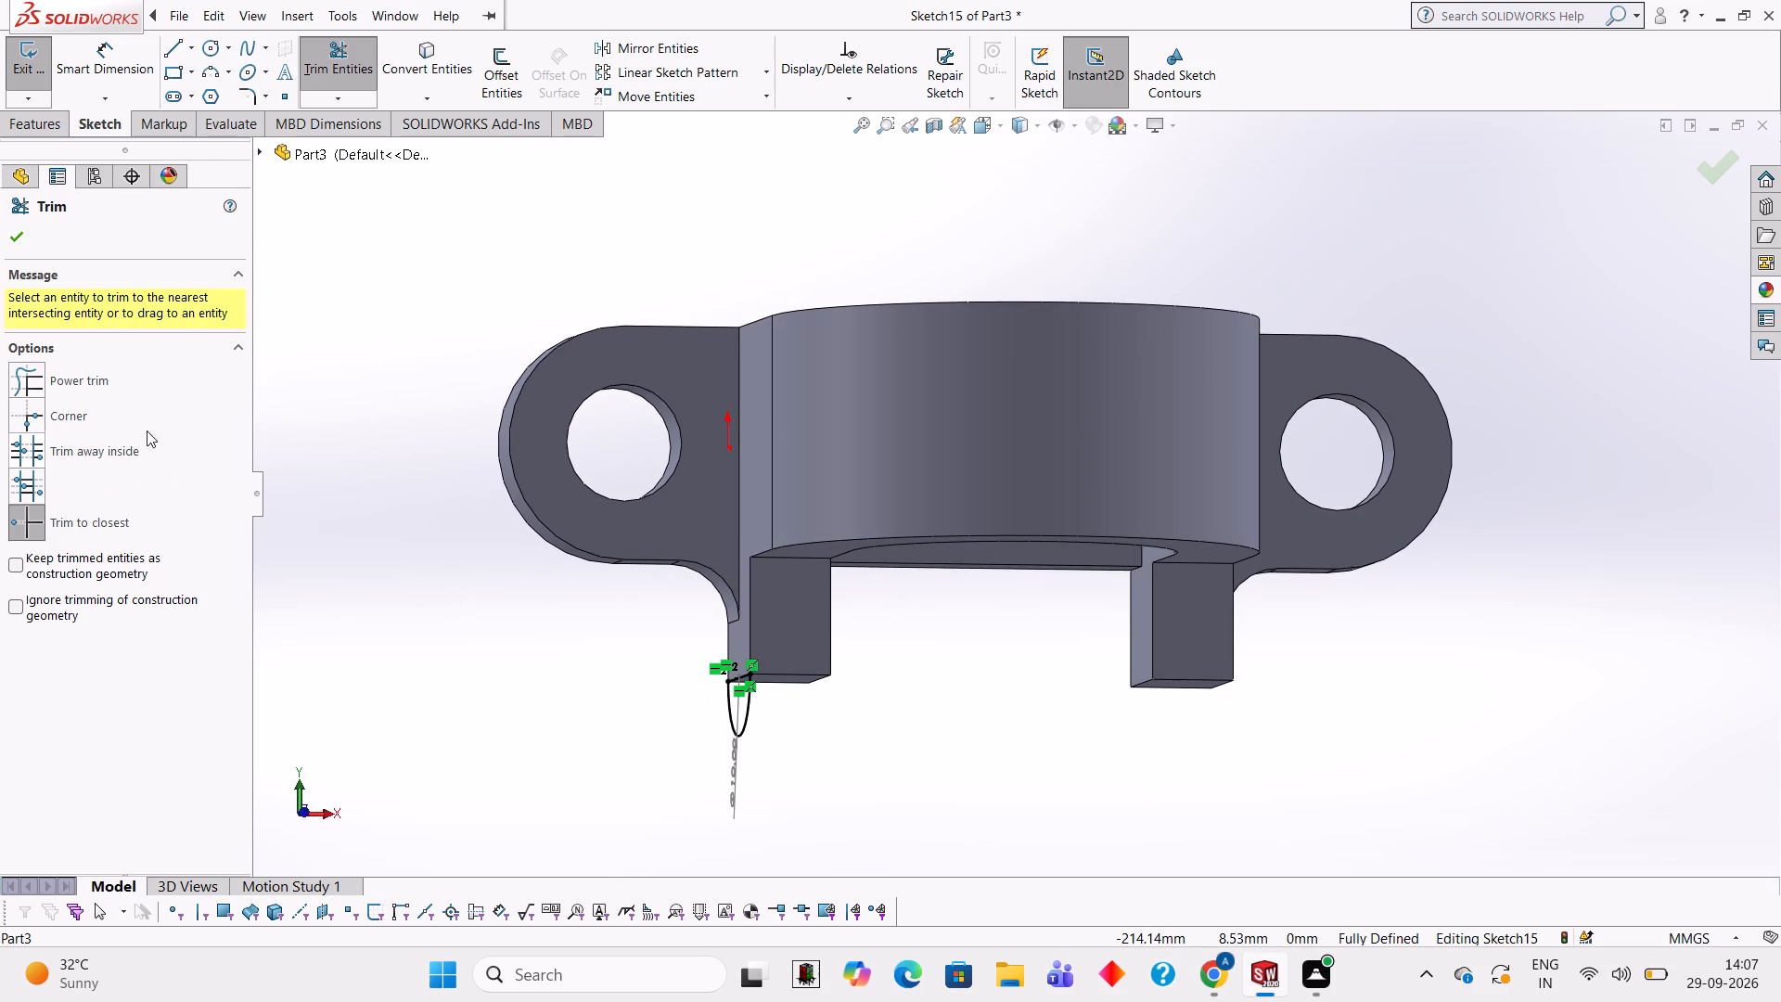
click(37, 121)
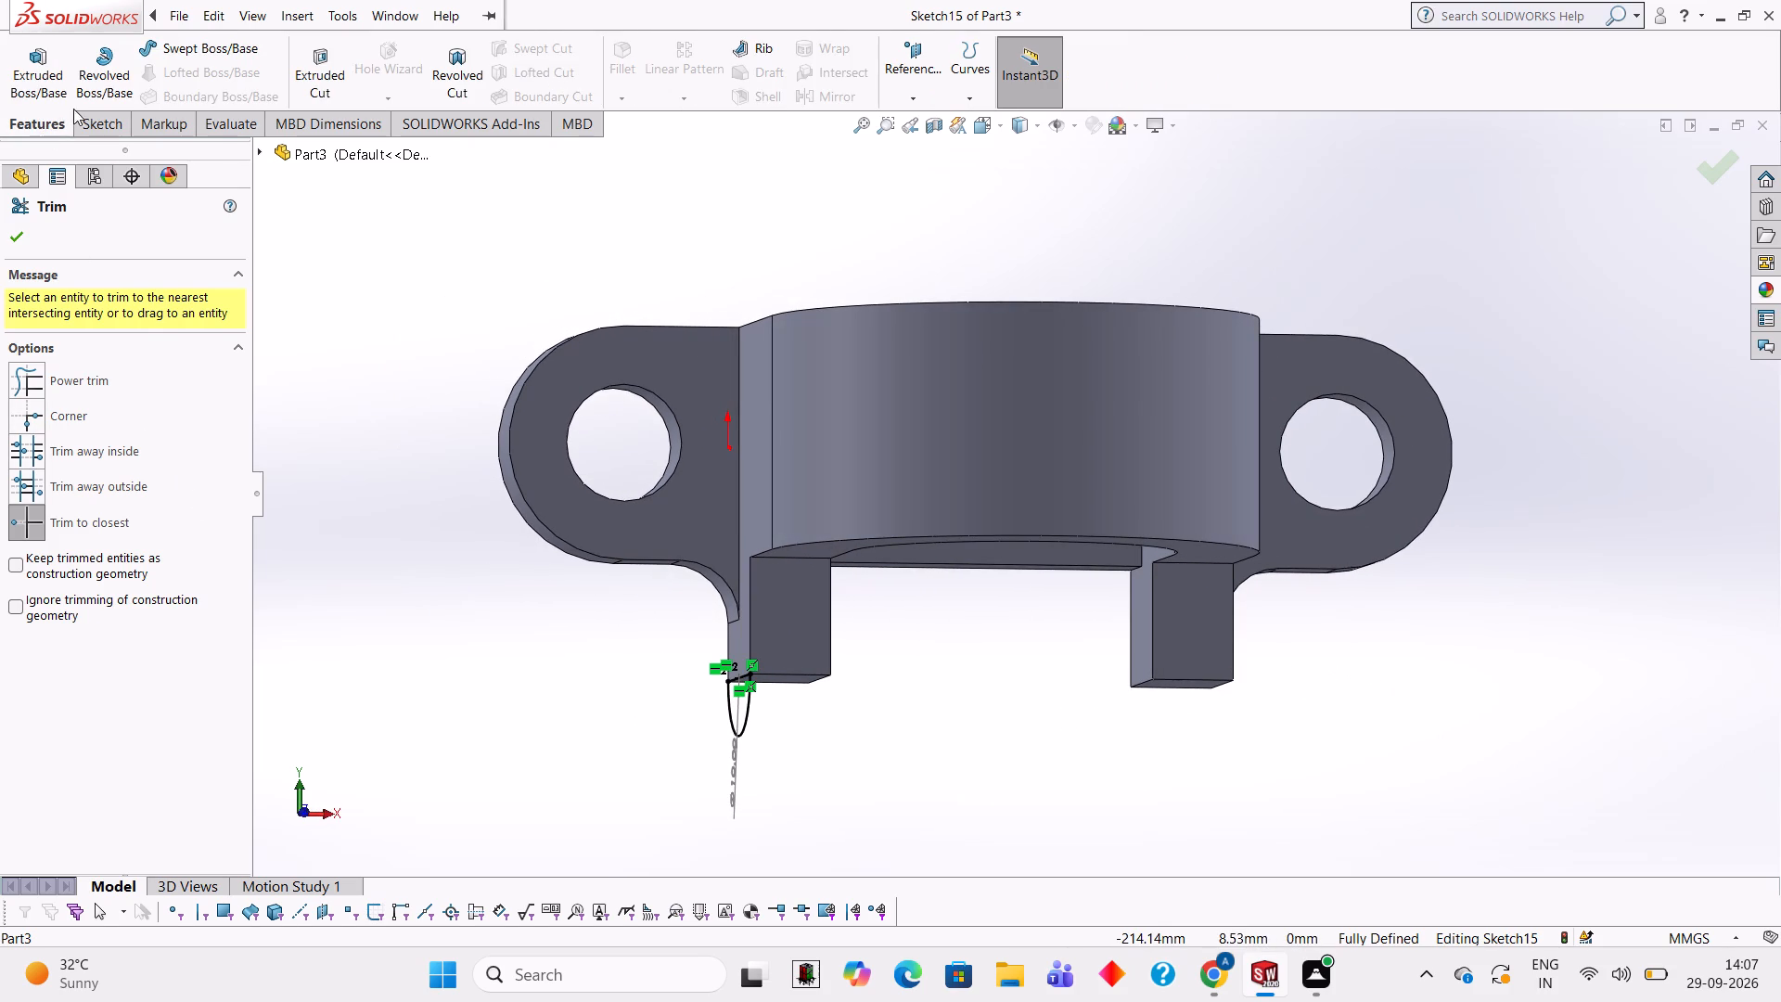
click(55, 63)
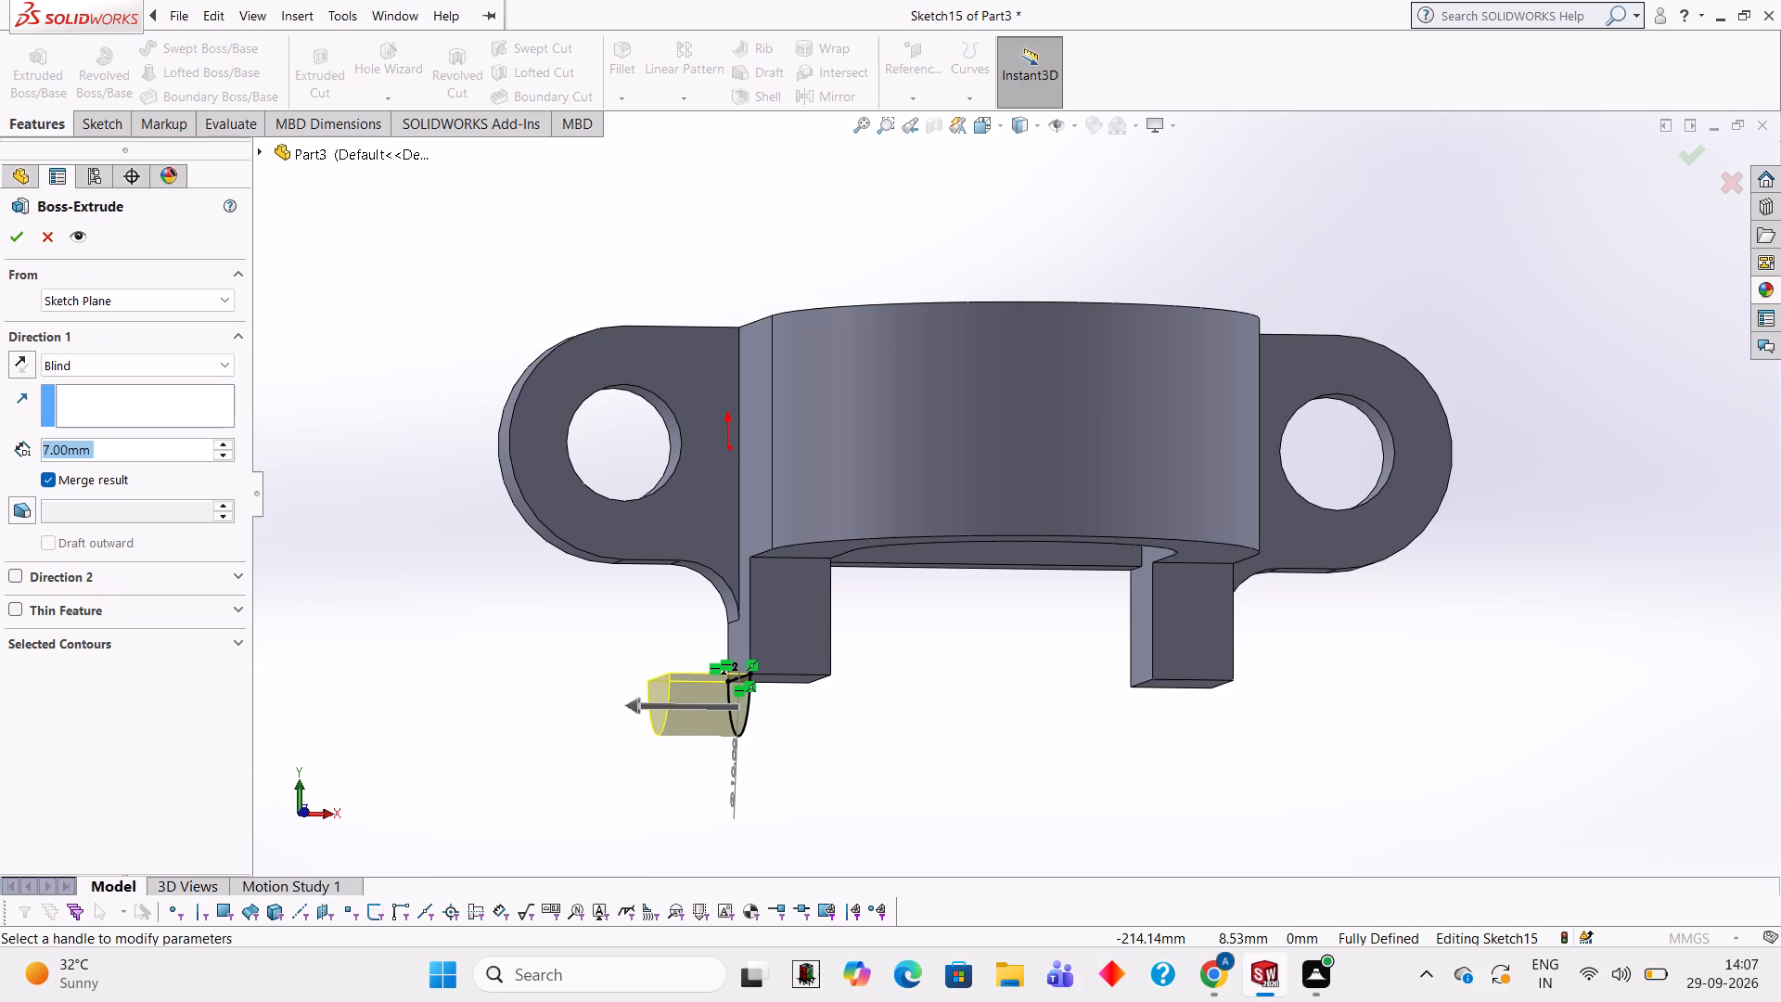
click(22, 365)
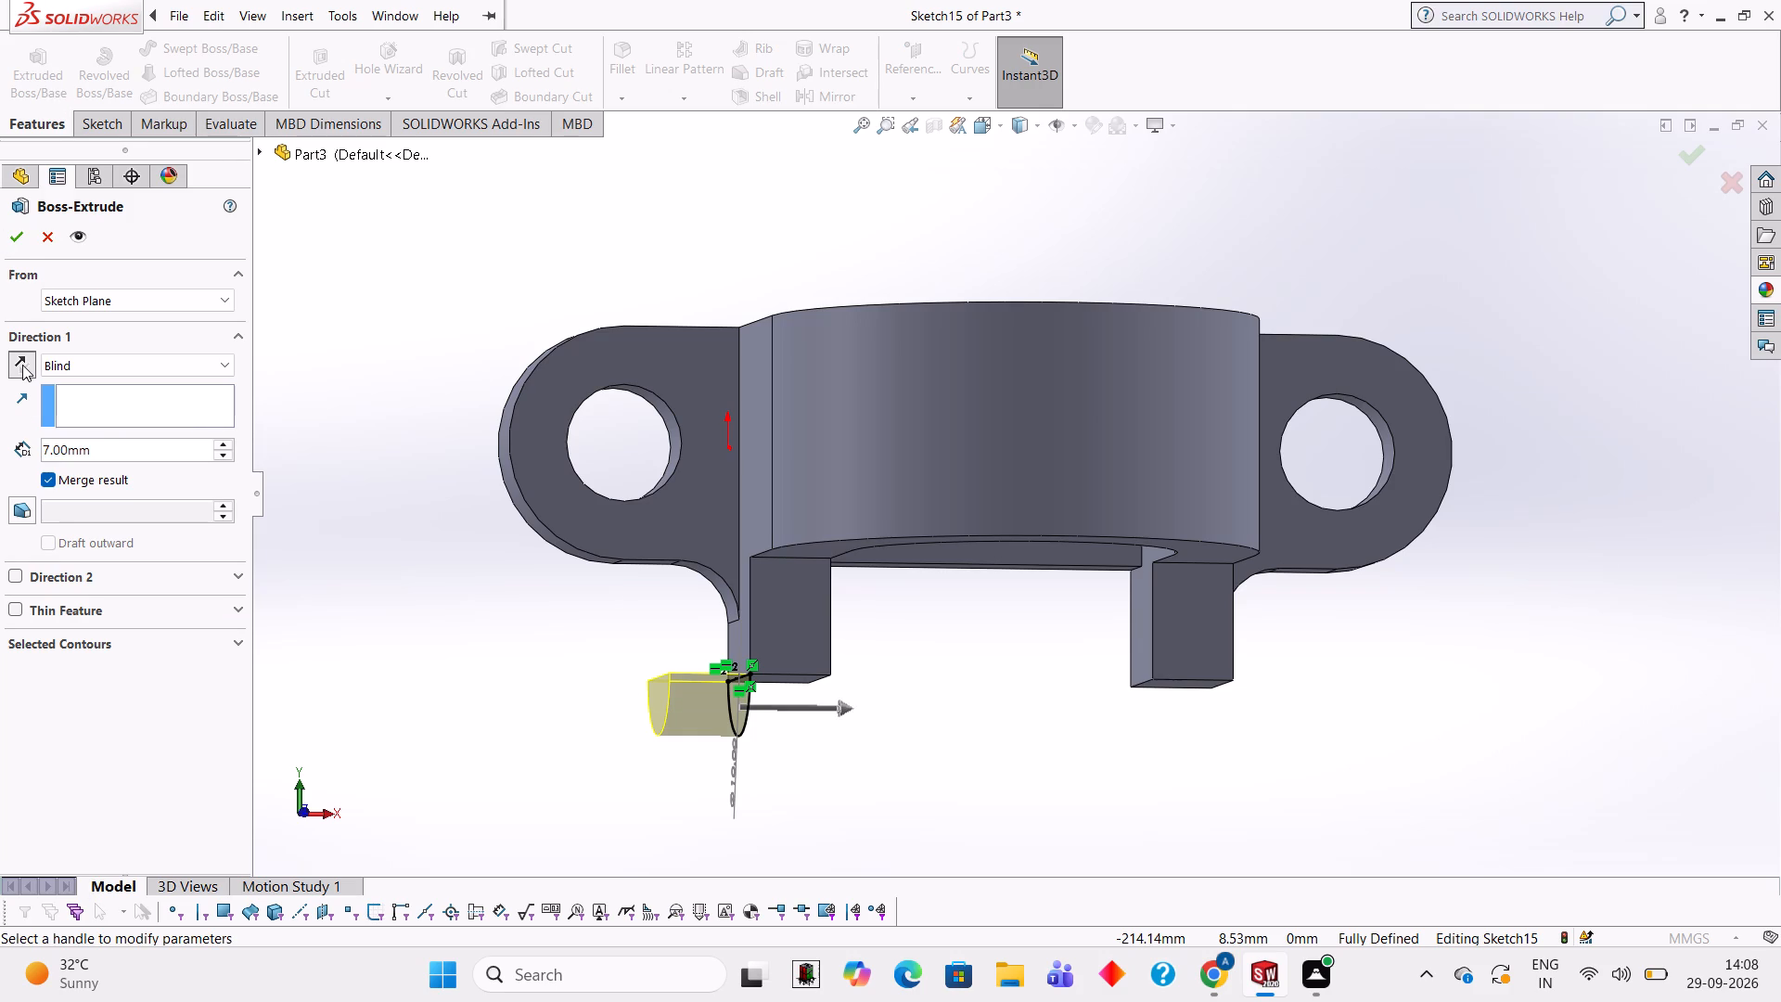
click(19, 242)
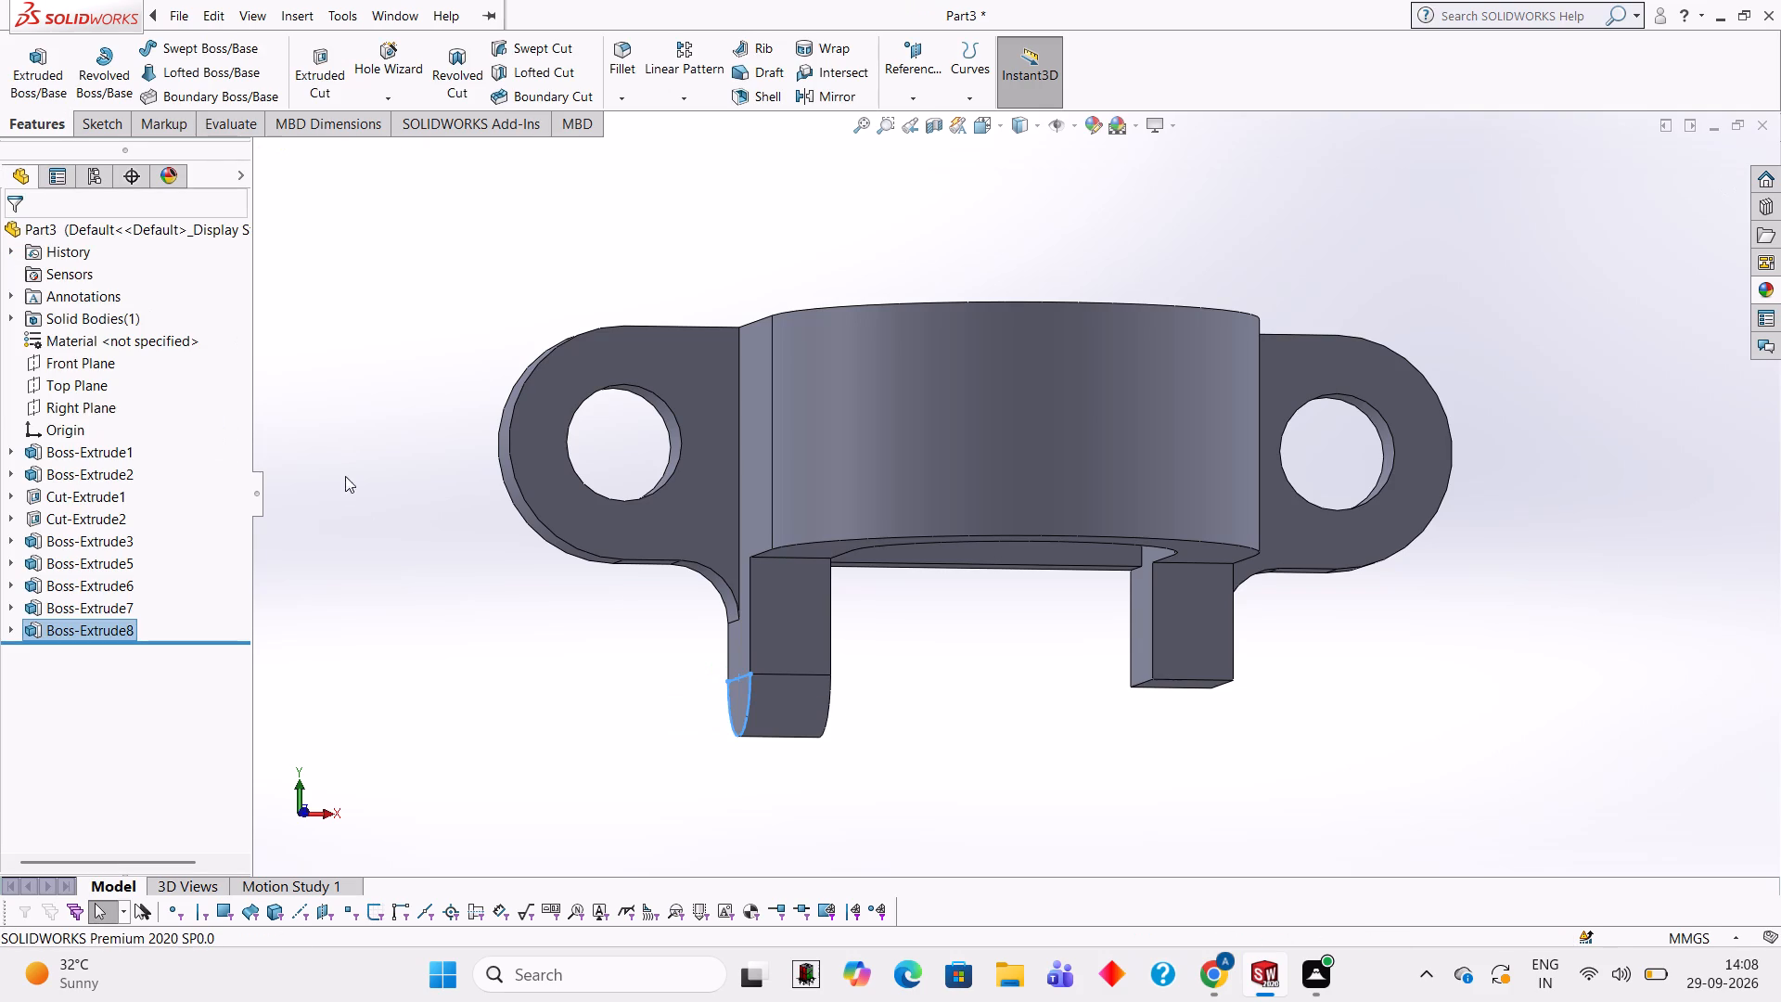
click(442, 610)
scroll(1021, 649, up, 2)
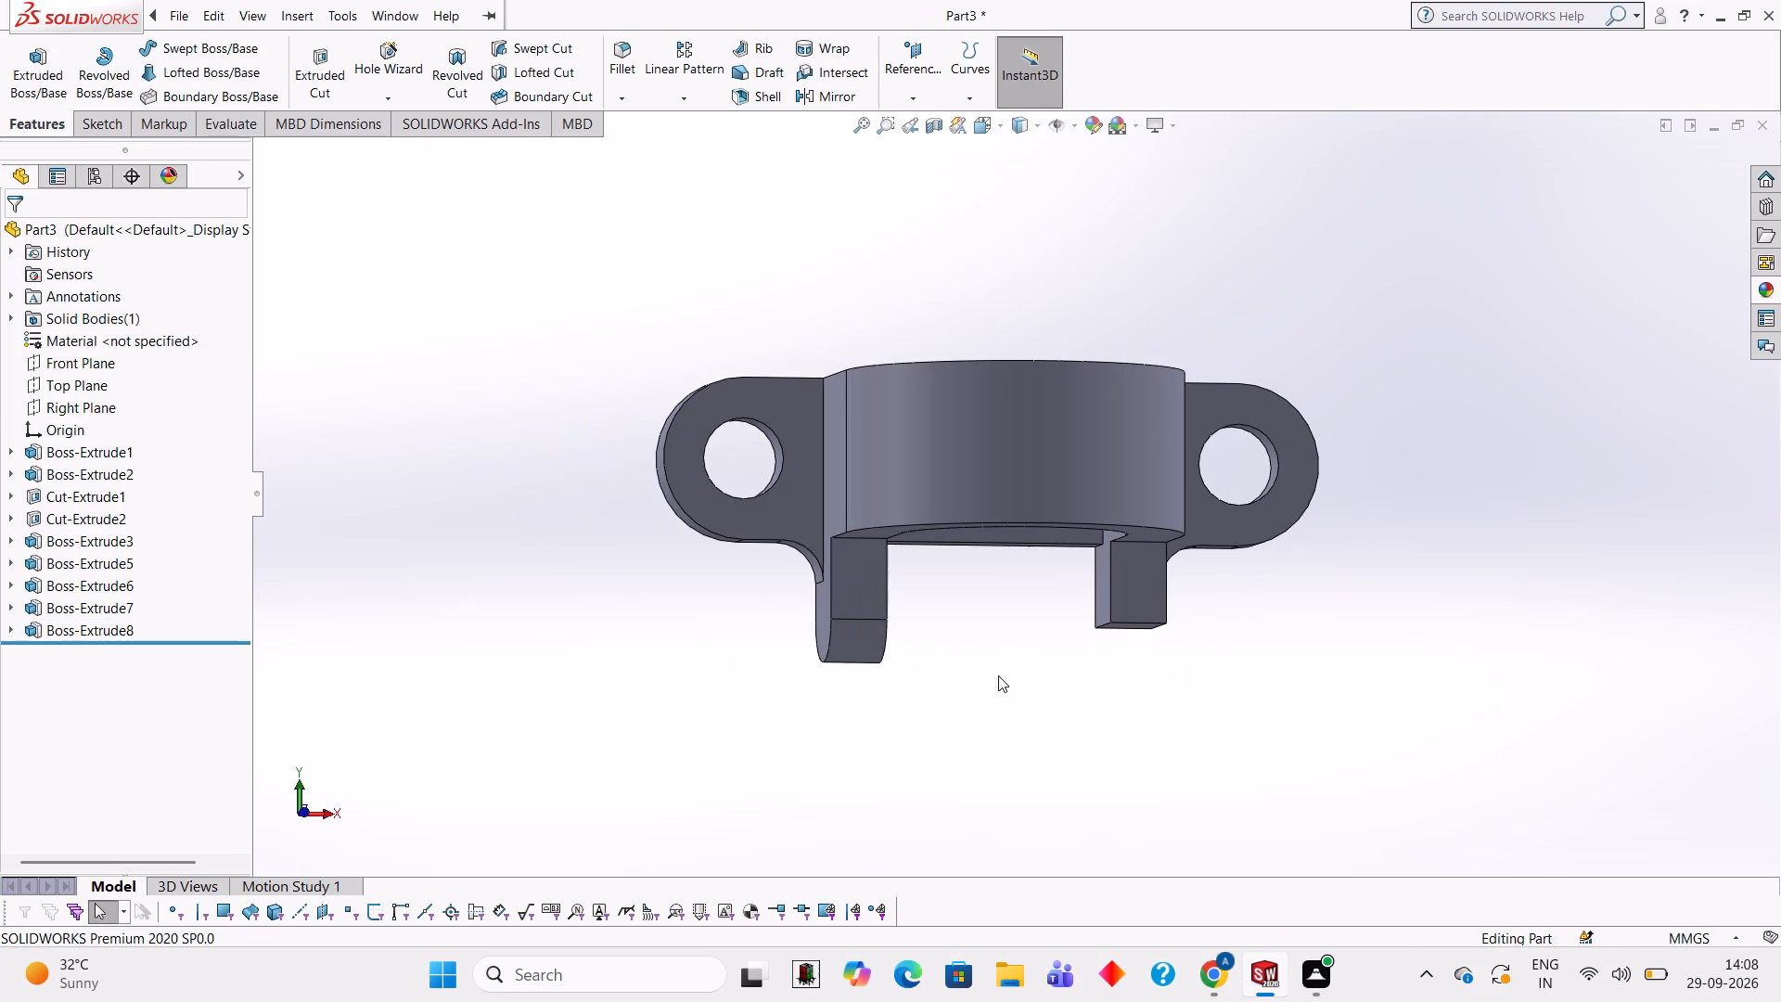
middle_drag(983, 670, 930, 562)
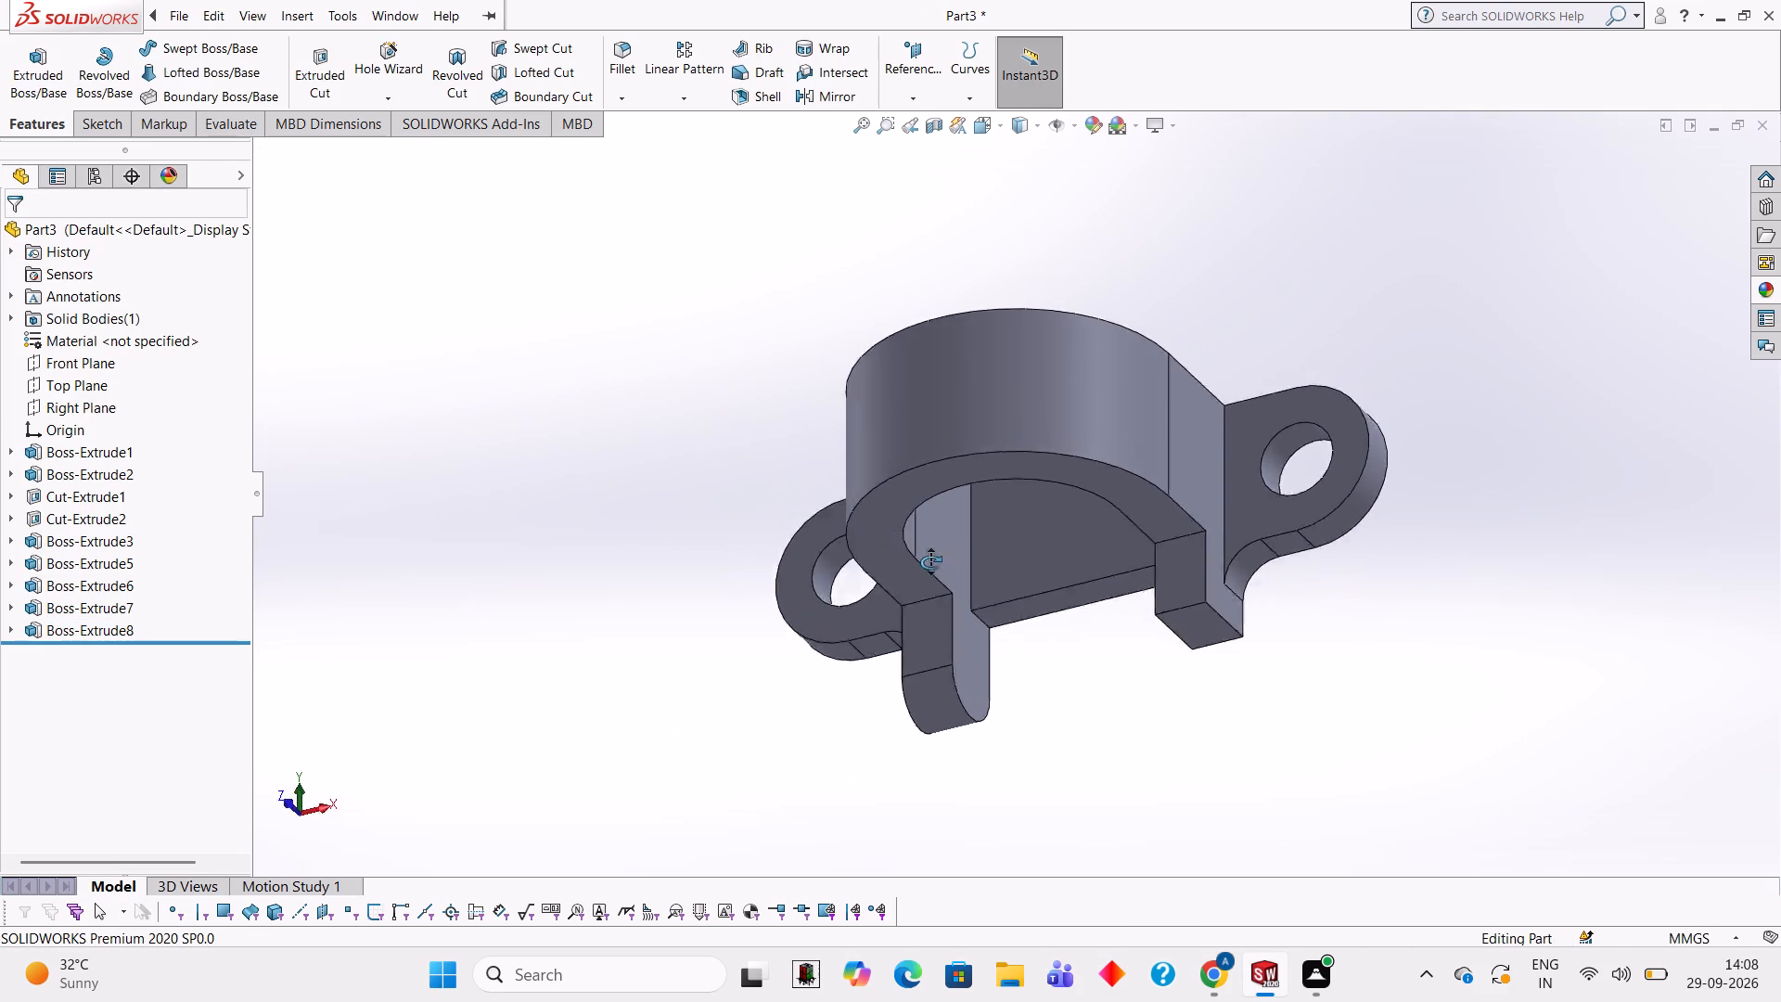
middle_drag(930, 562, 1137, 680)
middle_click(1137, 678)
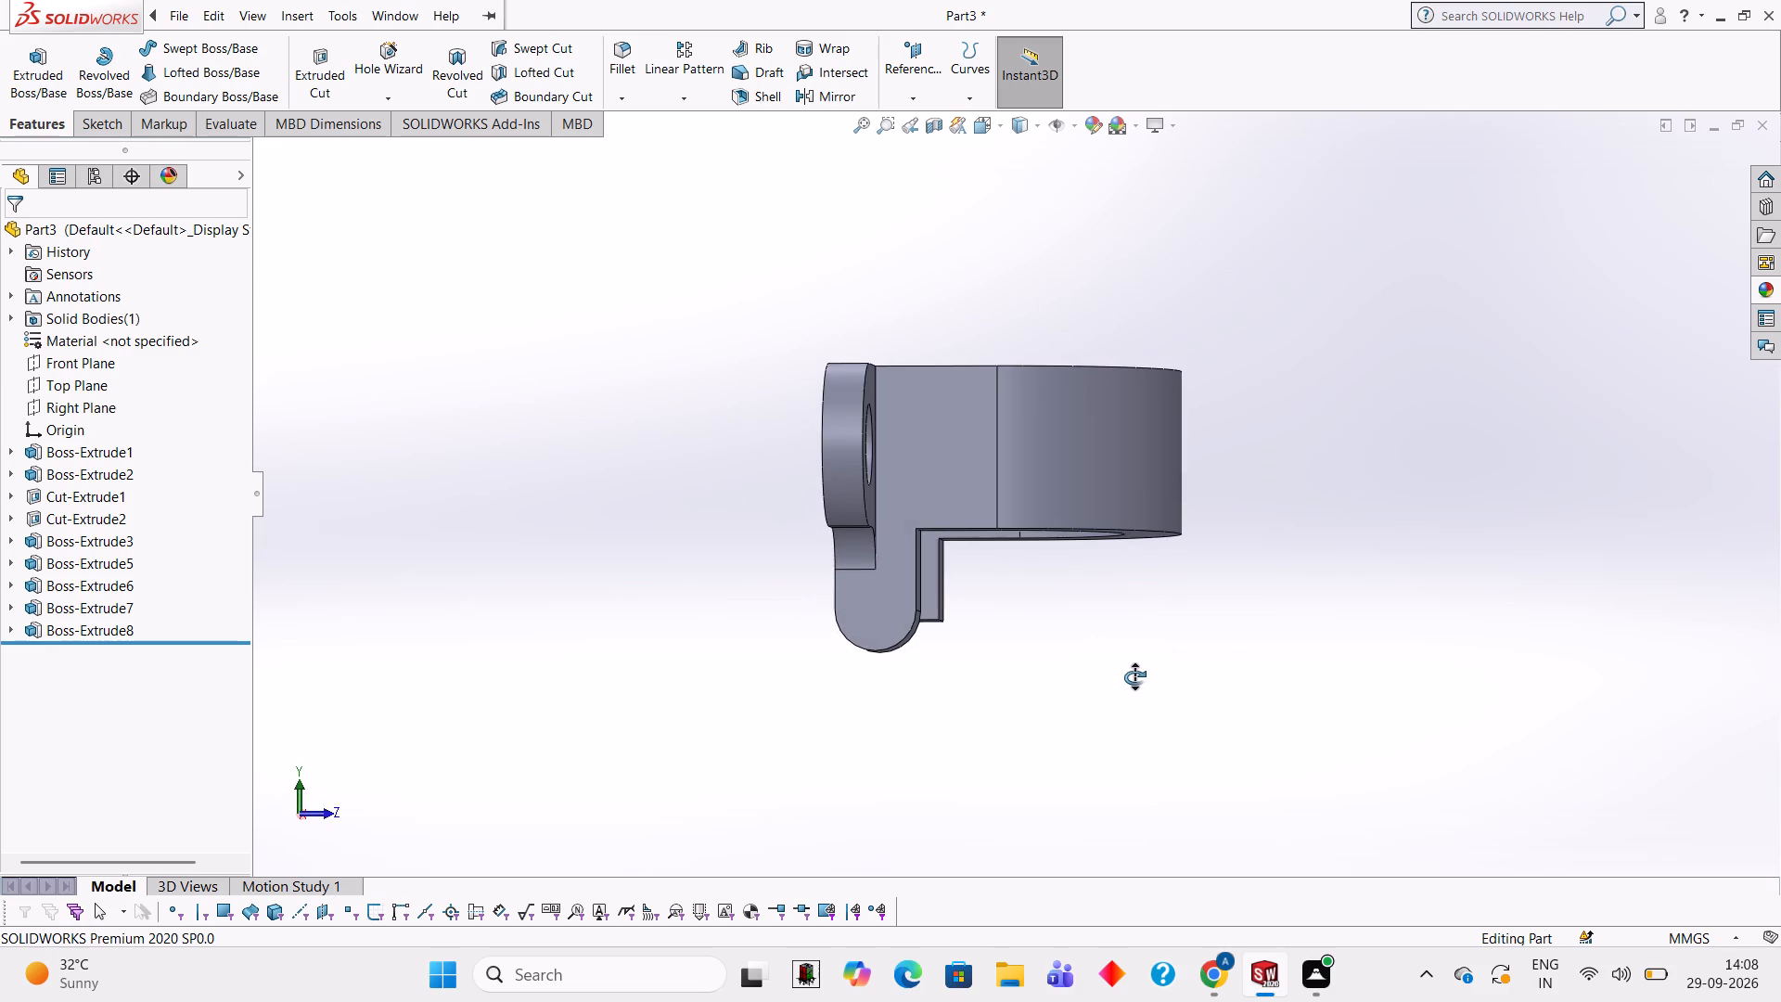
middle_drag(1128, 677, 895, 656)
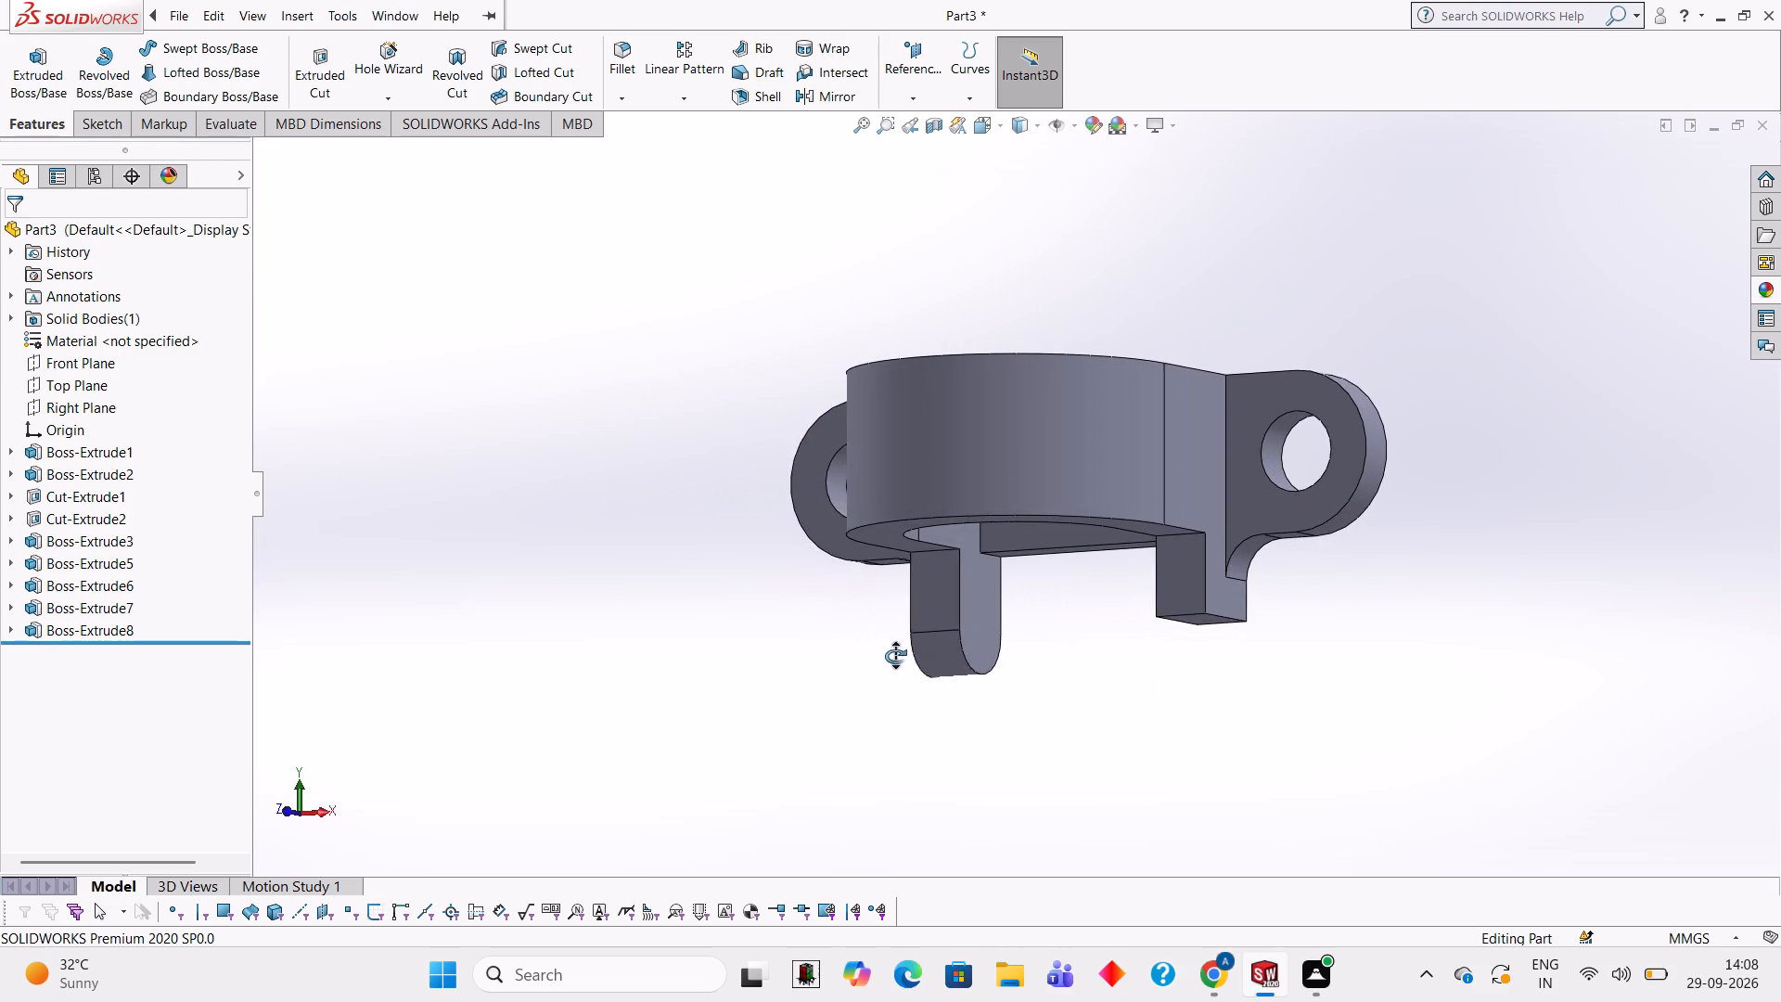
Examine the bracket from several angles, comparing the lower ends of the two side tabs.
middle_drag(895, 656, 903, 659)
scroll(1259, 625, up, 1)
middle_drag(1244, 597, 1262, 607)
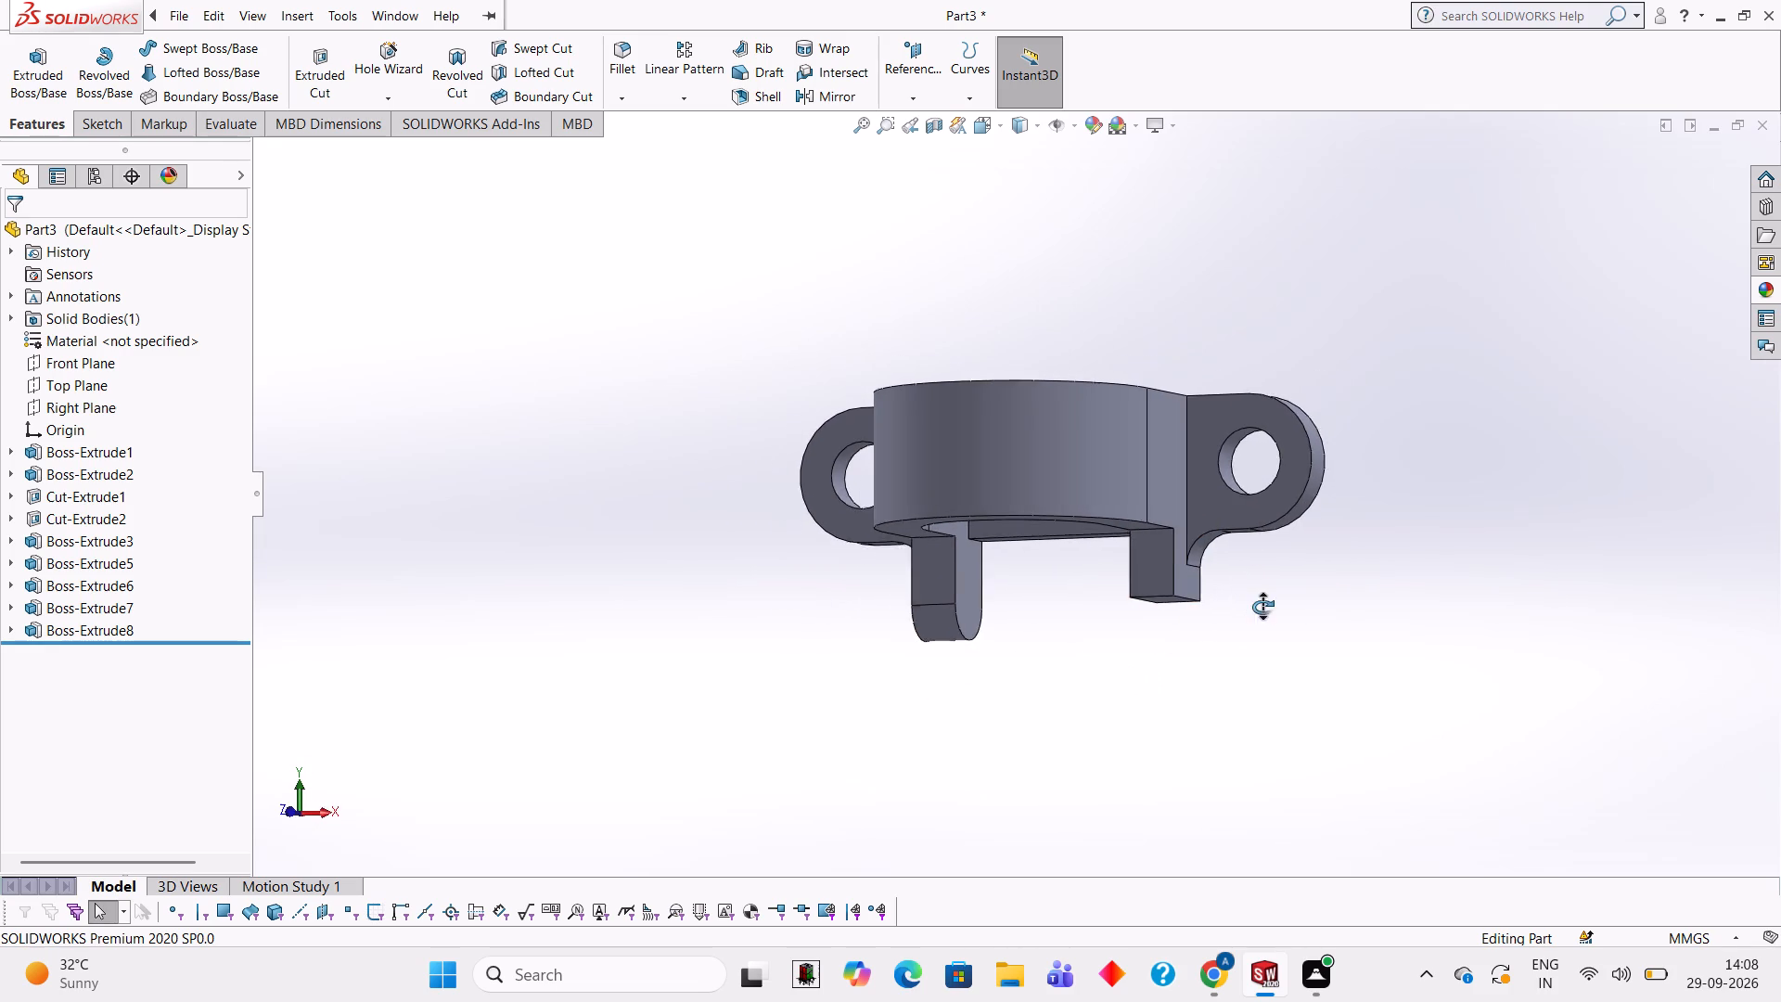
middle_drag(1262, 607, 1290, 609)
scroll(1290, 598, up, 1)
middle_drag(1275, 598, 1203, 608)
scroll(1274, 575, up, 2)
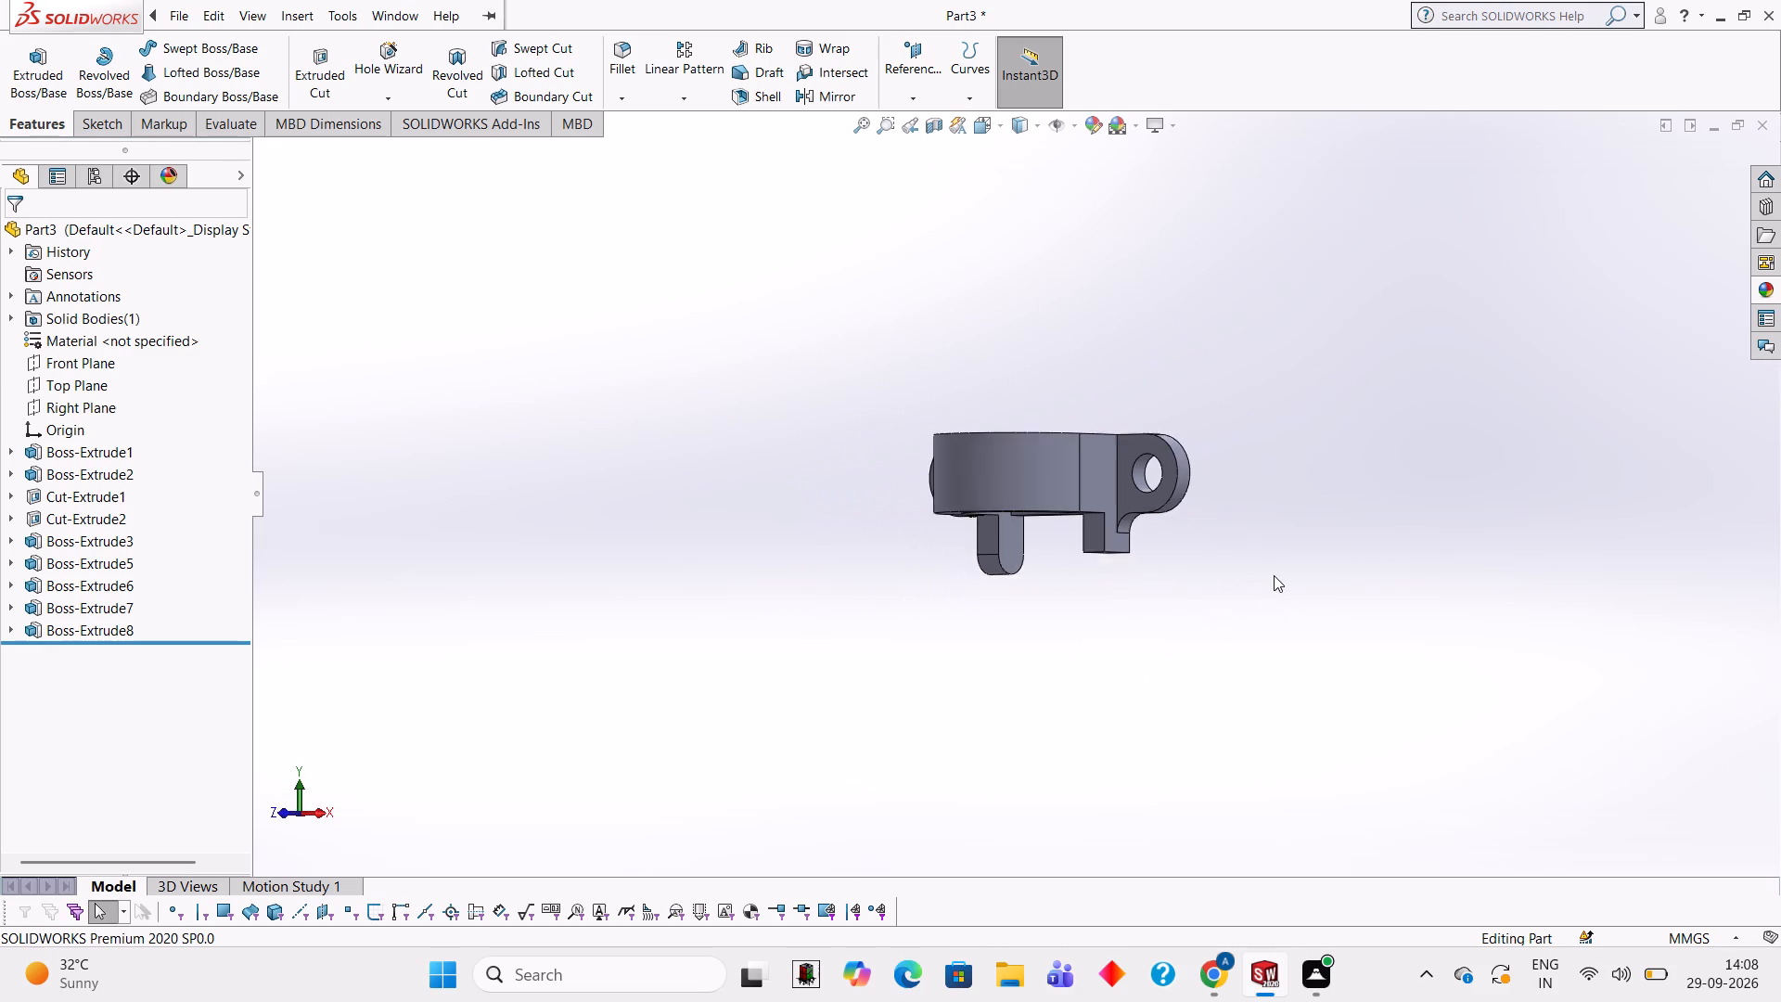
scroll(1274, 575, down, 2)
scroll(936, 257, down, 2)
middle_drag(1323, 572, 1289, 573)
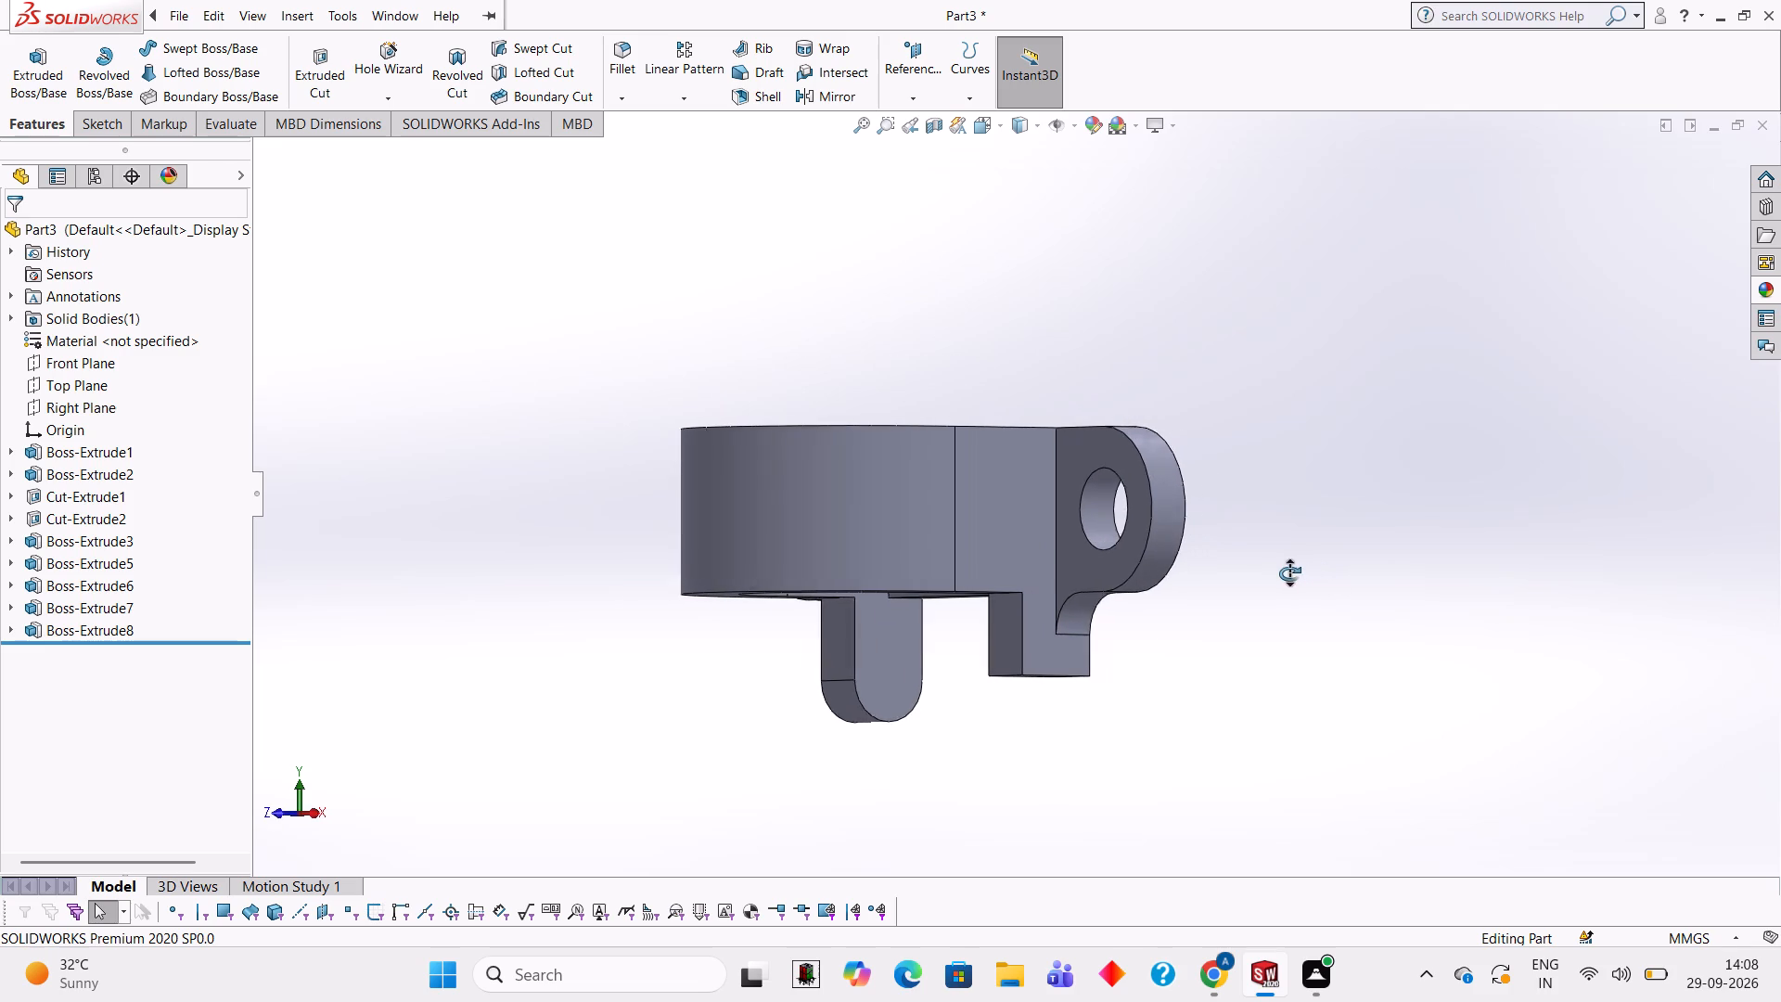
middle_drag(1289, 573, 1288, 573)
scroll(1112, 631, down, 1)
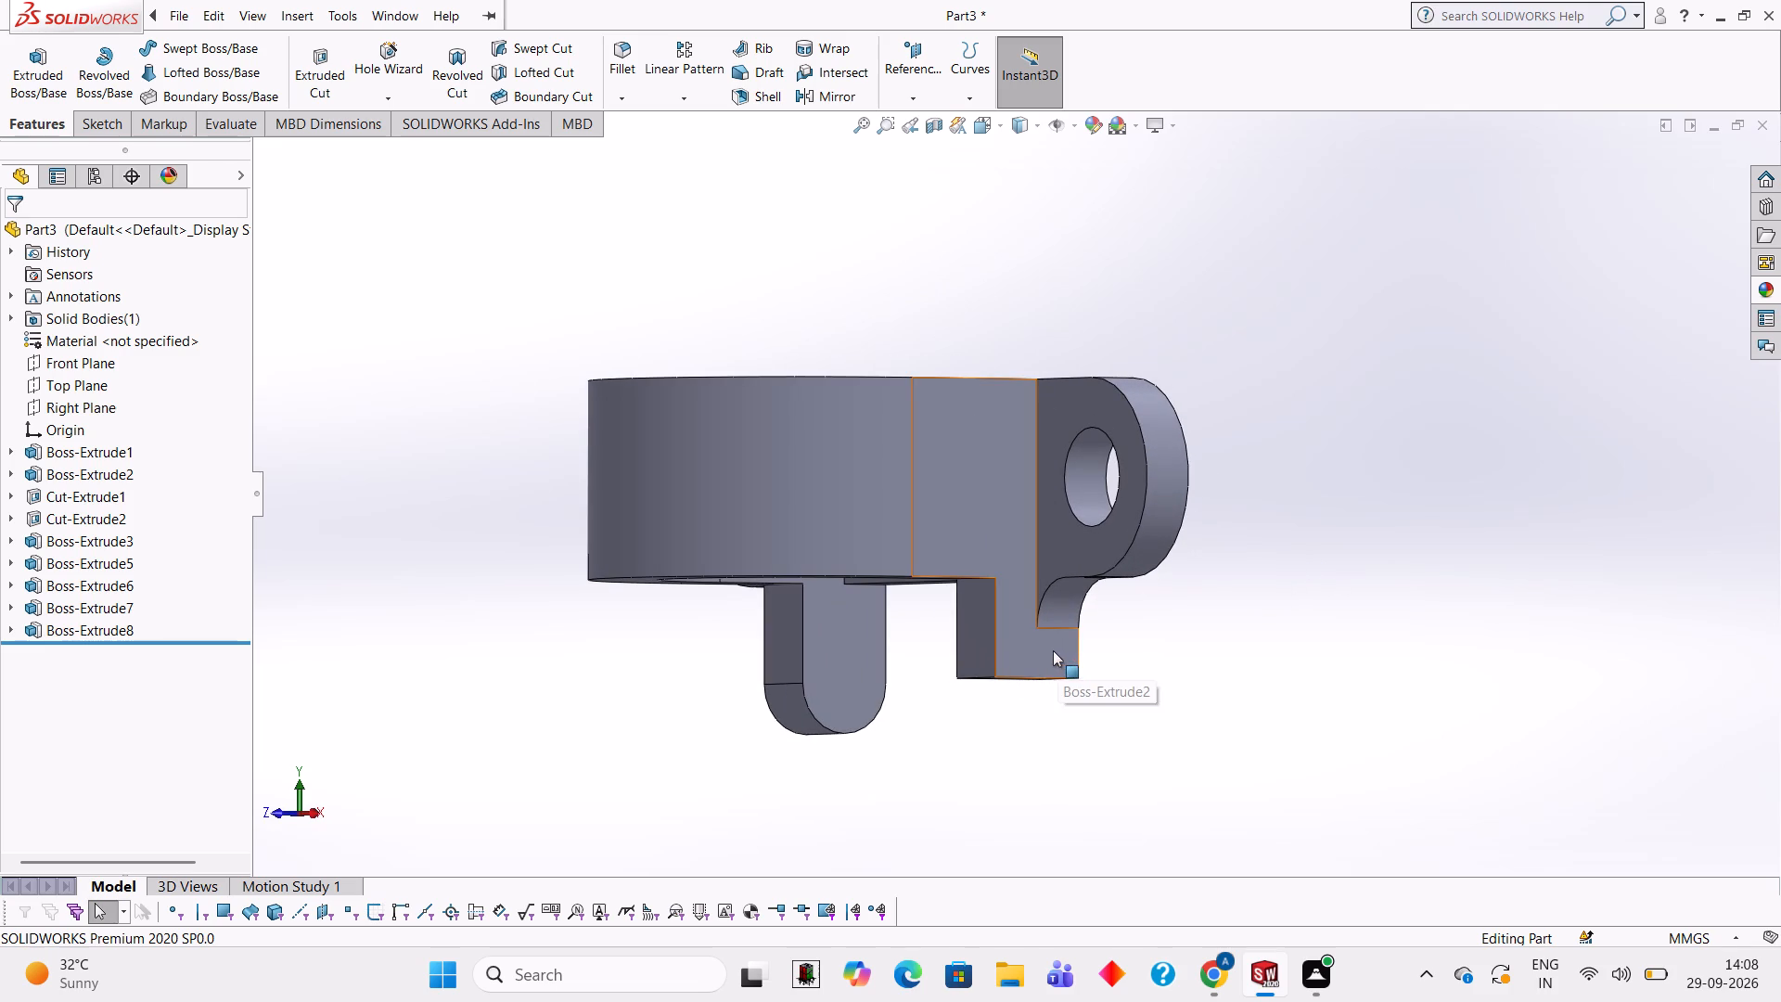
On the second tab's outer side face, sketch a 10 mm diameter circle centred on the midpoint of the tab's bottom edge.
middle_drag(1144, 657, 1094, 664)
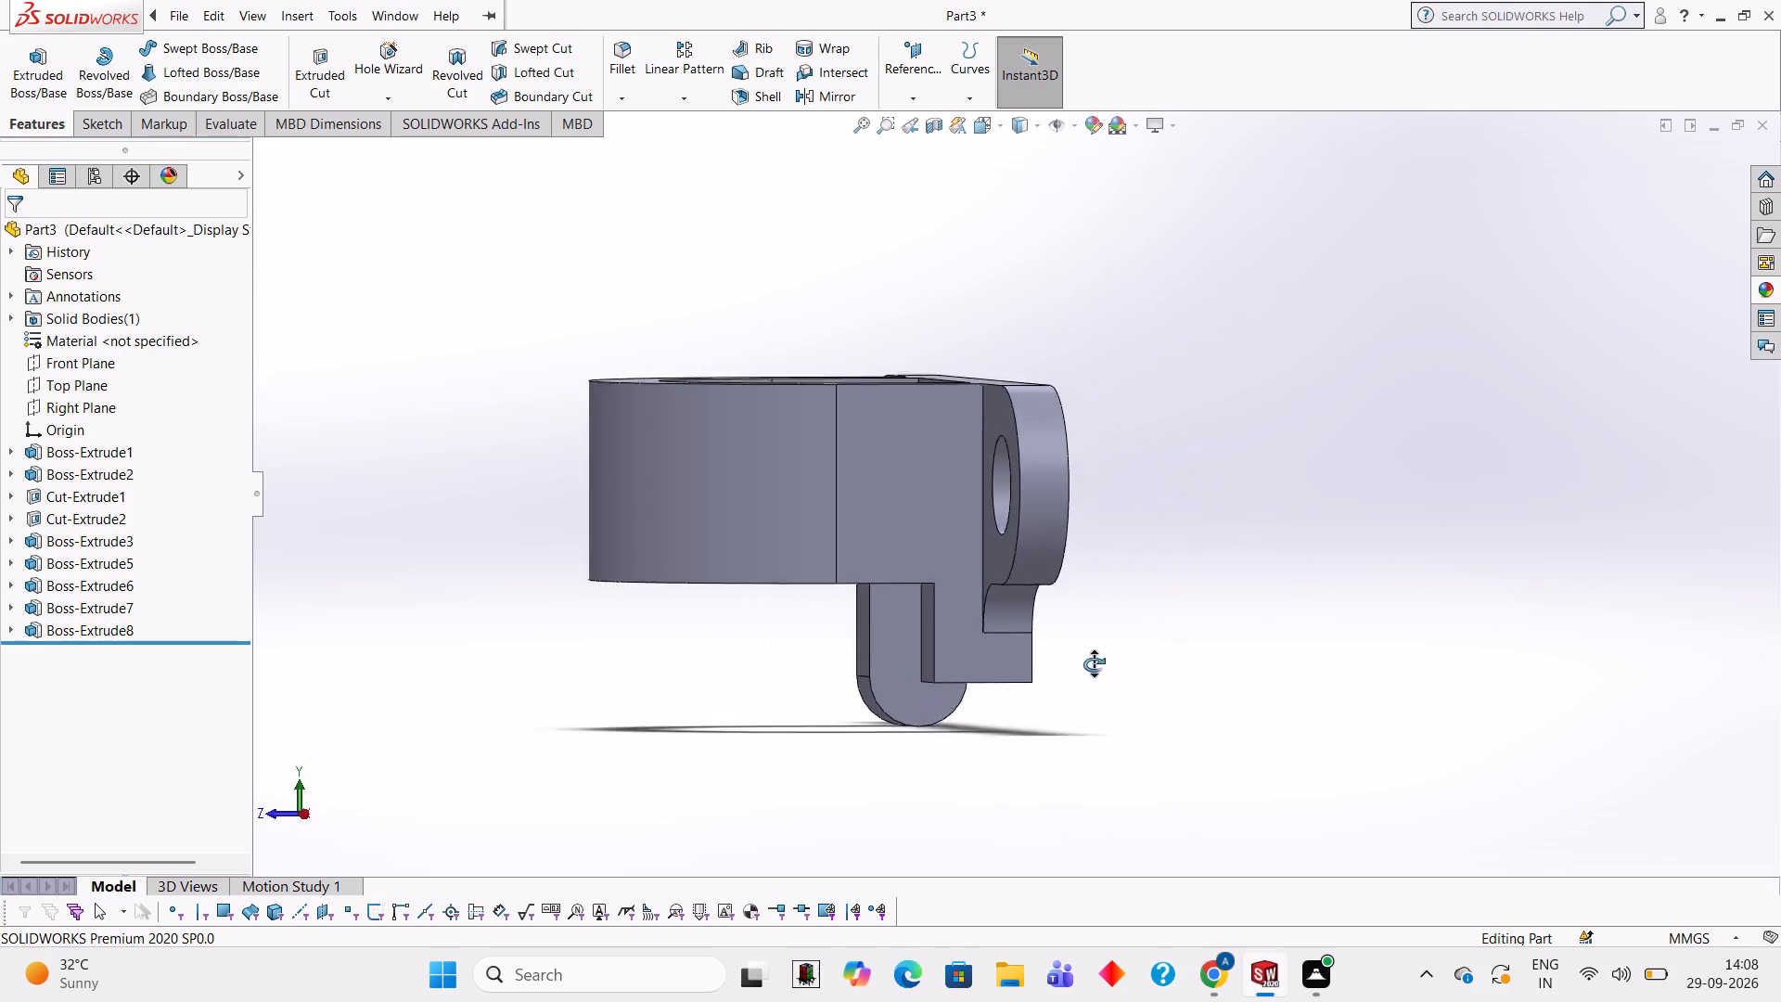
middle_drag(1094, 664, 1086, 660)
click(941, 635)
click(1022, 579)
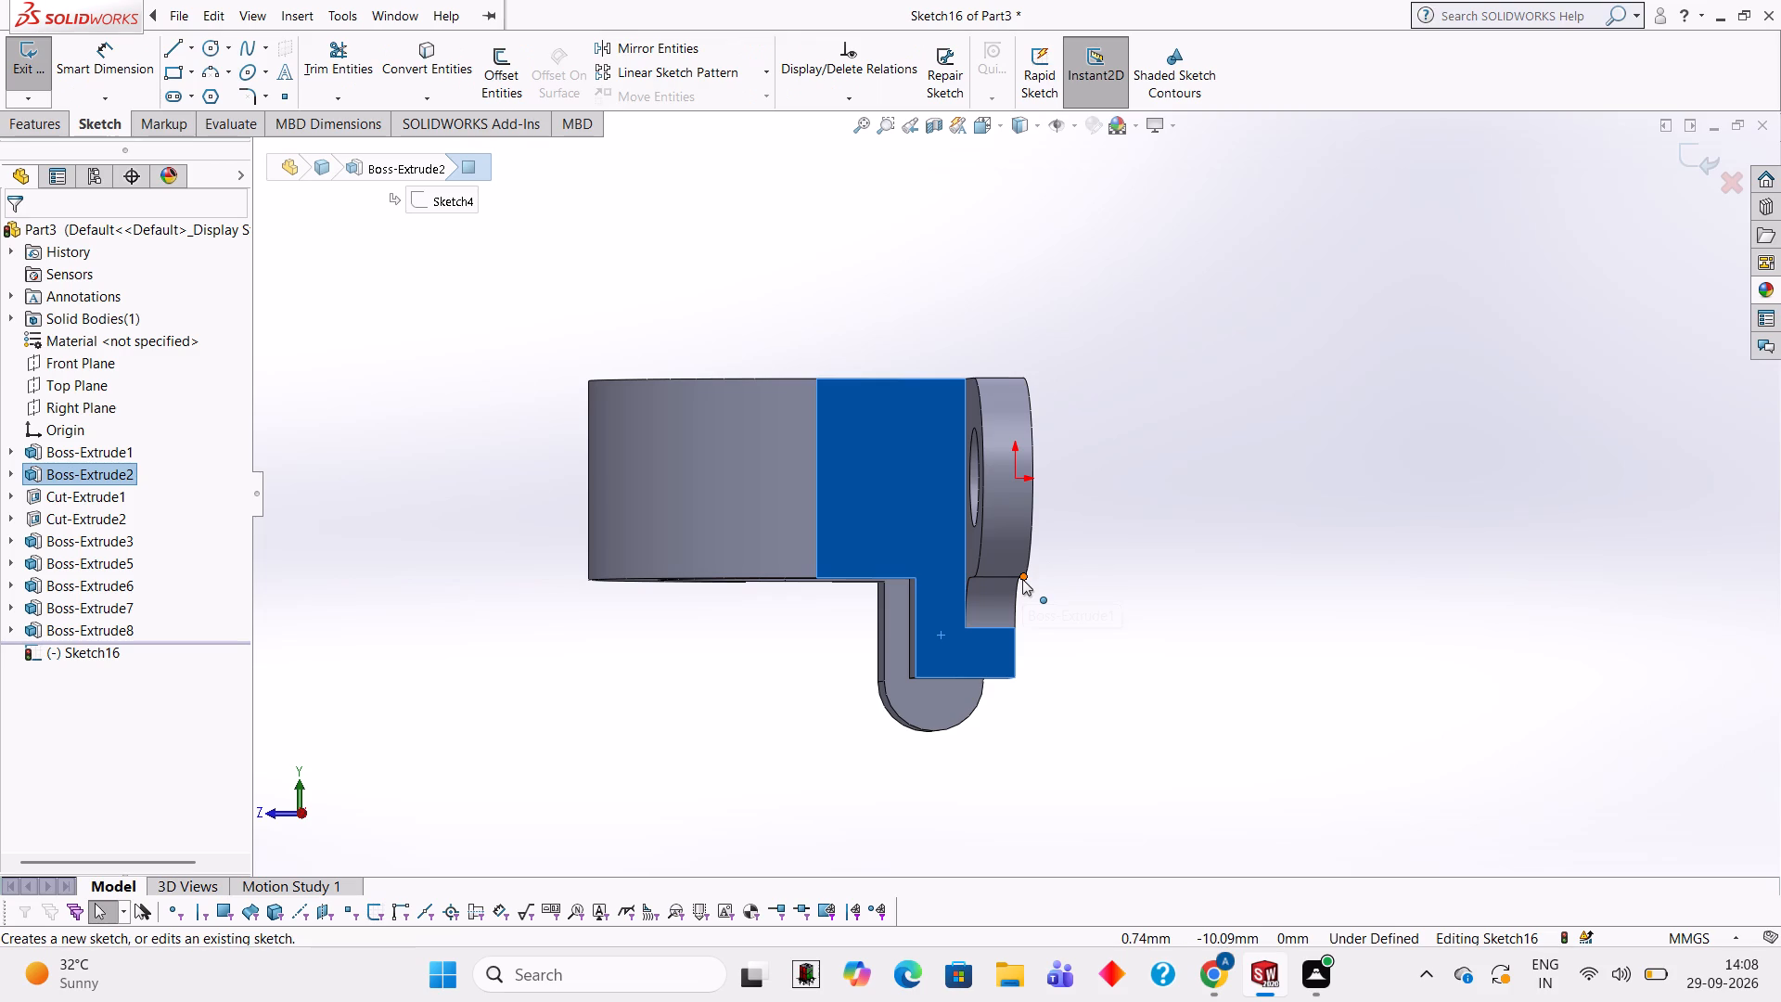
key(ctrl+8)
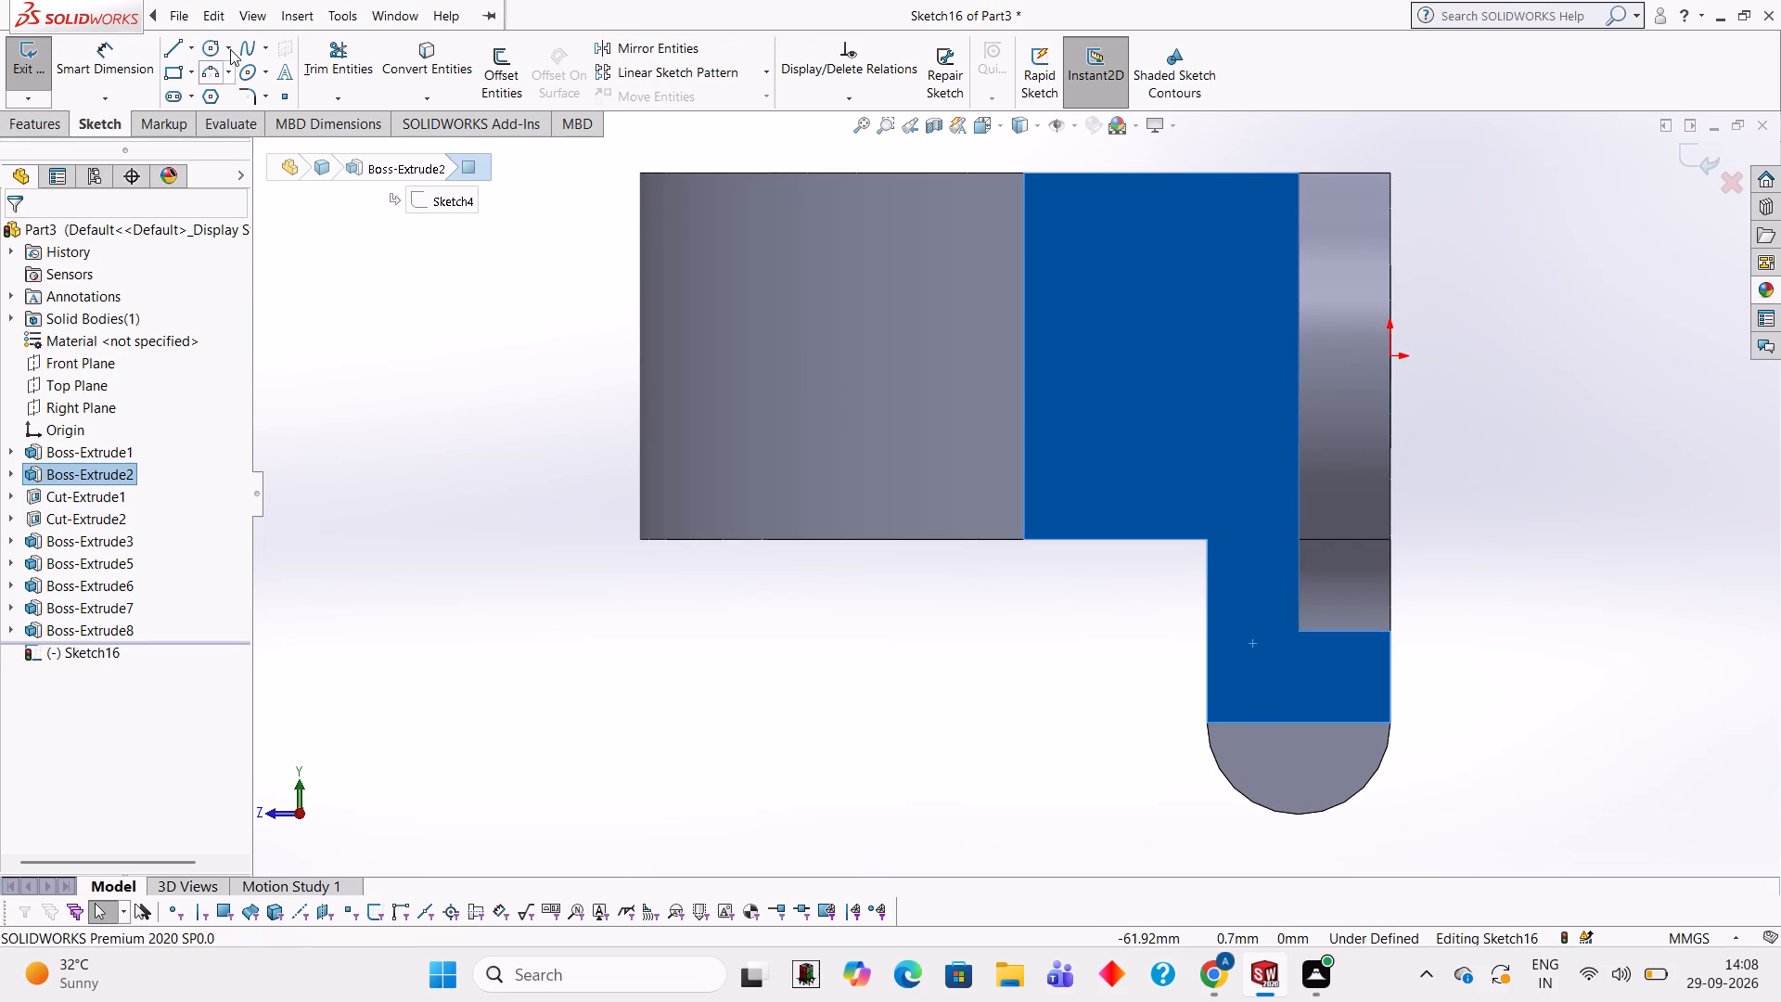
click(207, 44)
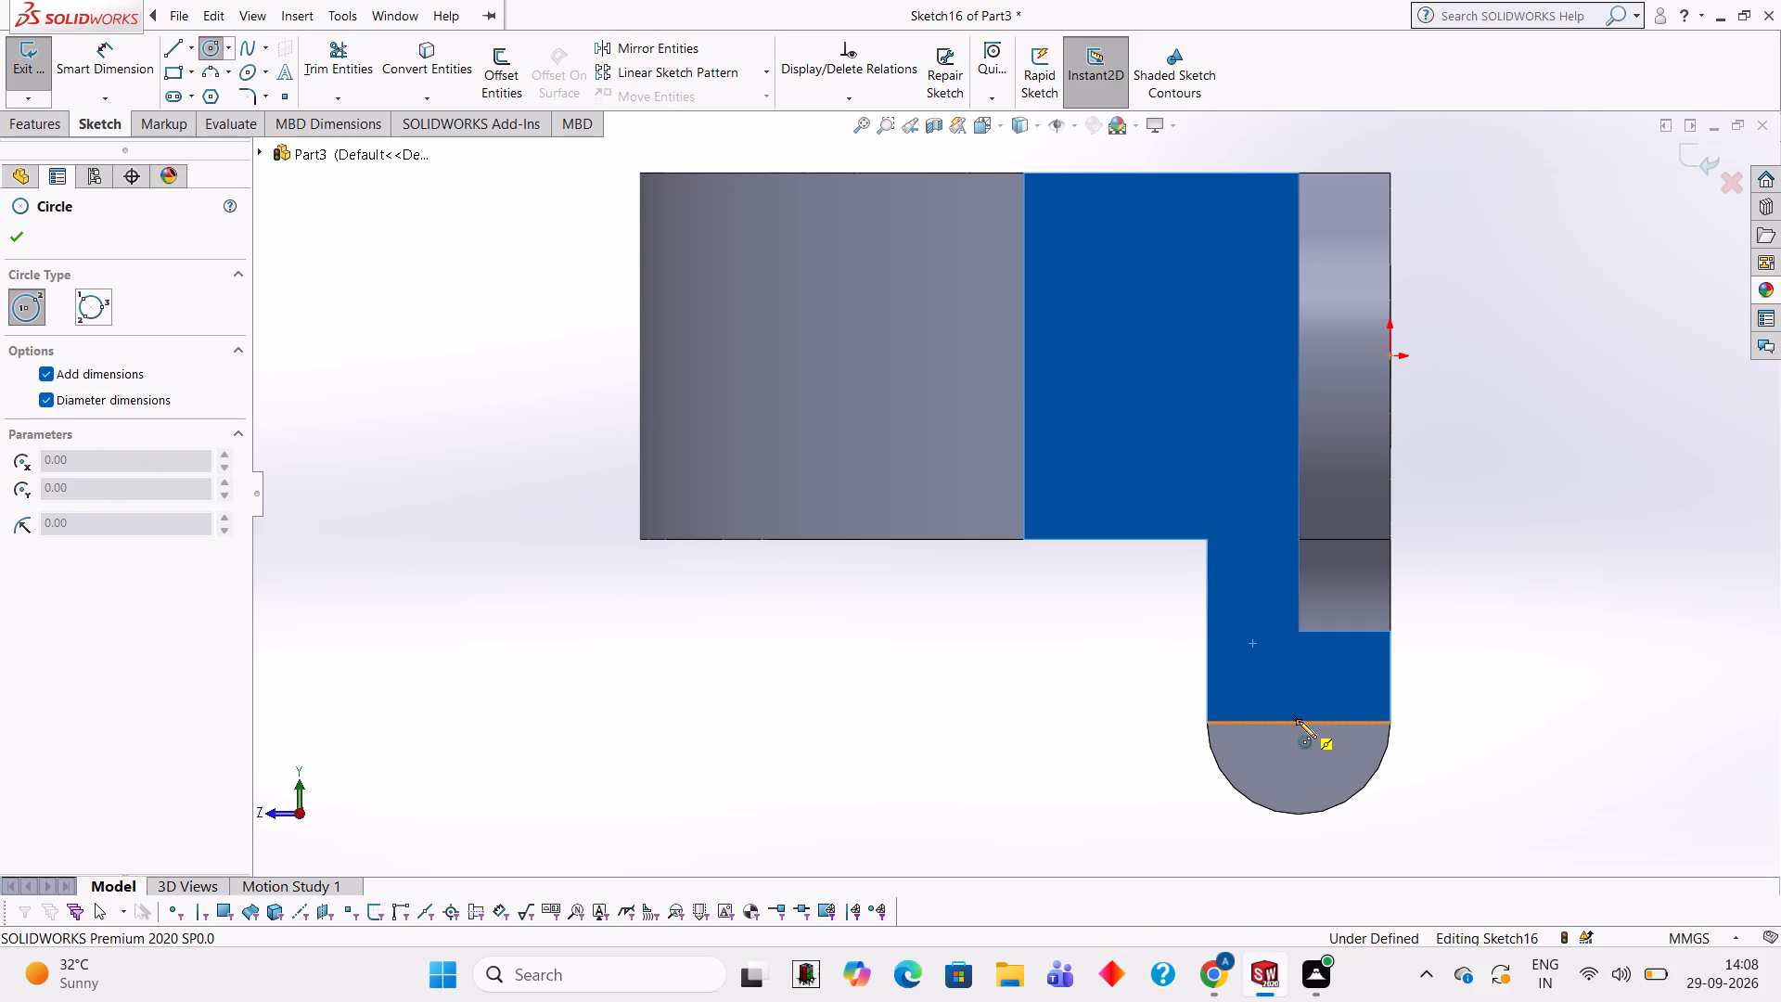
click(1299, 721)
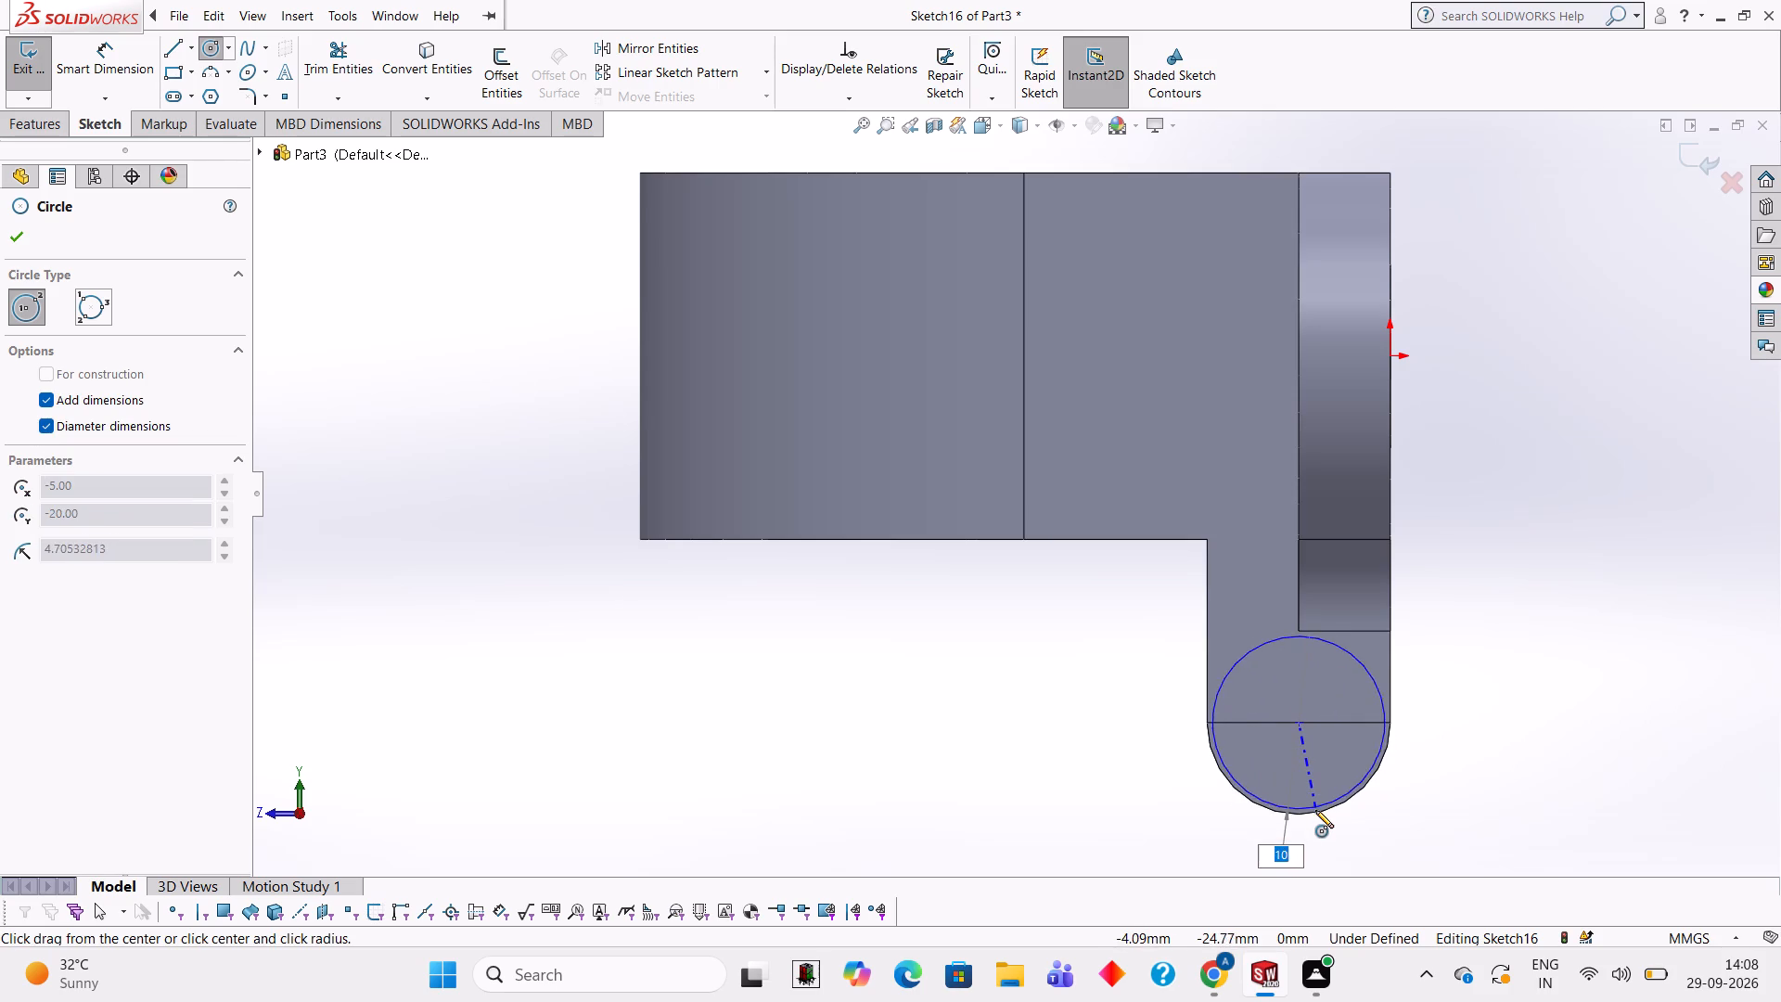
click(1321, 815)
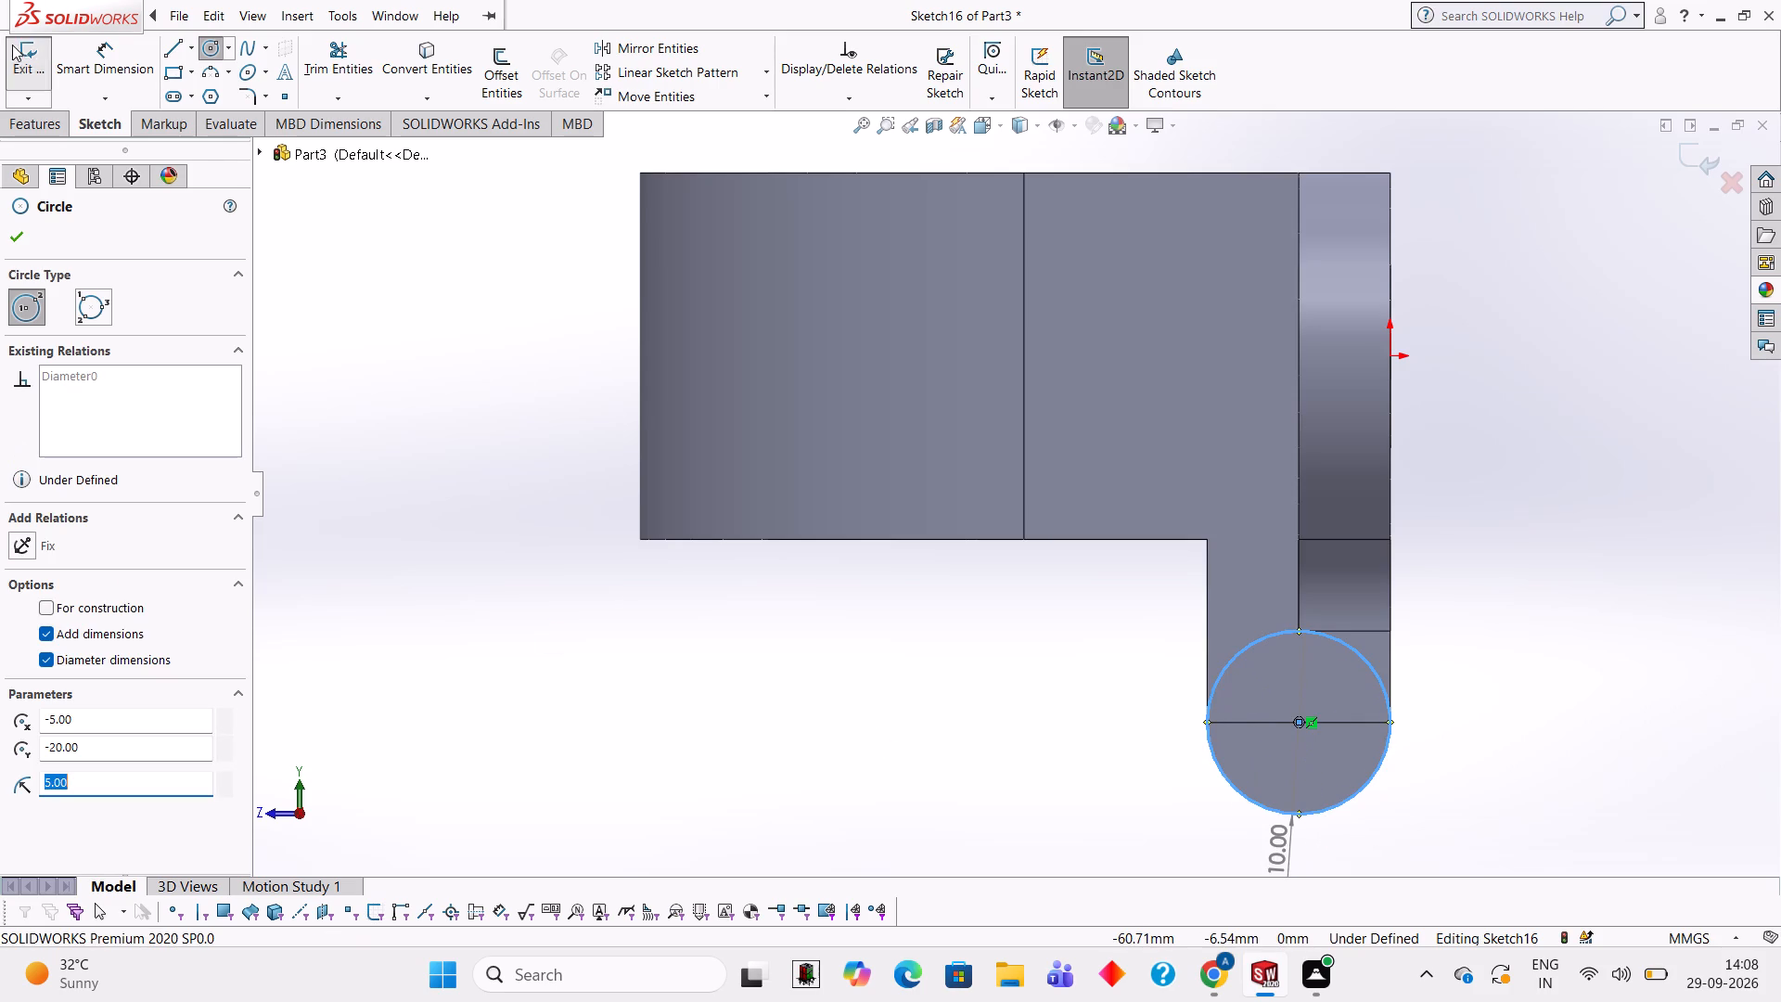
Draw a 10 mm horizontal line across the circle's diameter along the tab's bottom edge and trim away the upper half.
click(173, 49)
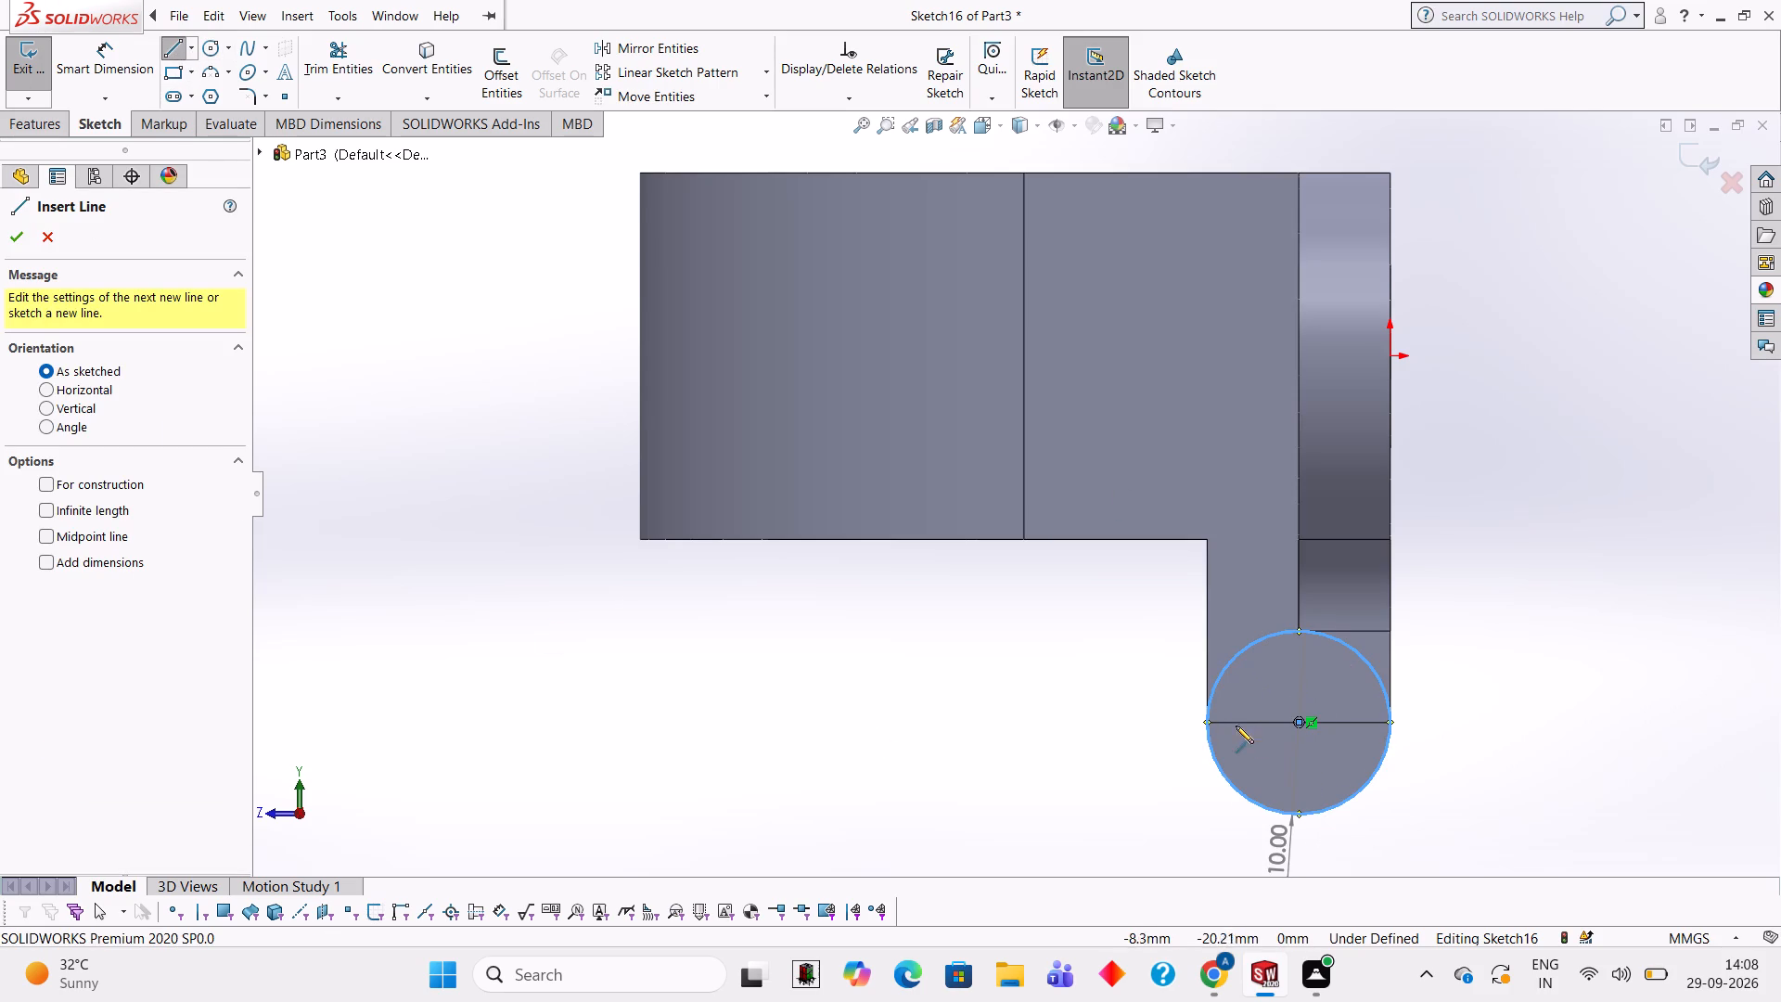
click(1204, 720)
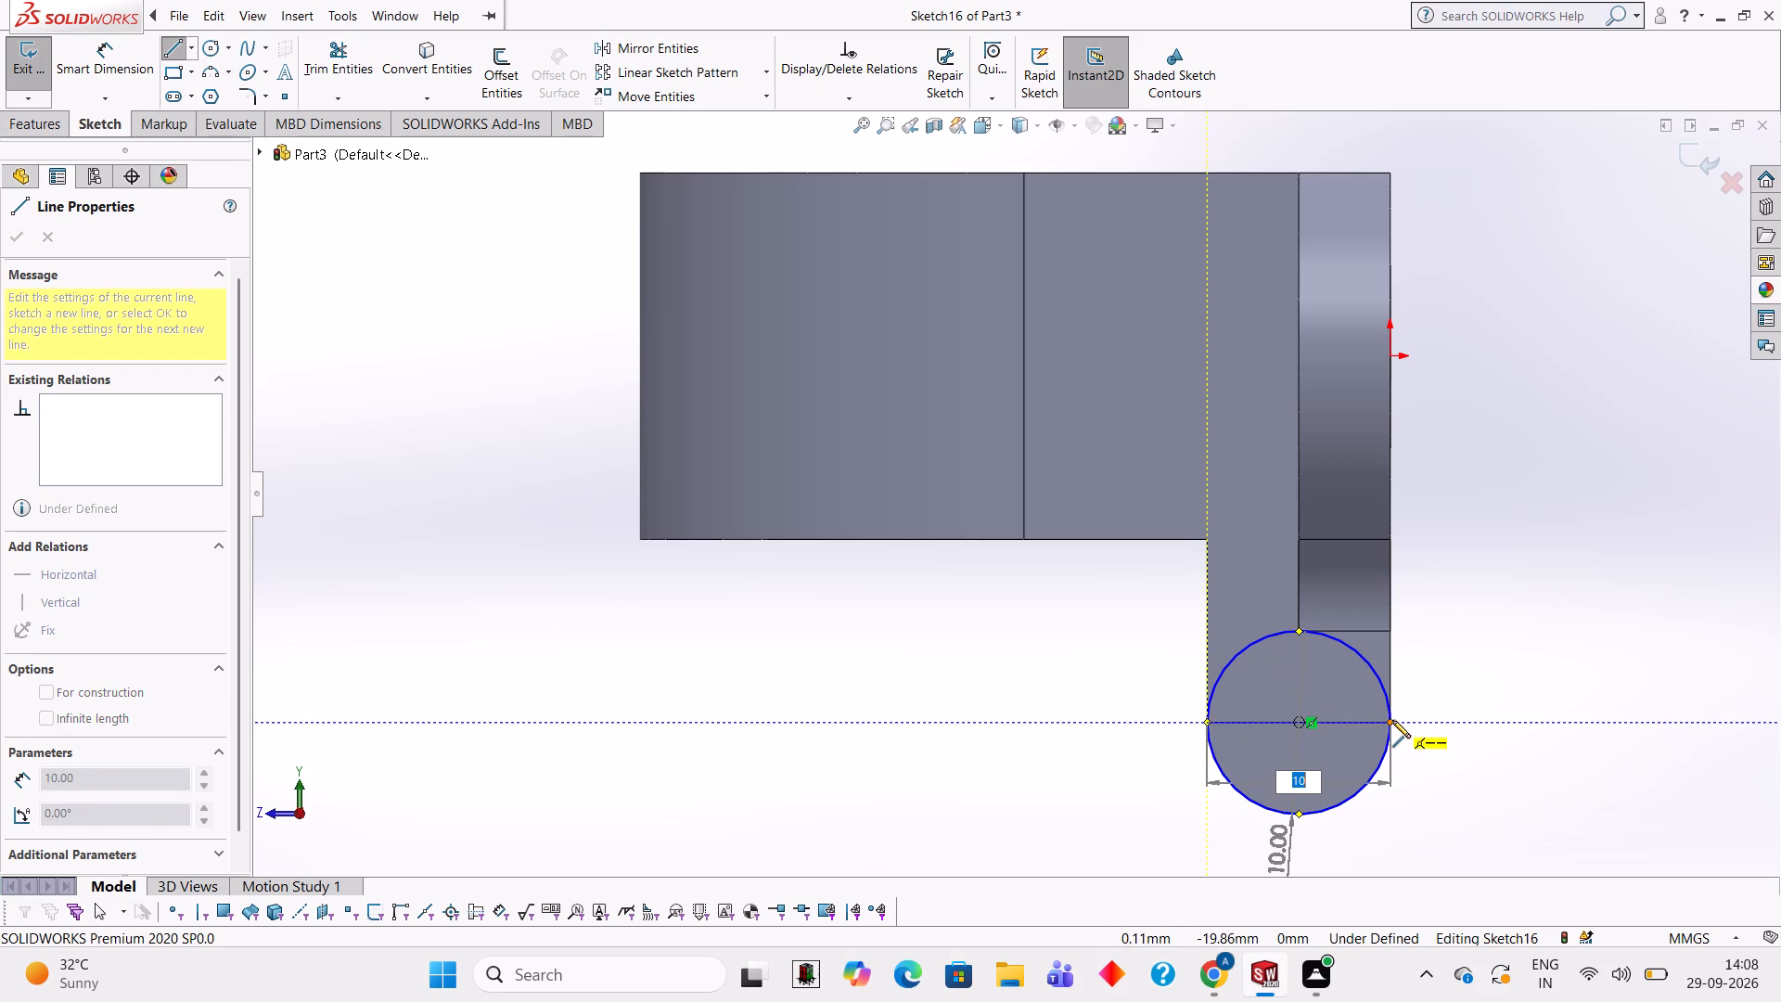
click(1389, 720)
click(358, 61)
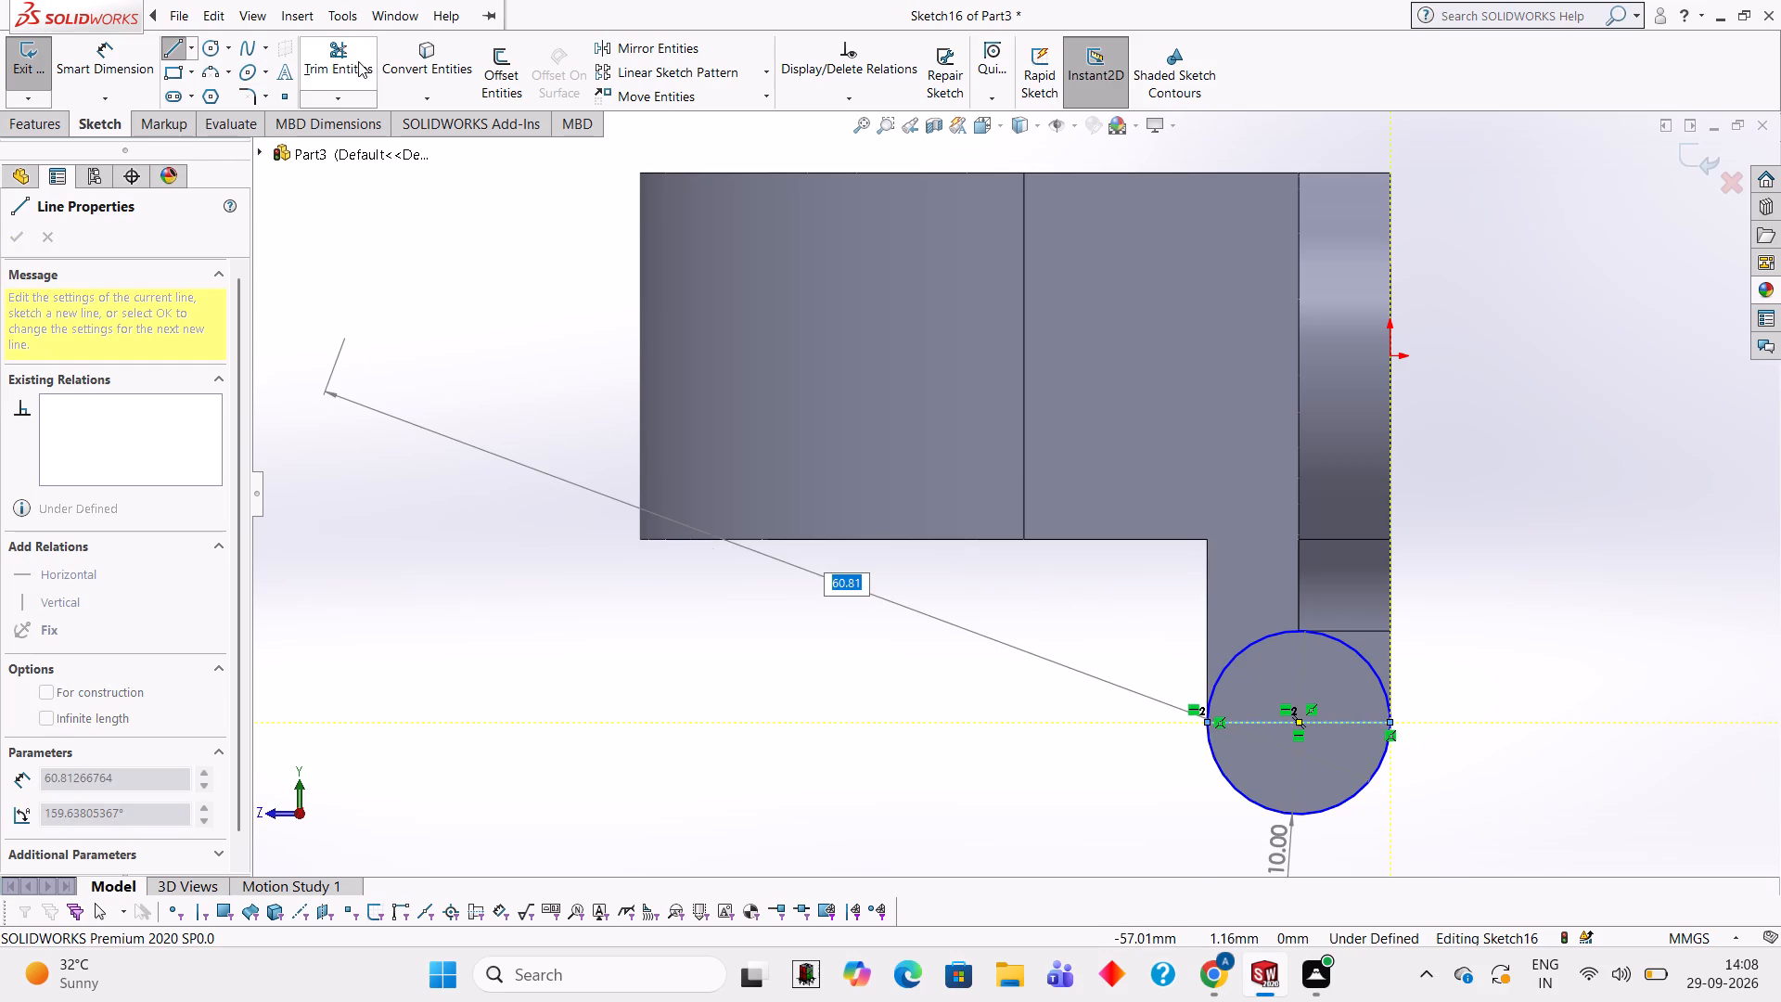
click(1265, 640)
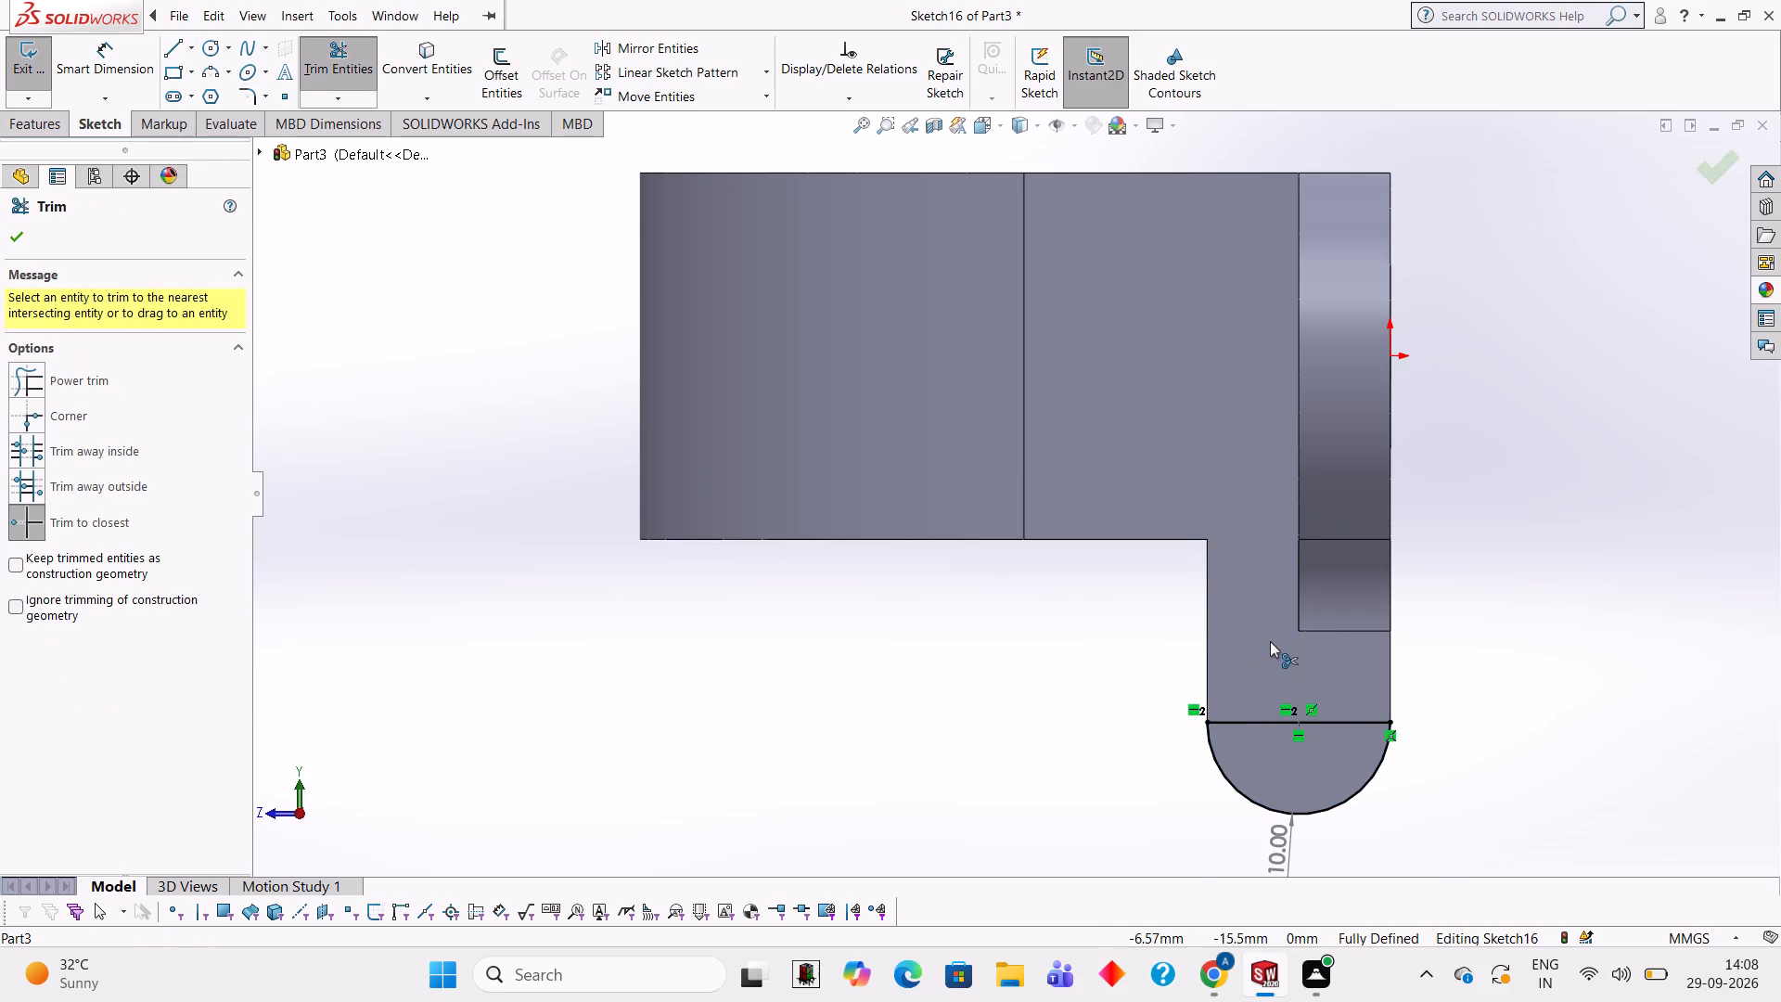
Extrude the semicircle 7 mm blind in the reversed direction, across the second tab's width, with the result merged.
middle_drag(1454, 586, 1516, 622)
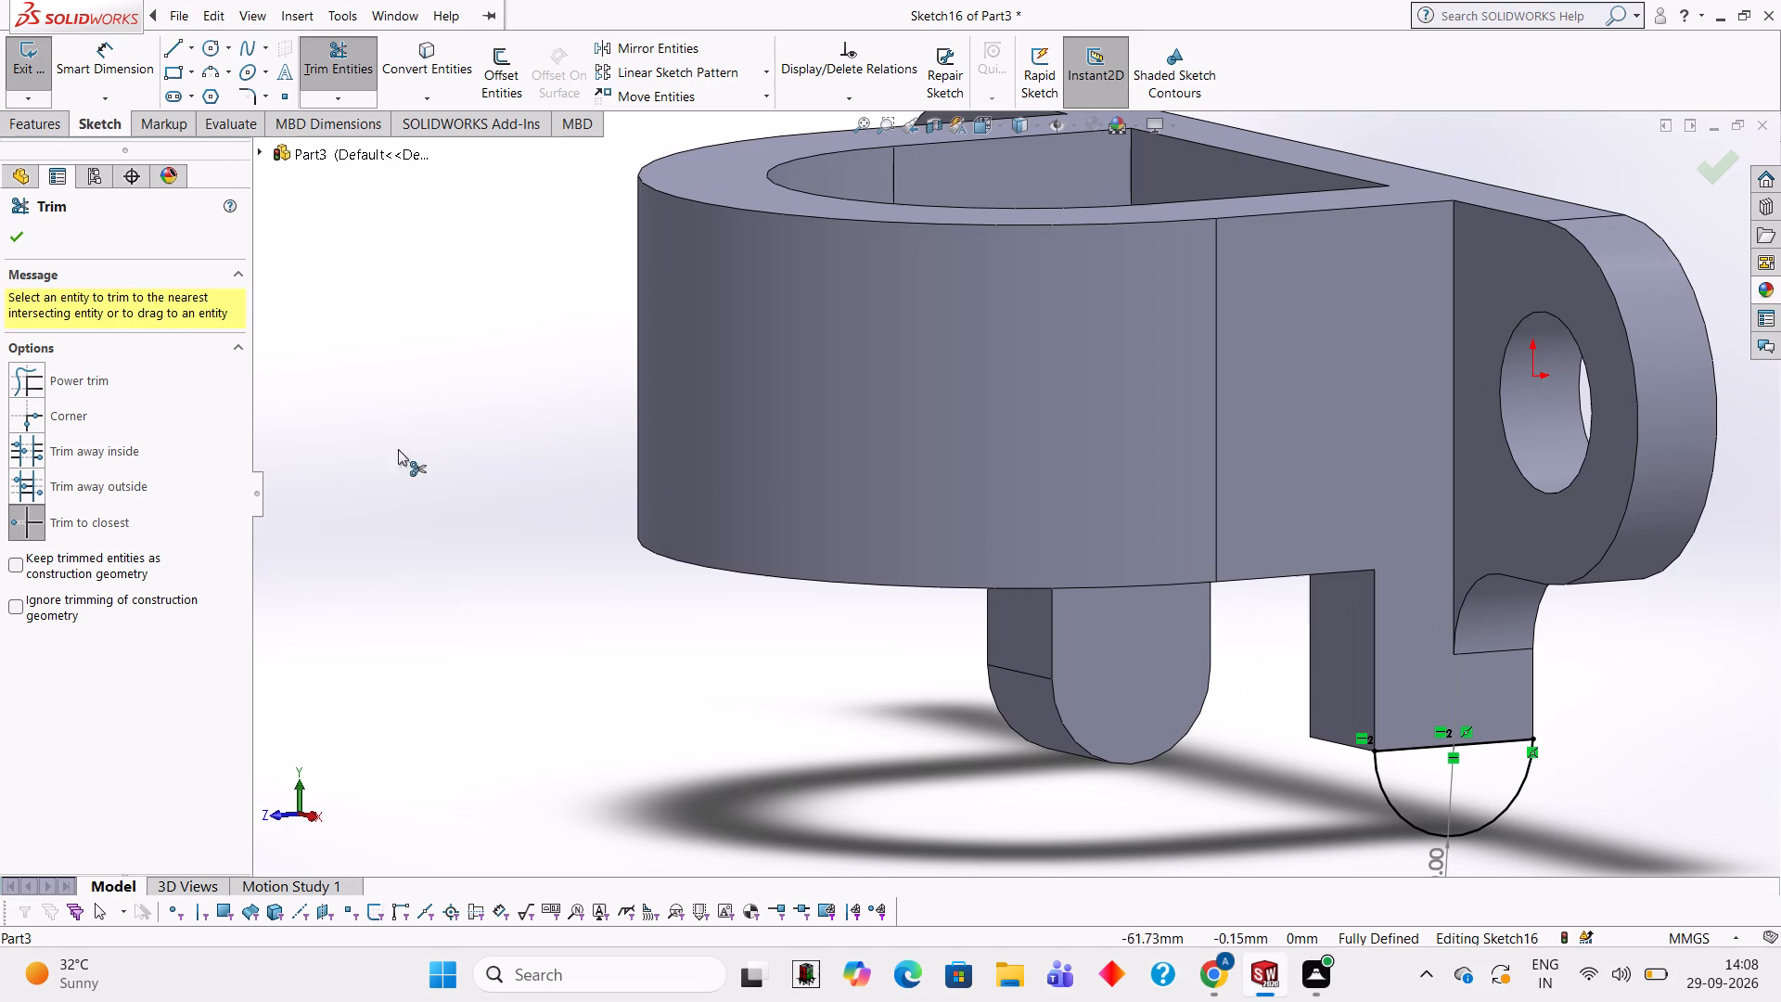
click(56, 121)
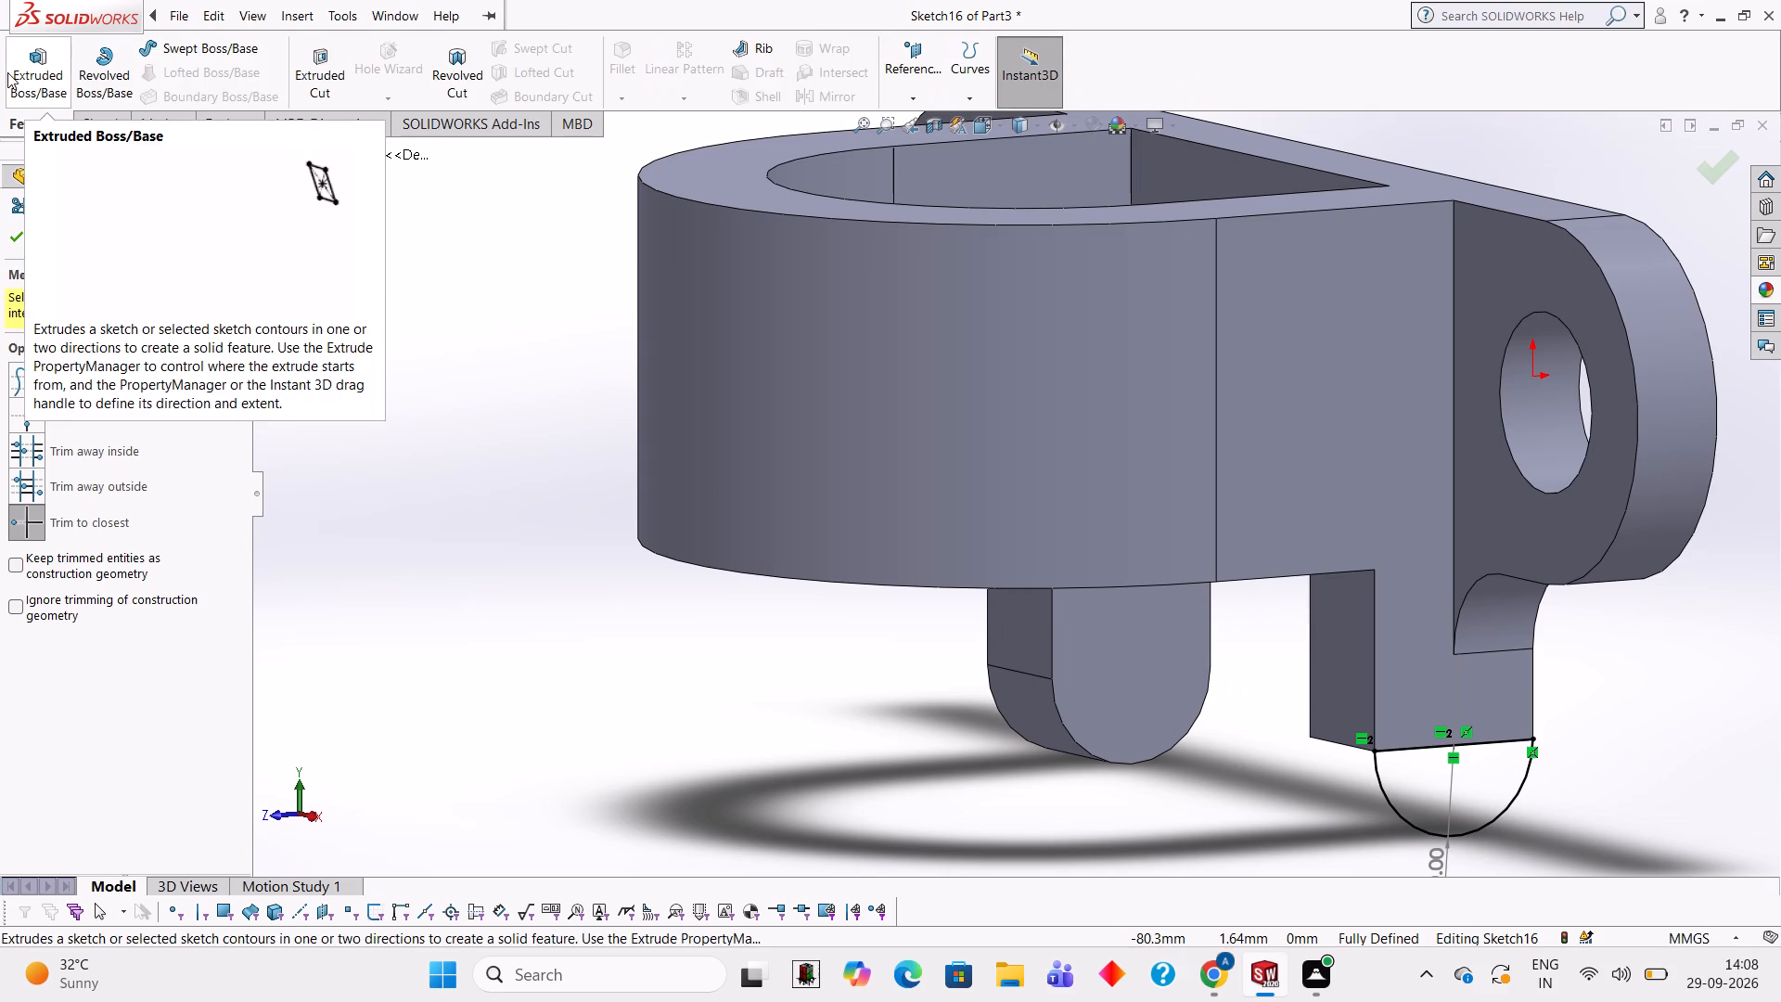
click(7, 72)
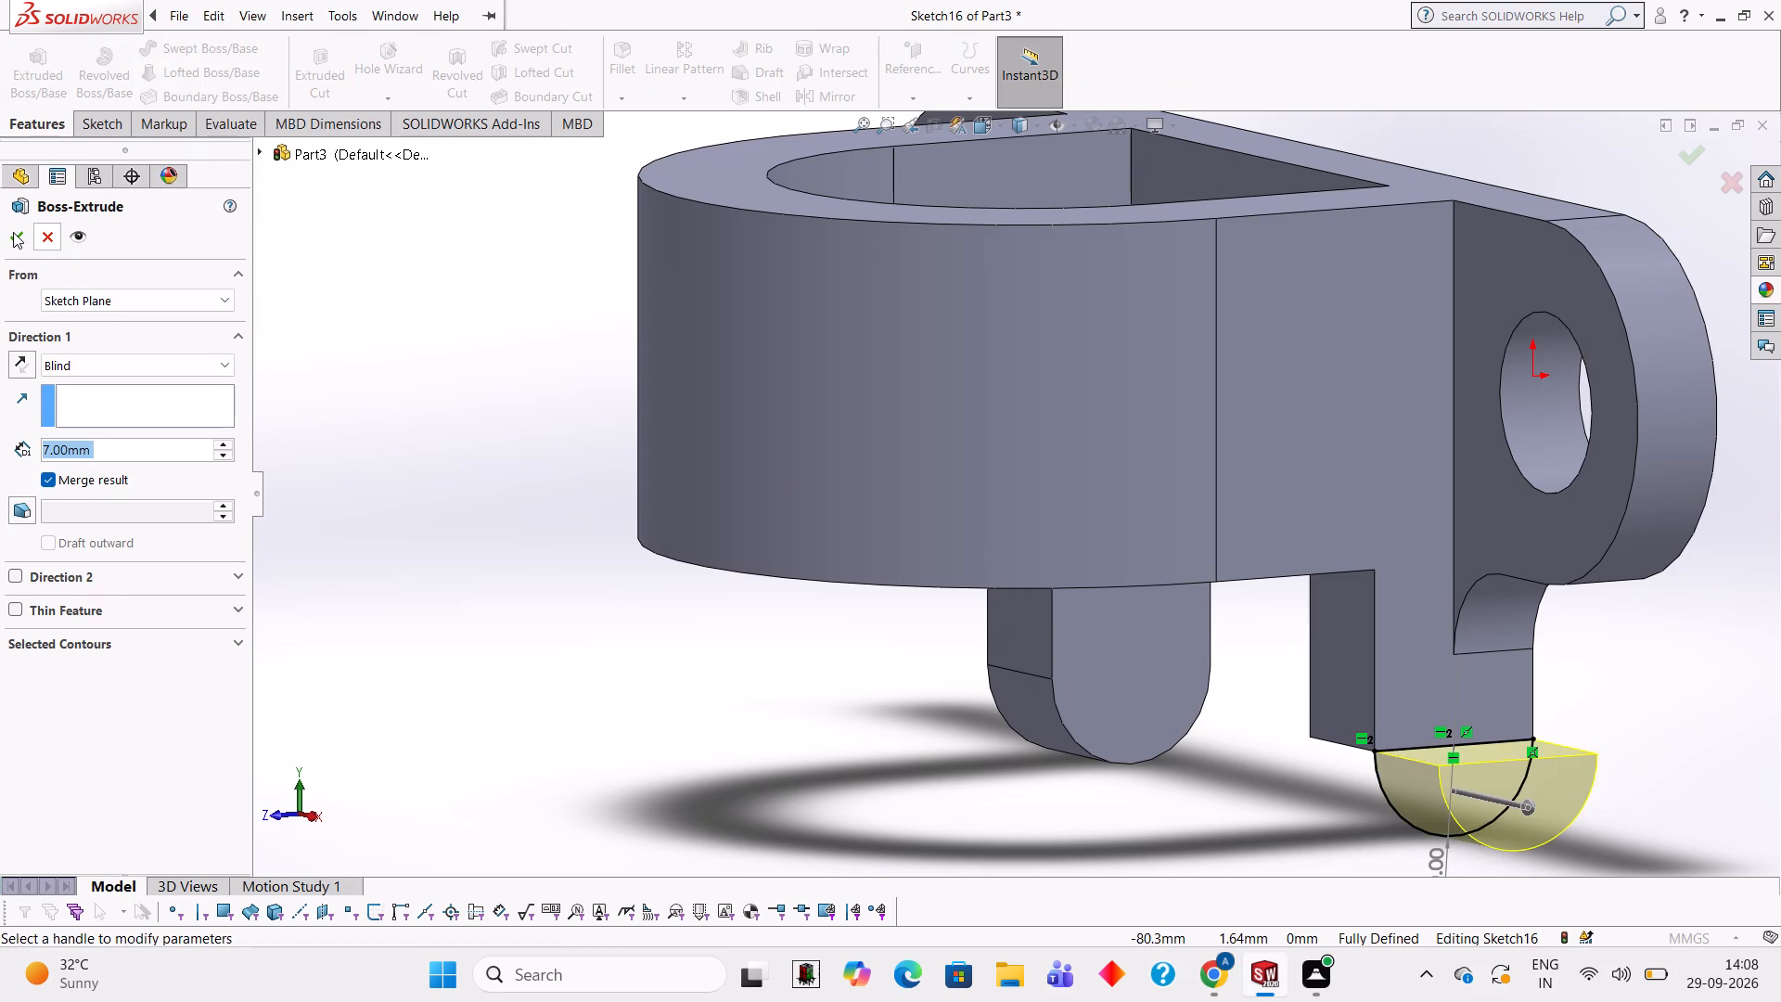
click(20, 358)
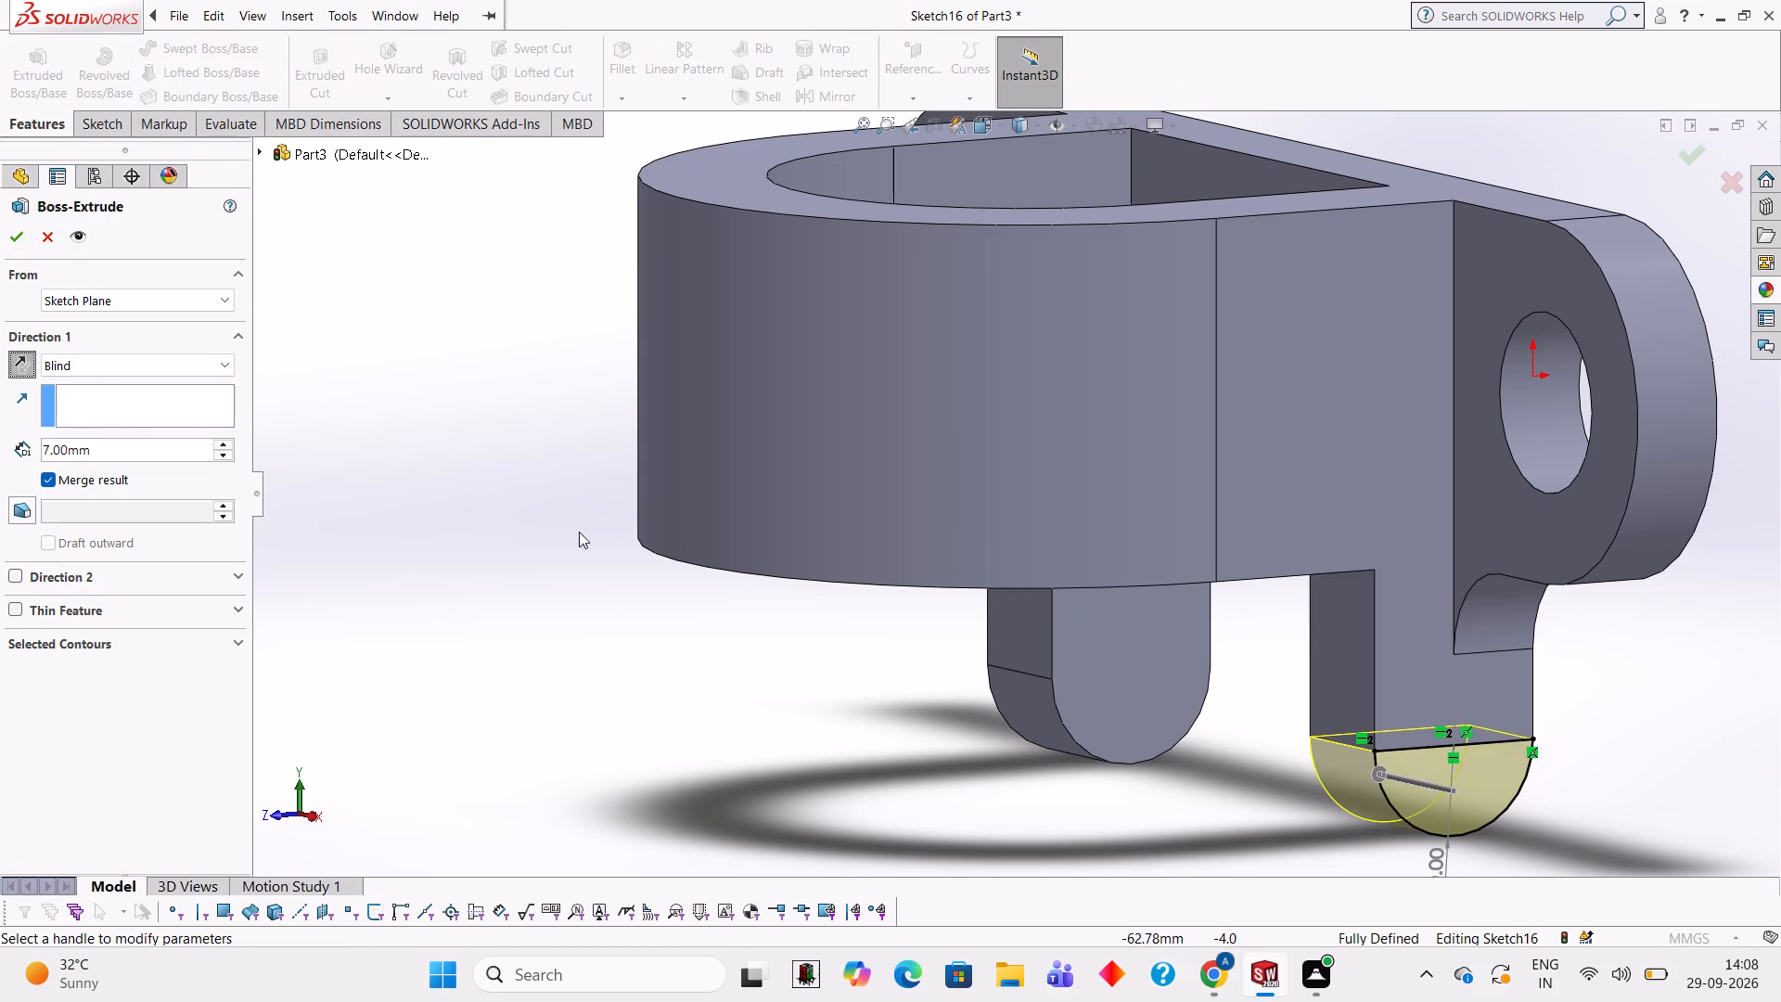
middle_drag(925, 680, 952, 605)
scroll(980, 609, up, 1)
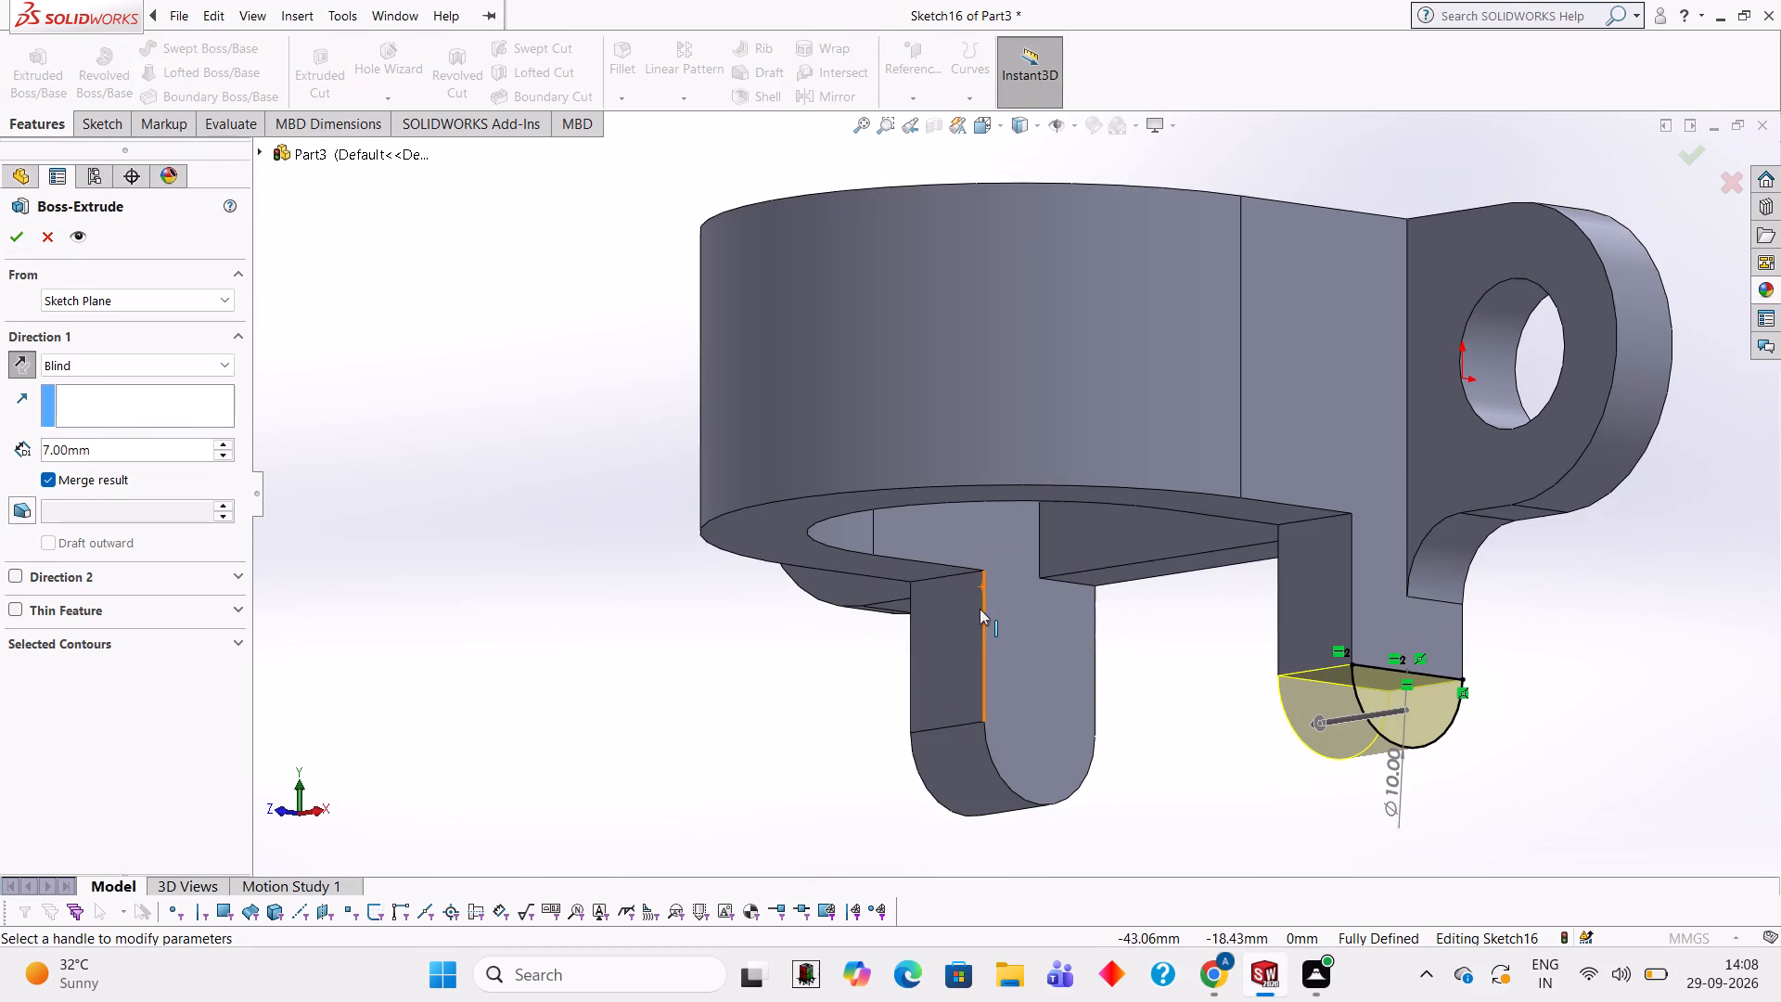
middle_drag(1066, 658, 1116, 686)
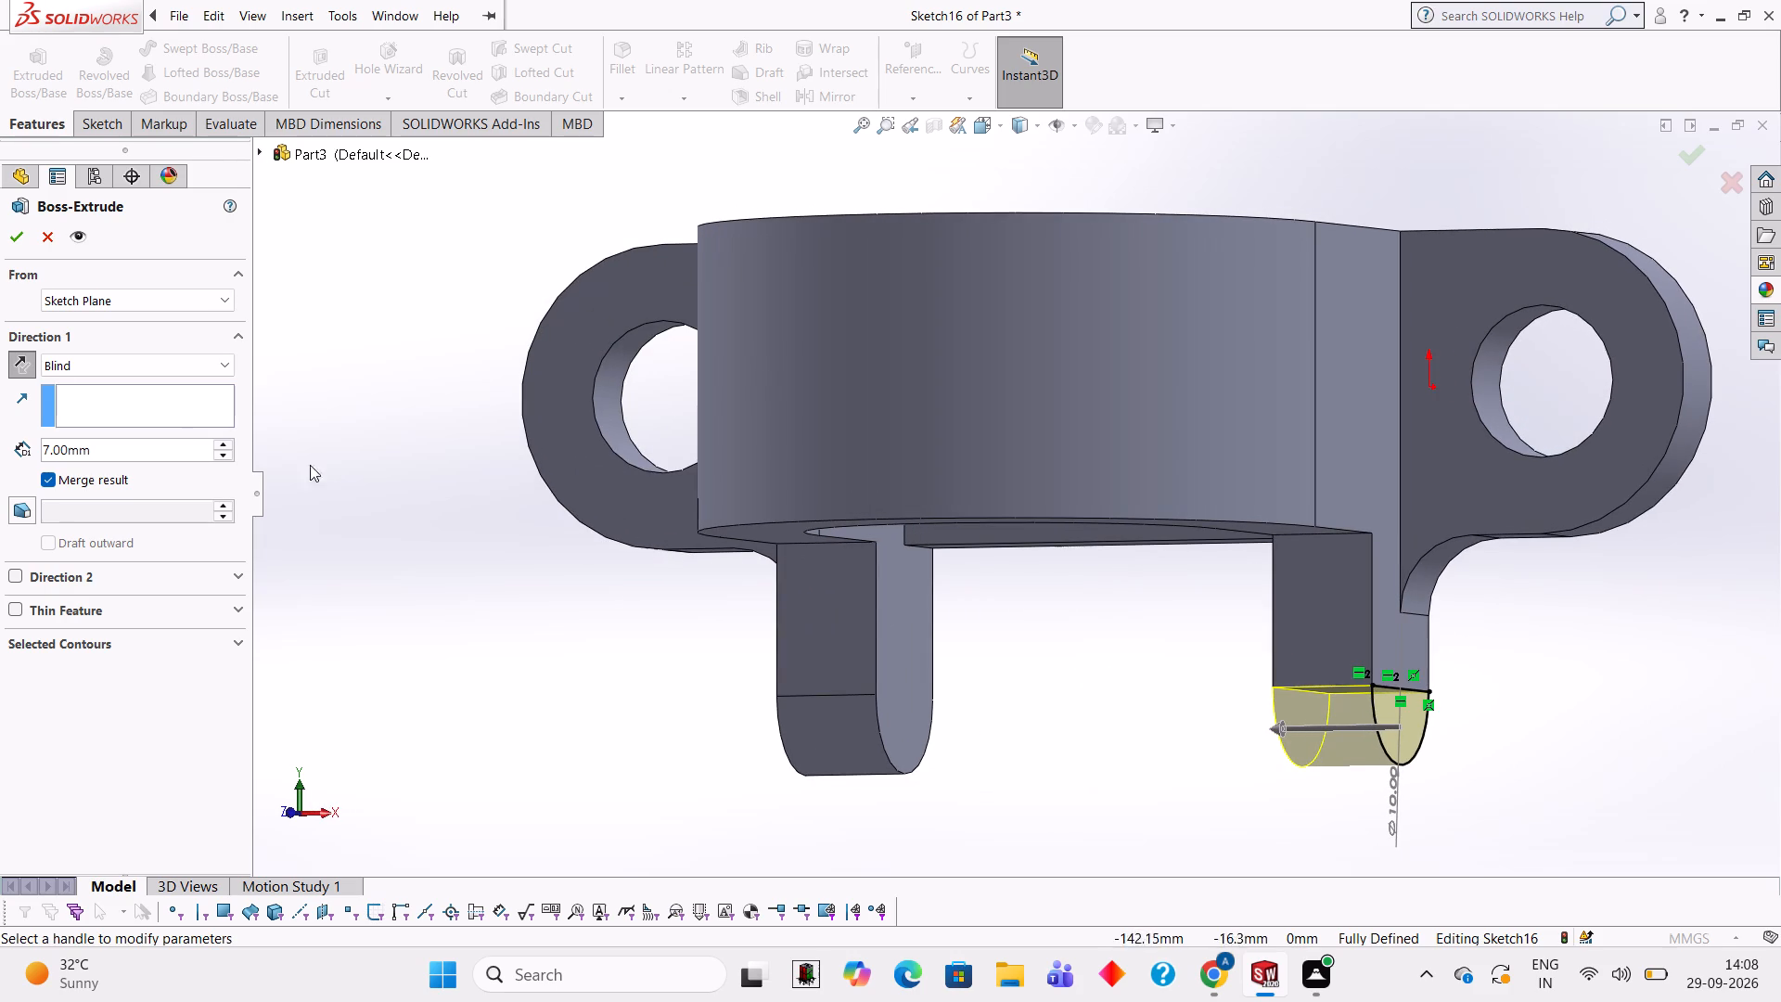
click(15, 241)
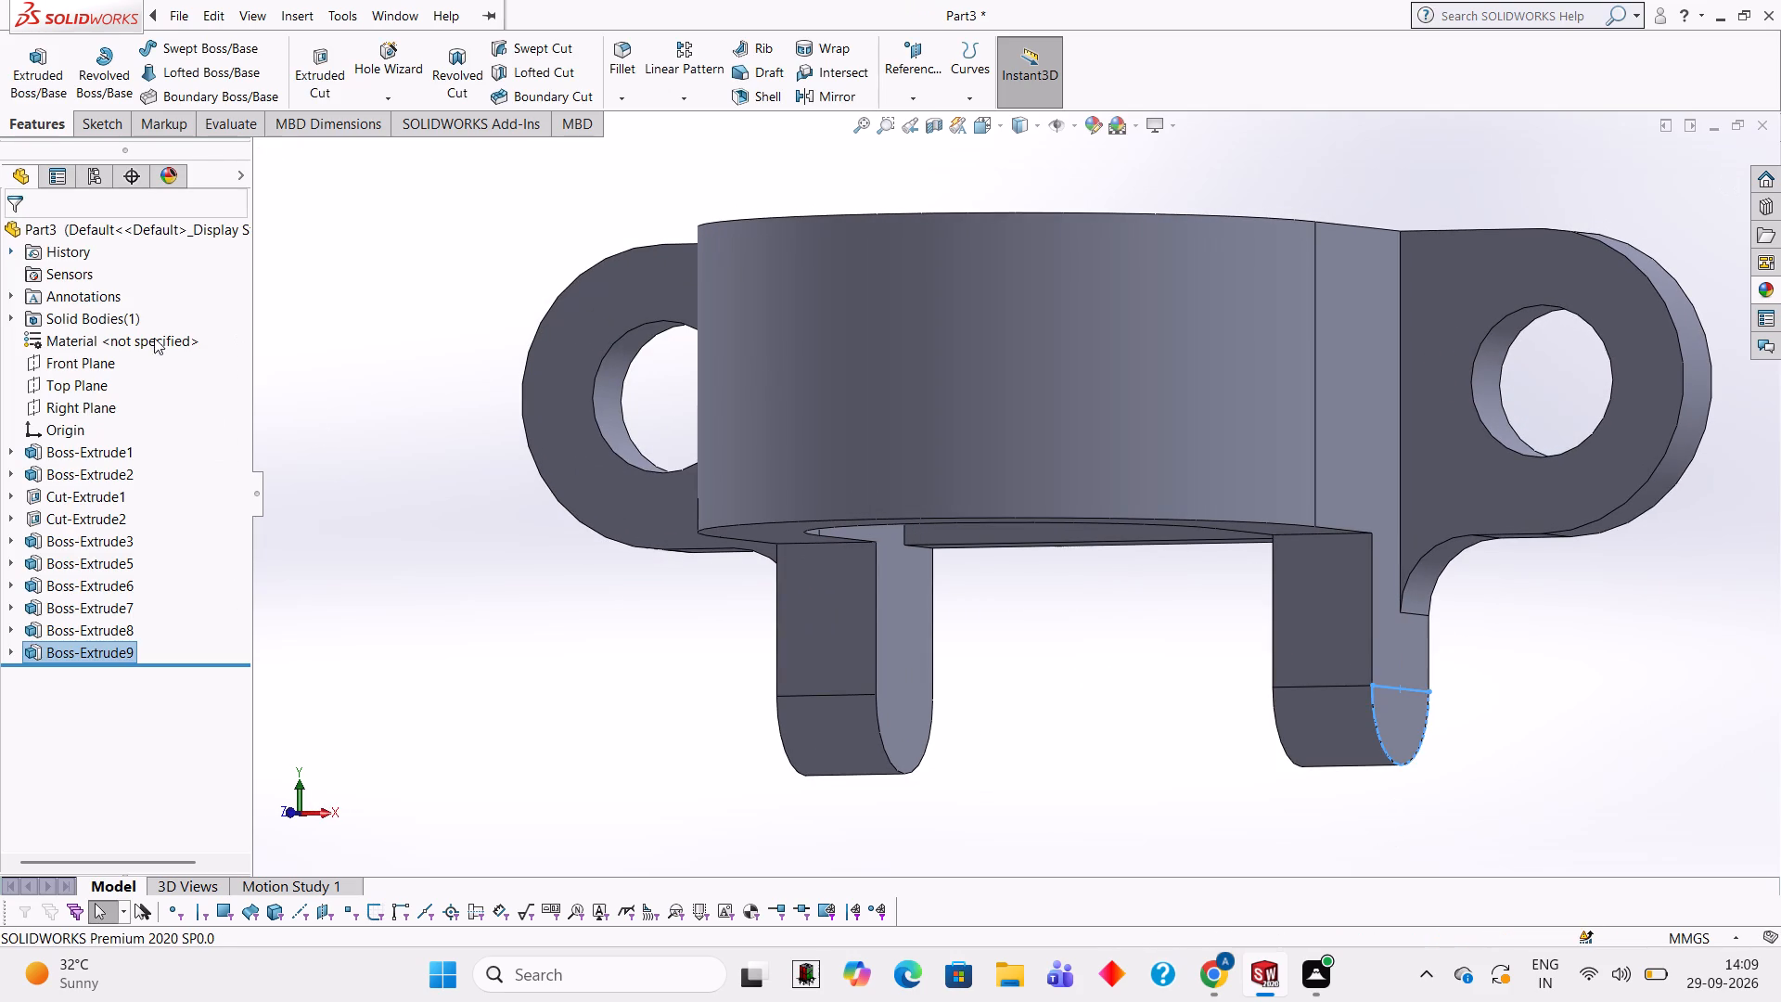
click(357, 466)
On the second tab's outer side face, sketch a 6 mm diameter circle concentric with the tab's rounded end.
scroll(1024, 655, up, 2)
middle_drag(1056, 671, 1099, 697)
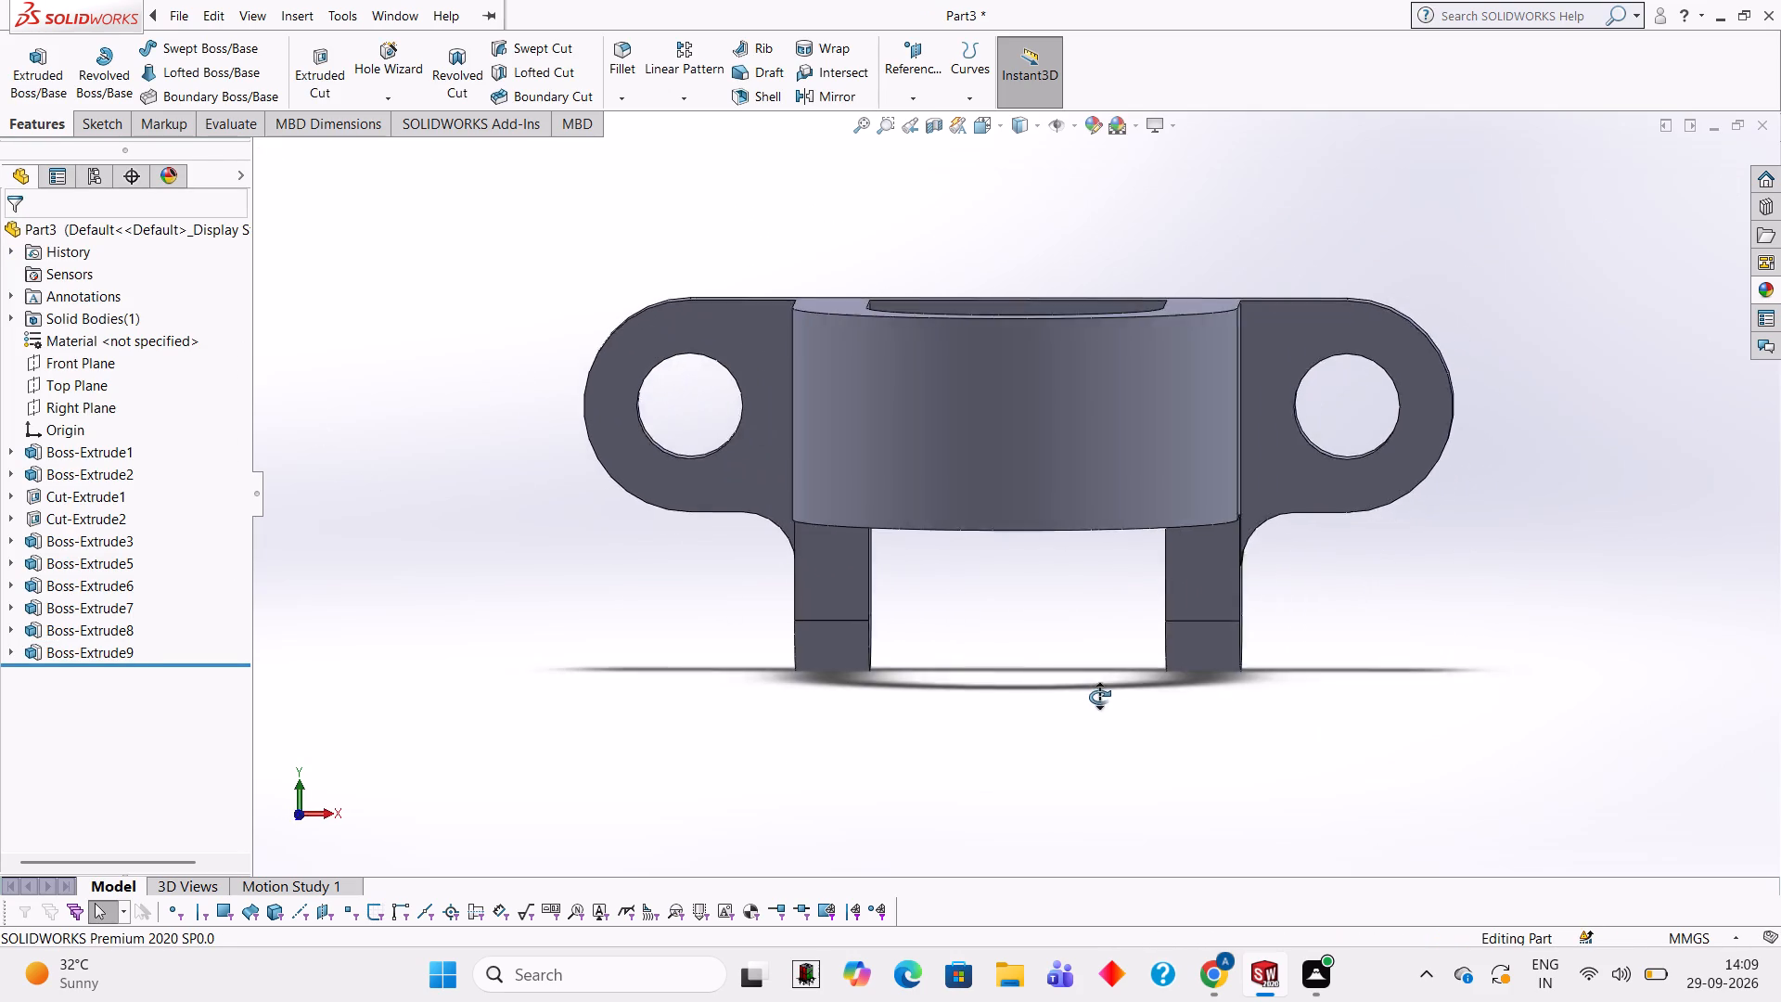
middle_drag(1099, 697, 1066, 677)
middle_drag(1129, 694, 1117, 597)
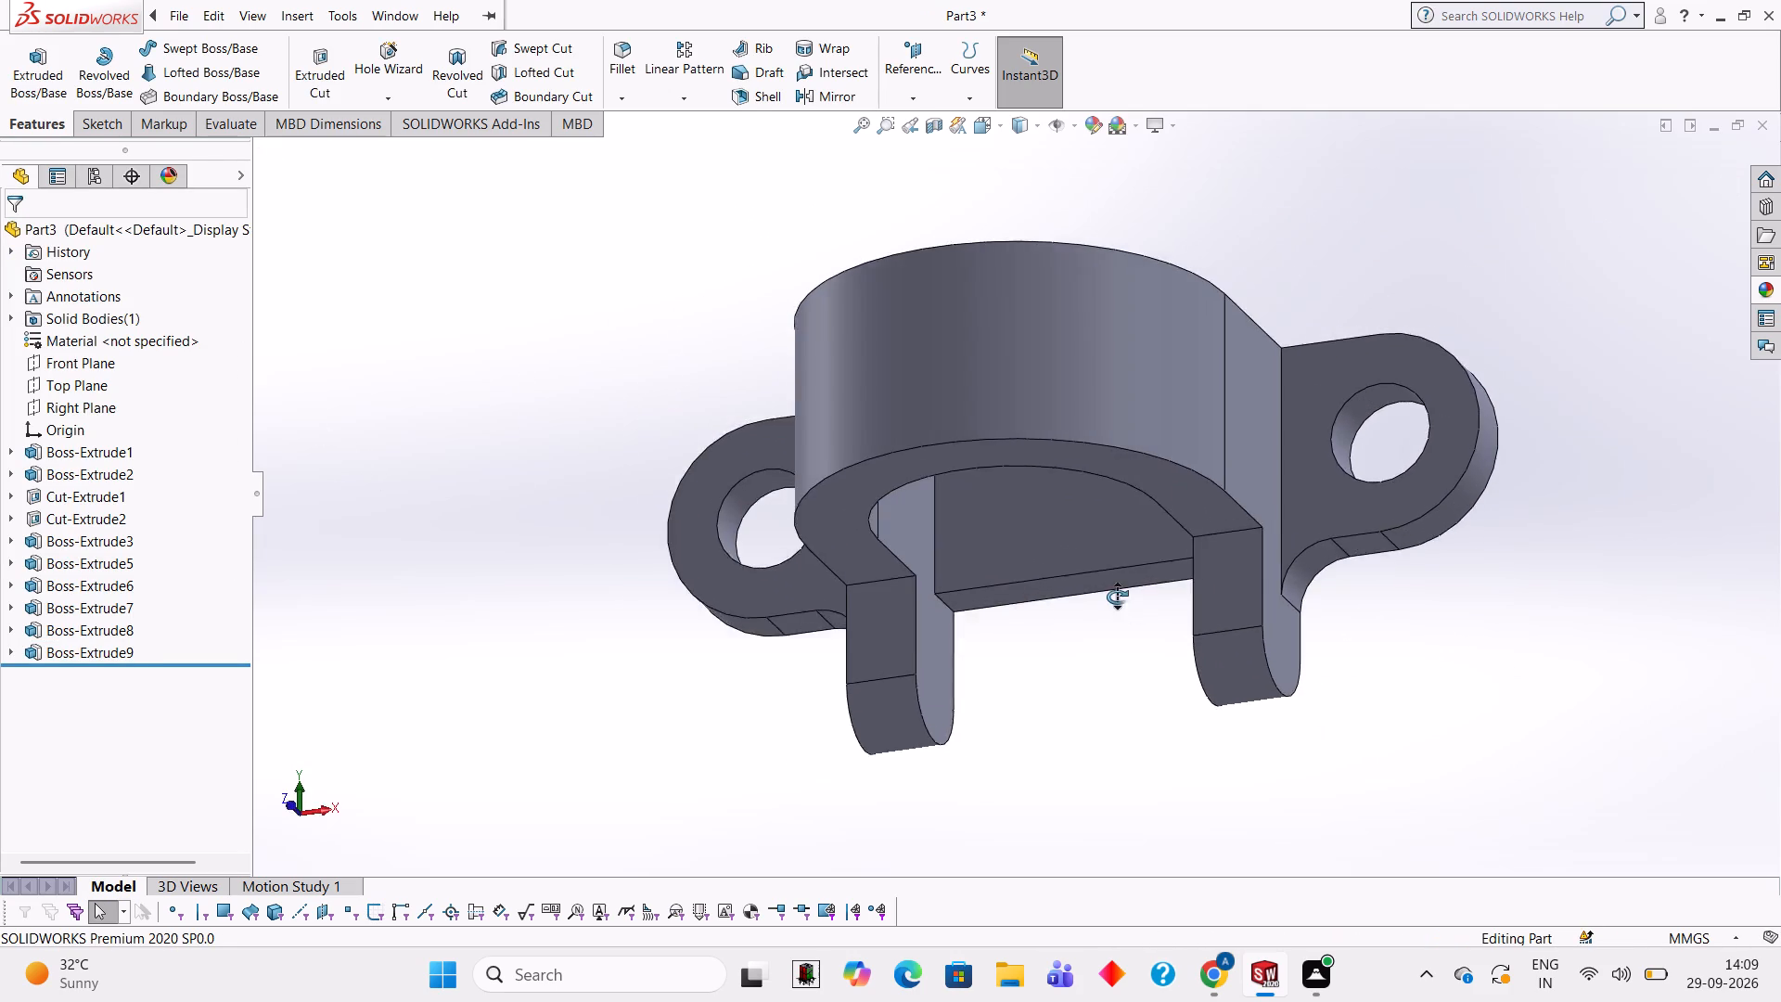
middle_drag(1117, 597, 1097, 558)
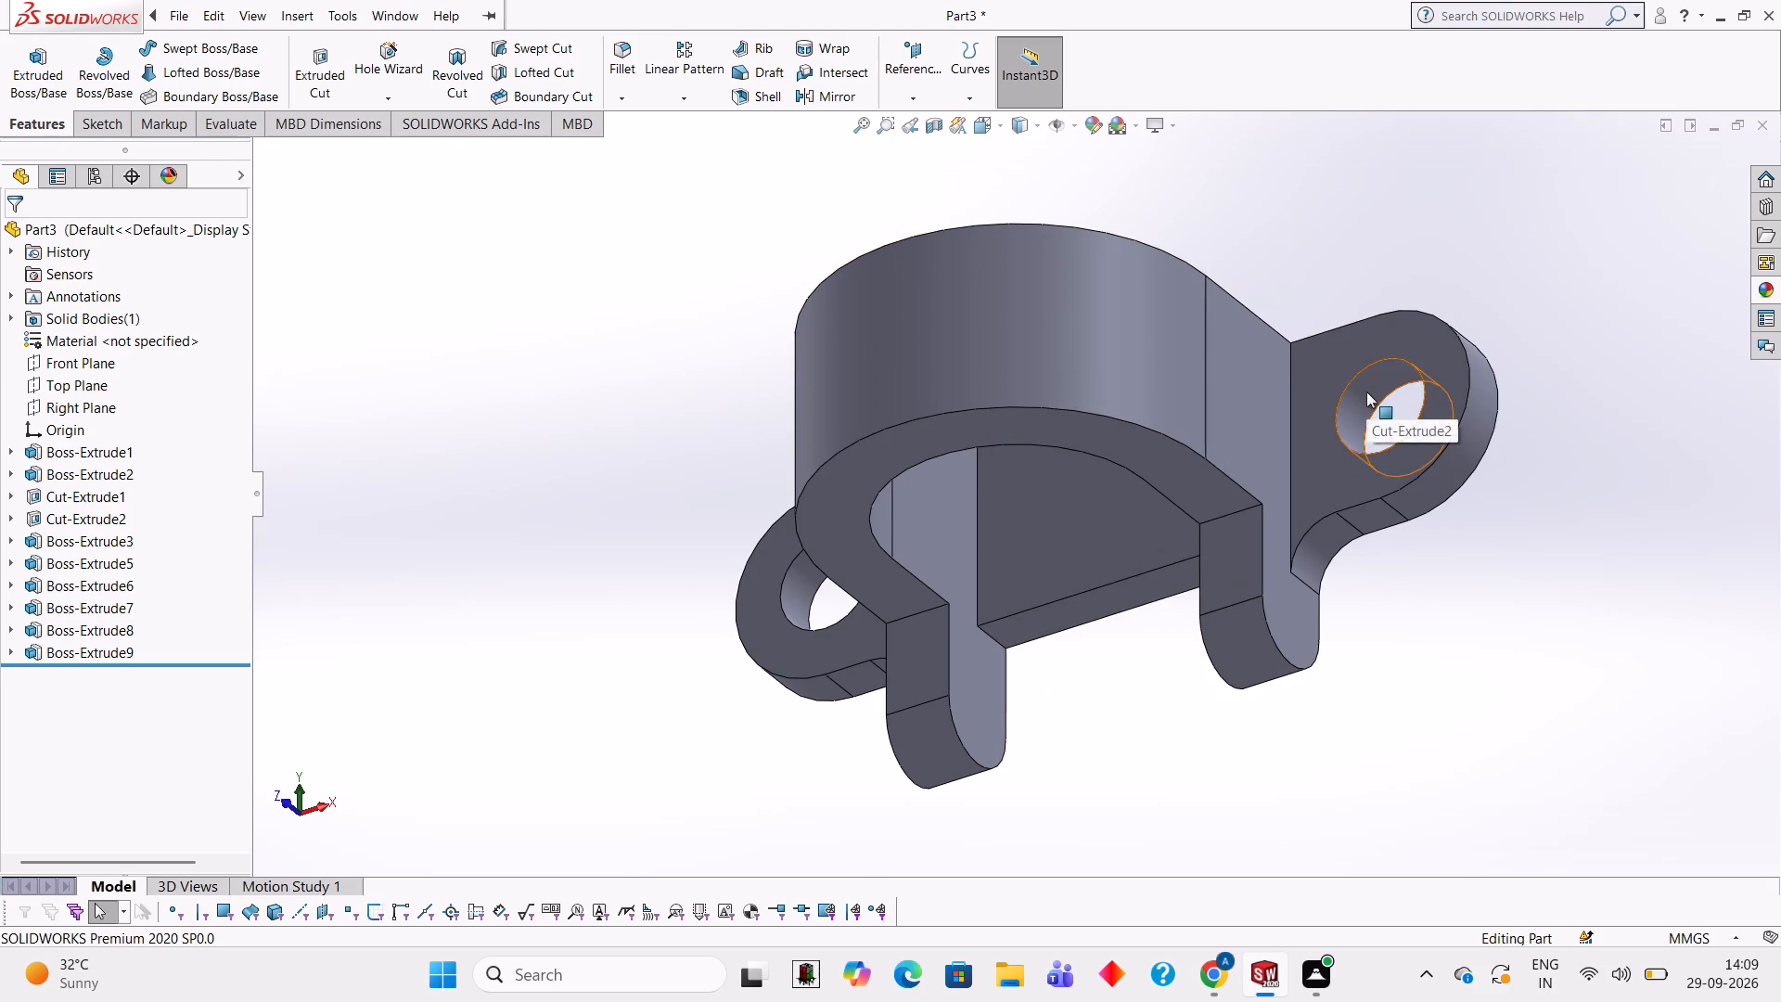
middle_drag(1407, 621, 1321, 721)
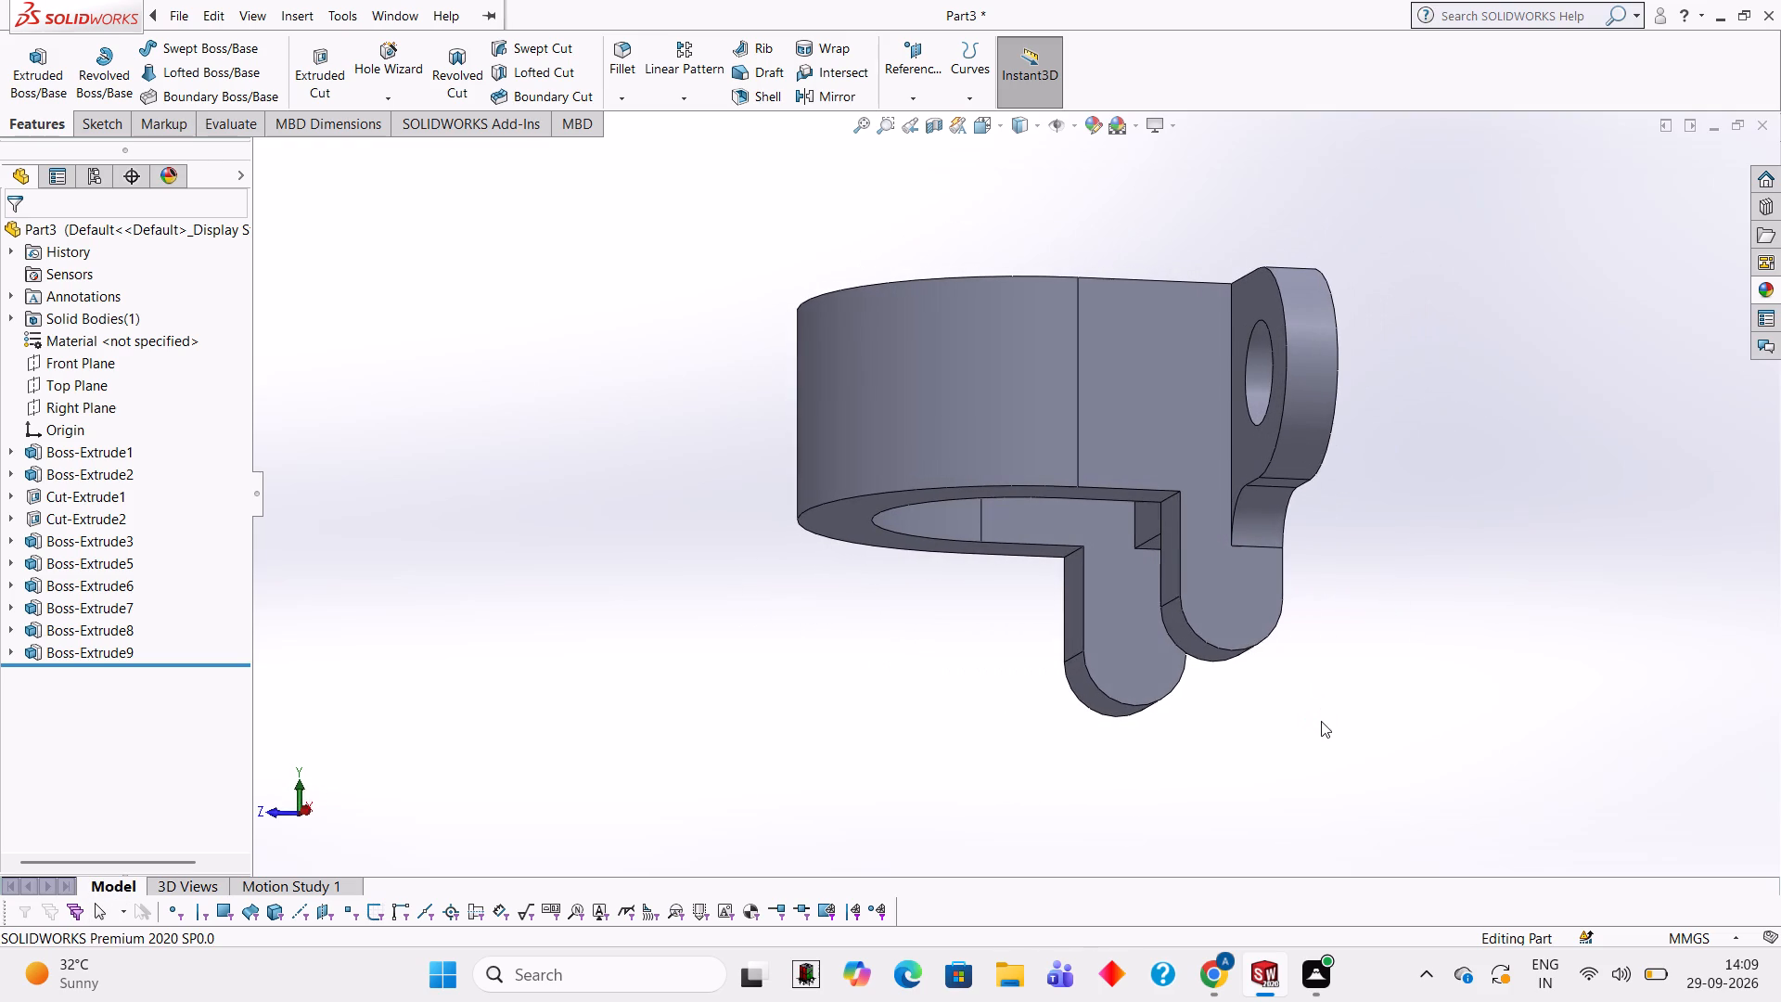
click(1219, 611)
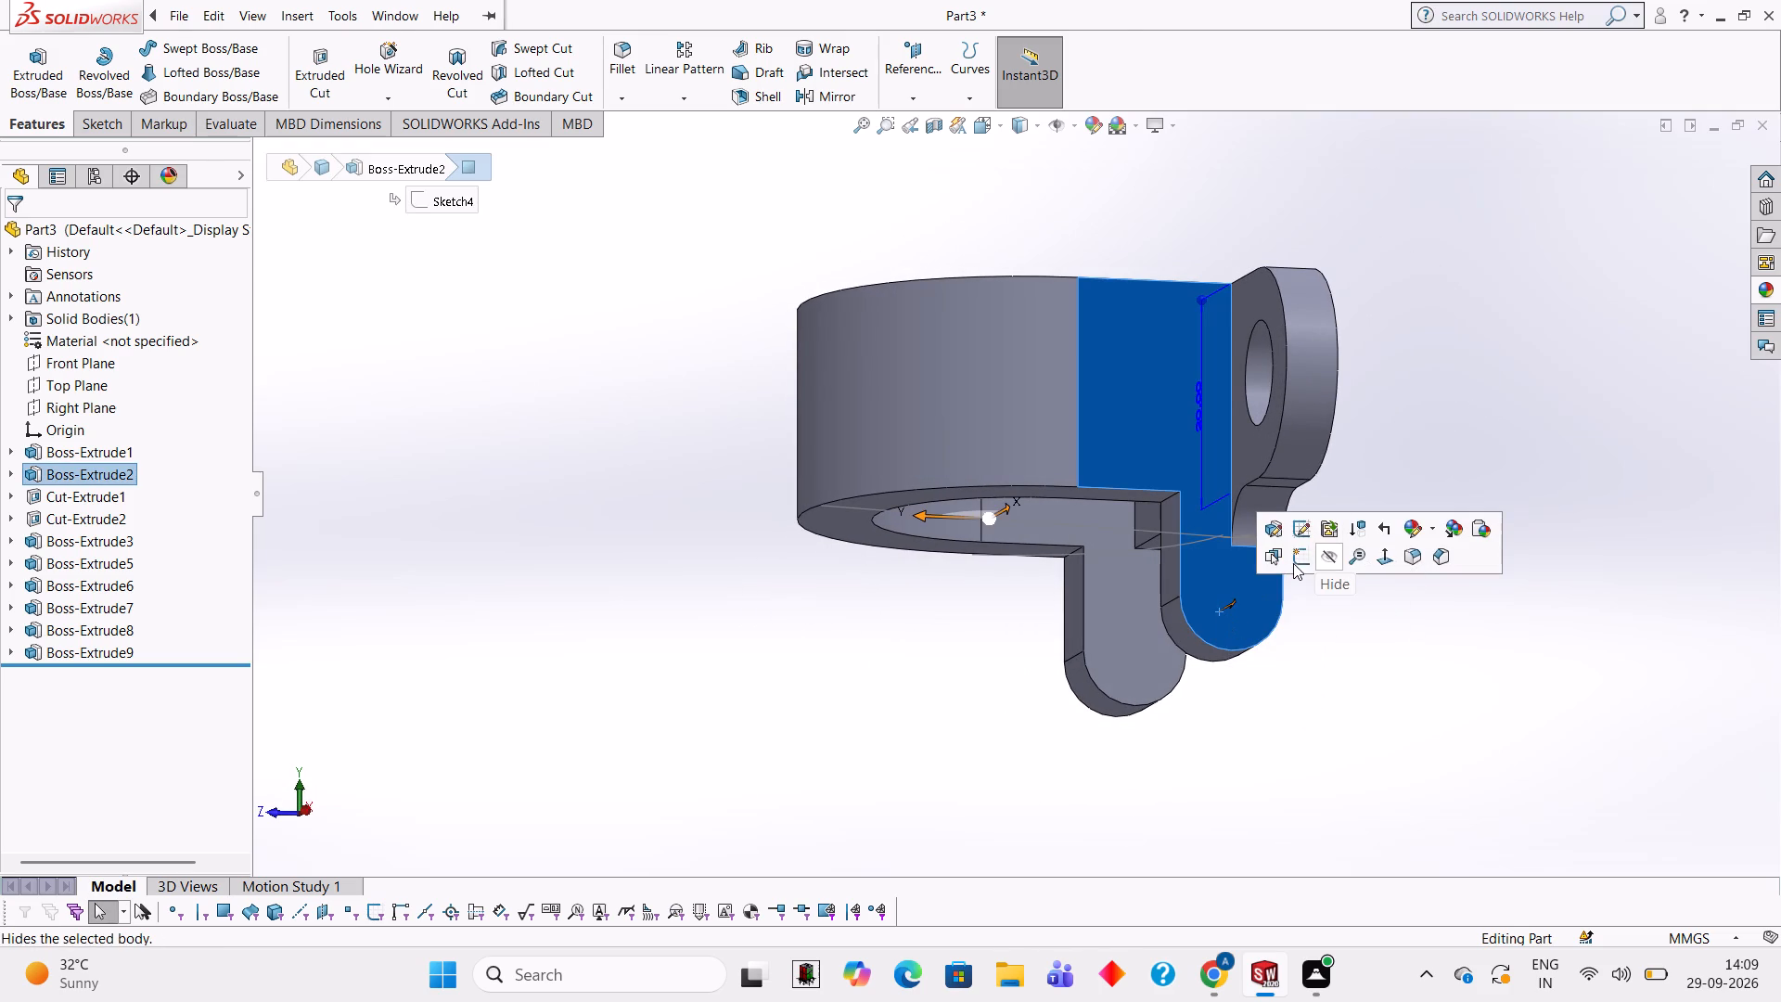
click(1300, 567)
key(ctrl+8)
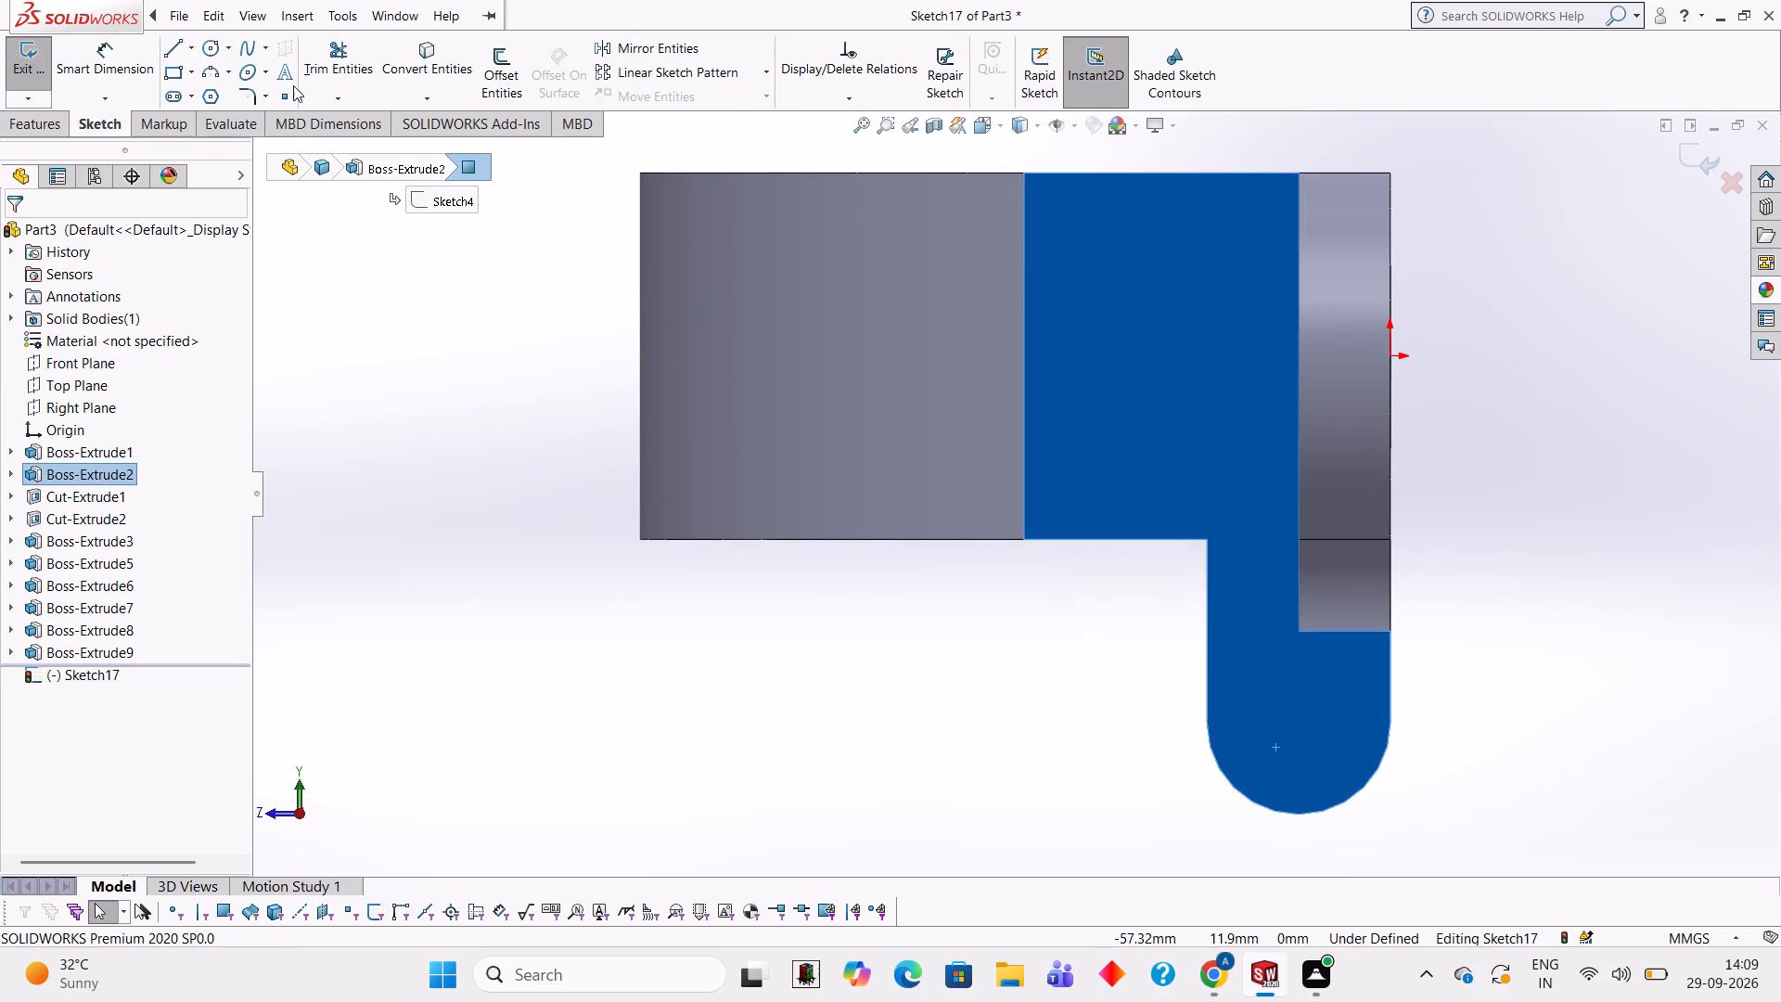
click(211, 46)
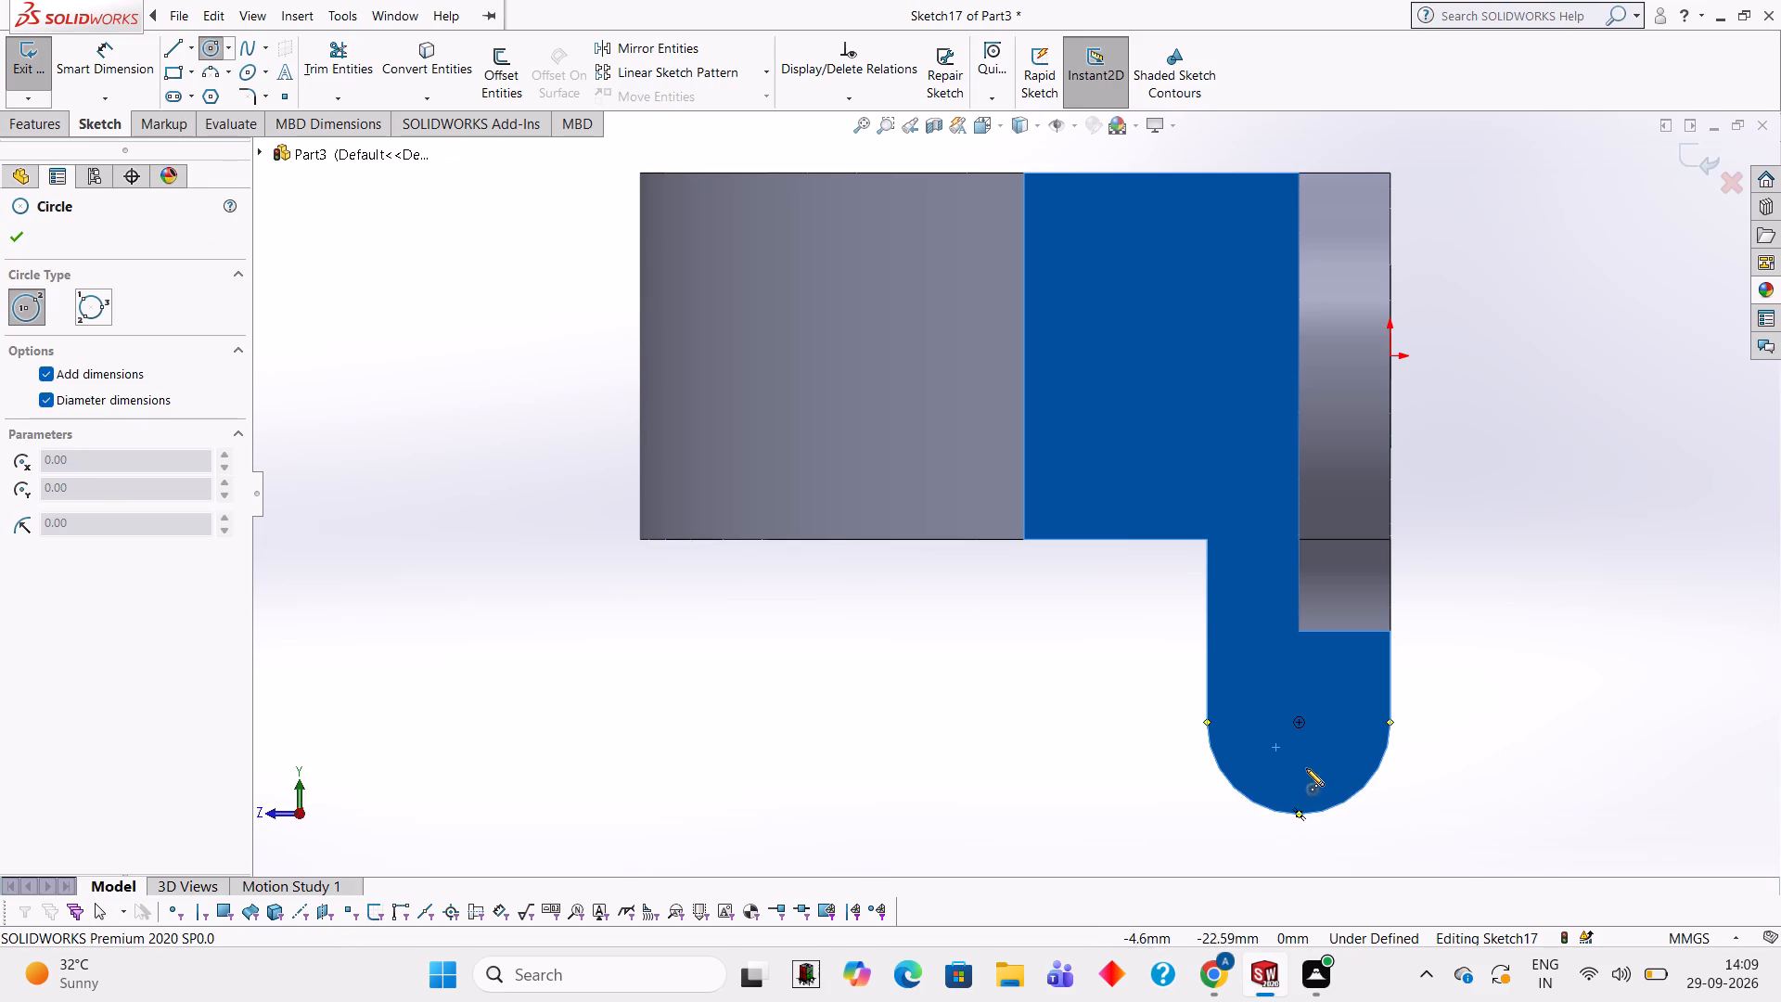
click(1300, 725)
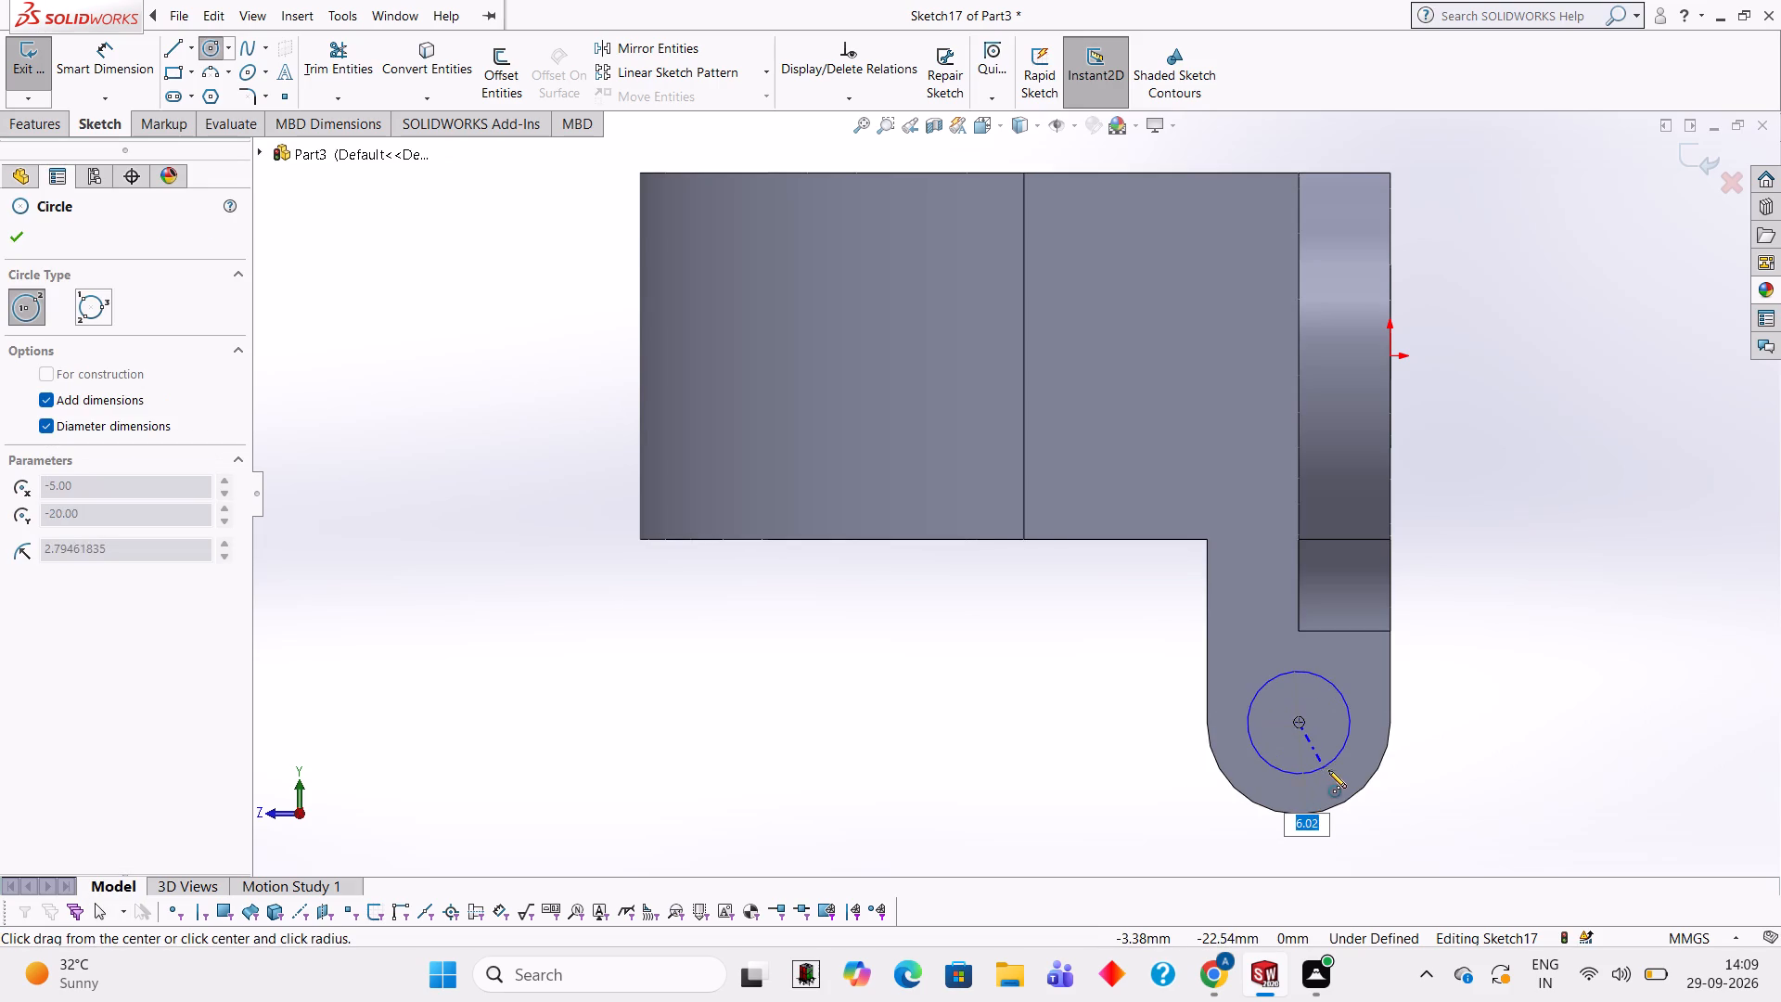
key(6)
key(Return)
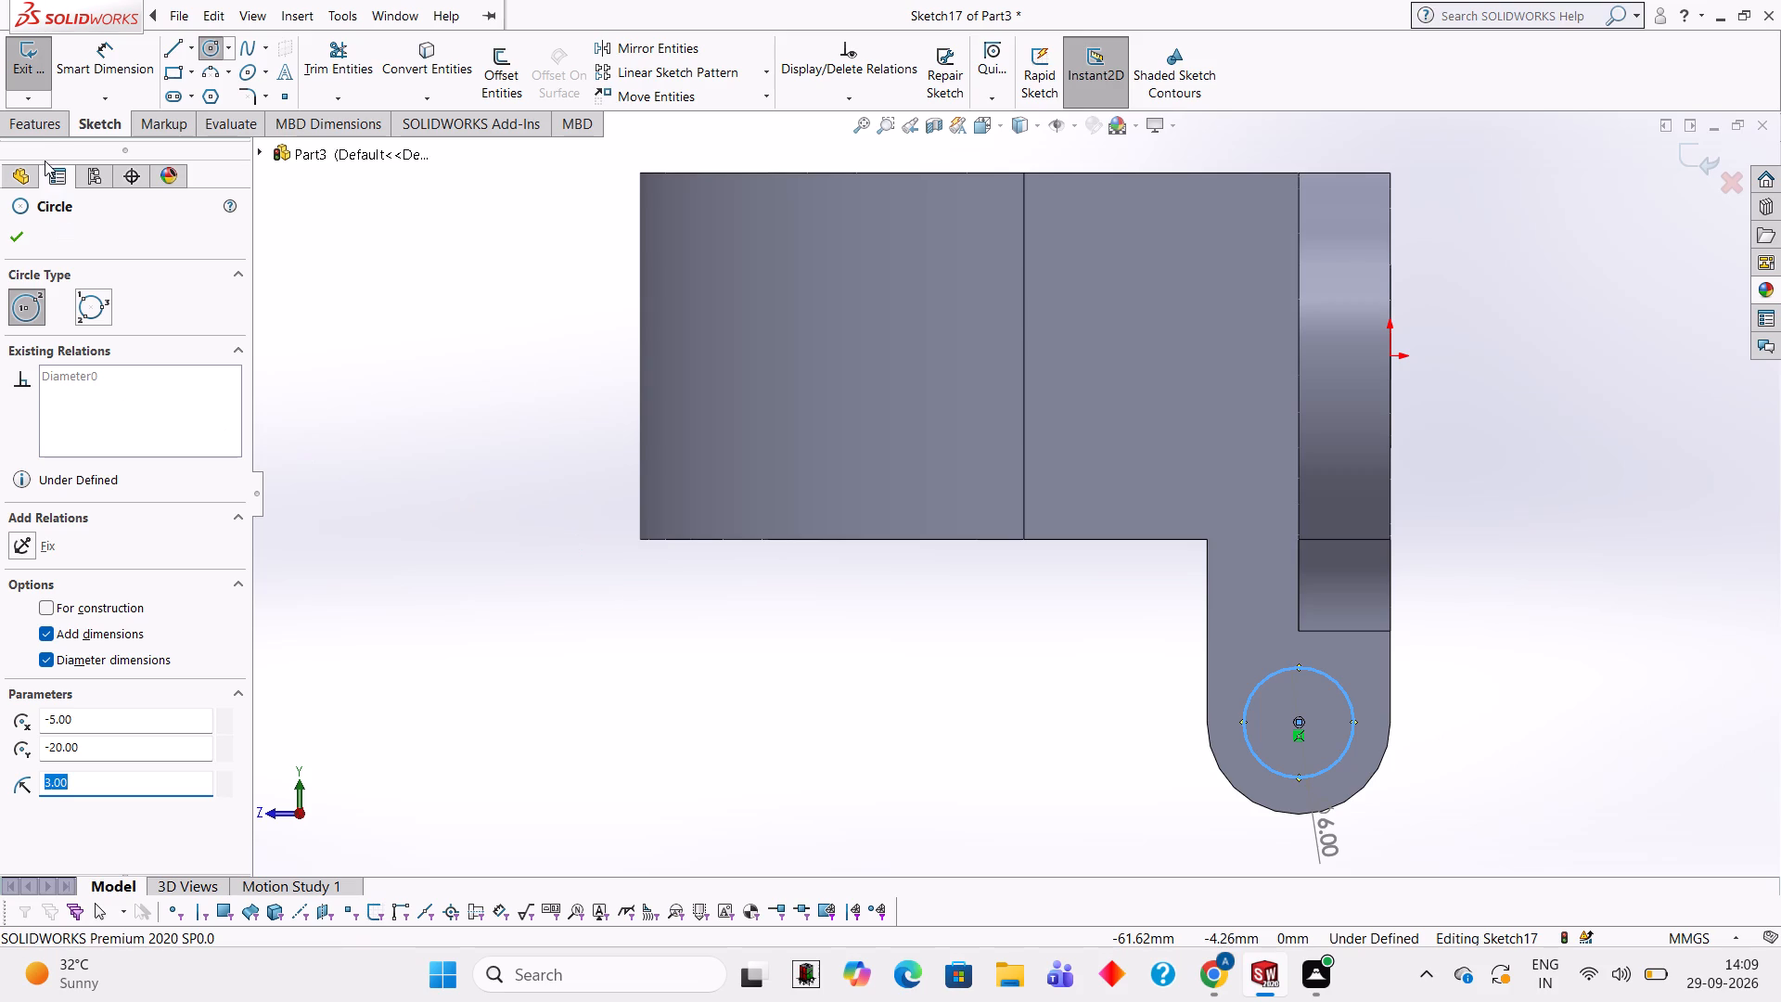
Cut-extrude the 6 mm circle 70 mm blind so the hole passes through both side tabs.
click(38, 125)
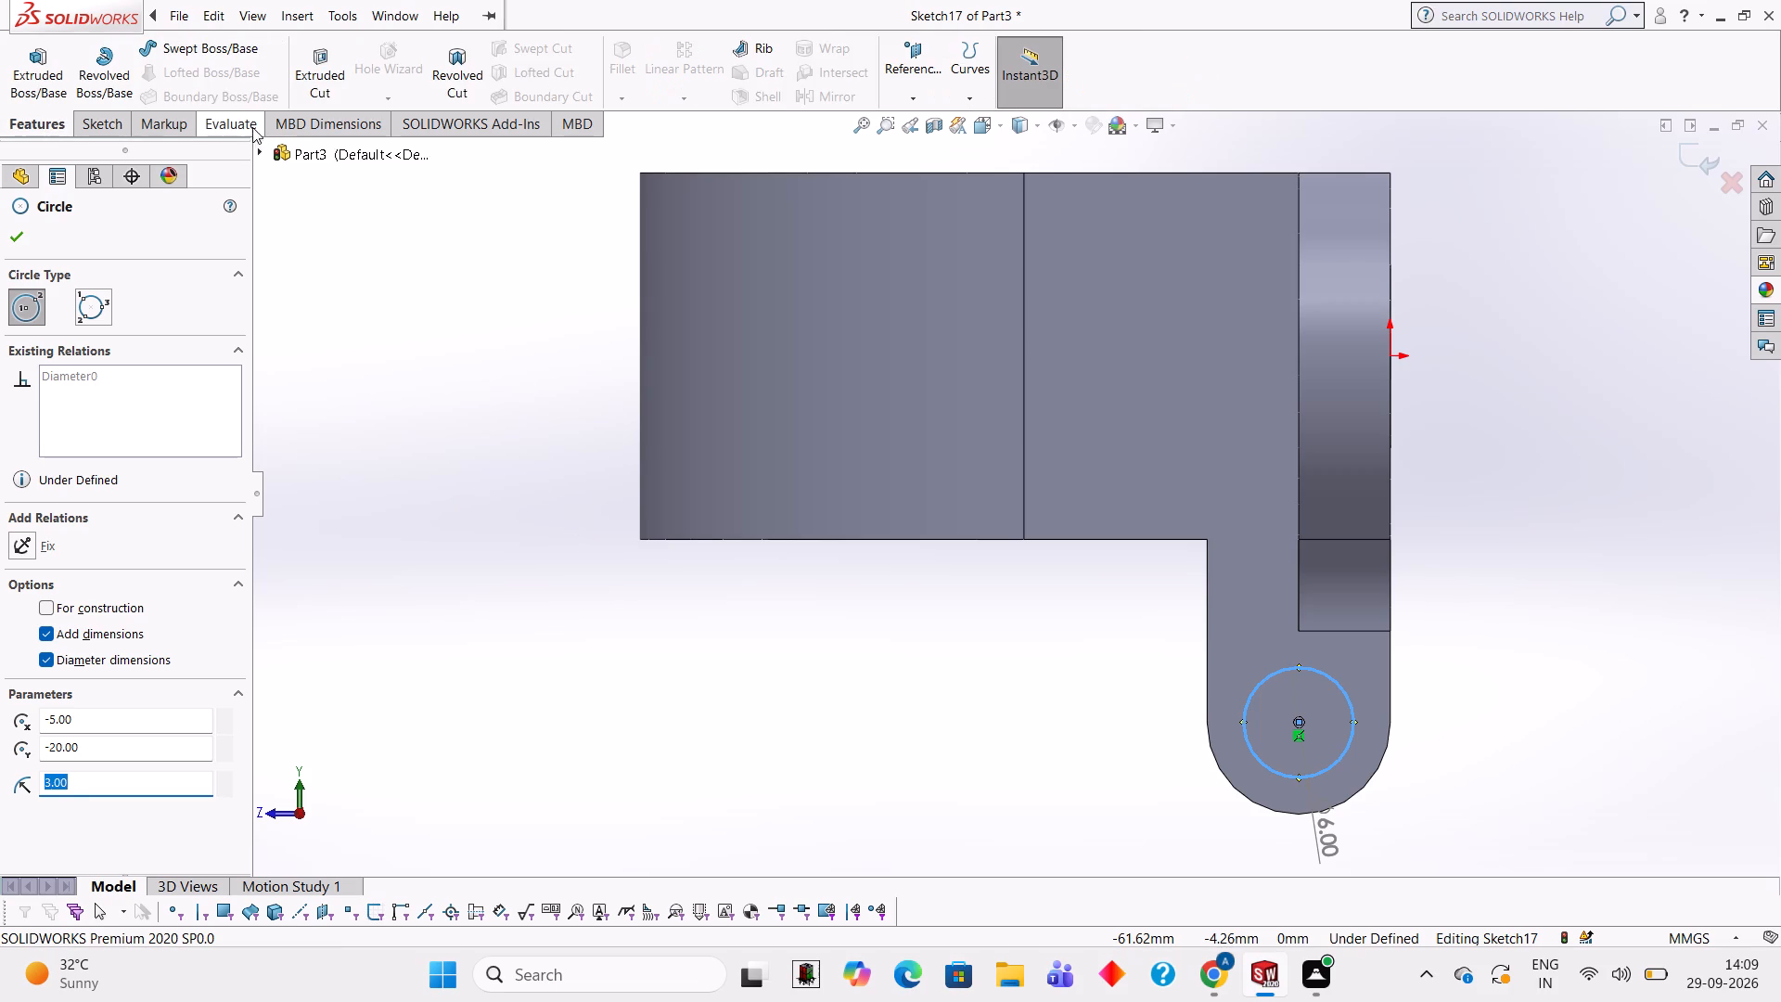
click(321, 70)
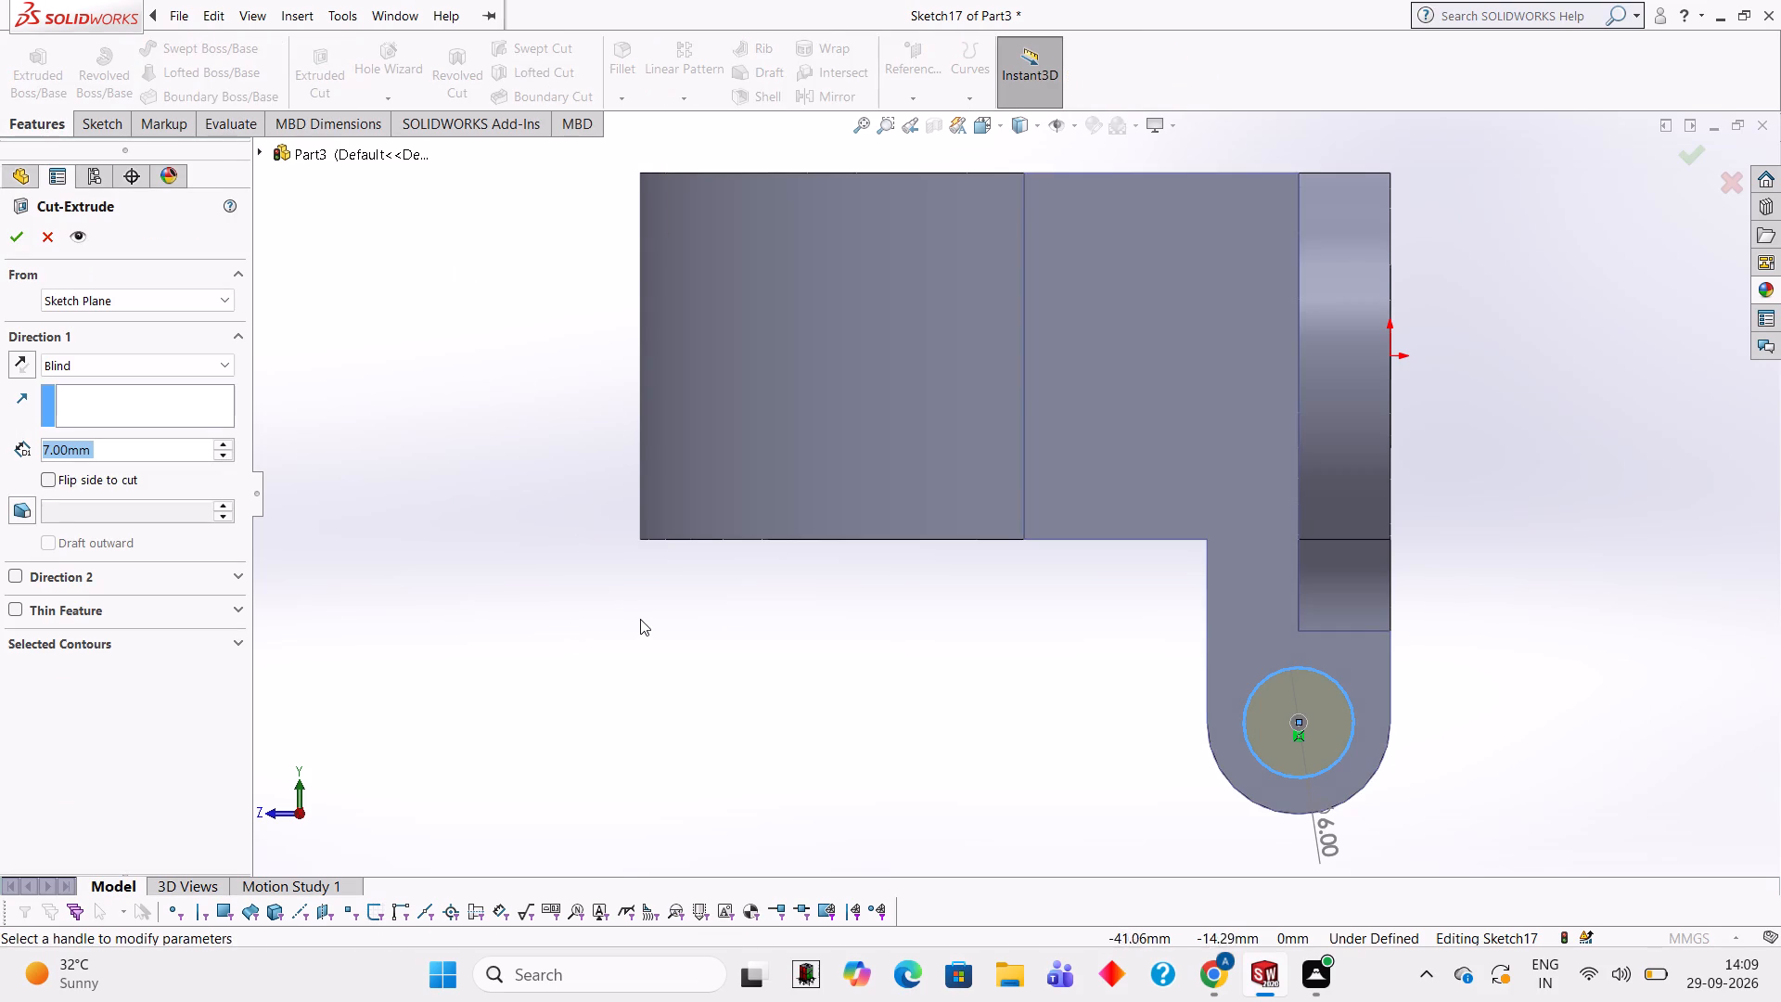
middle_drag(643, 621, 697, 652)
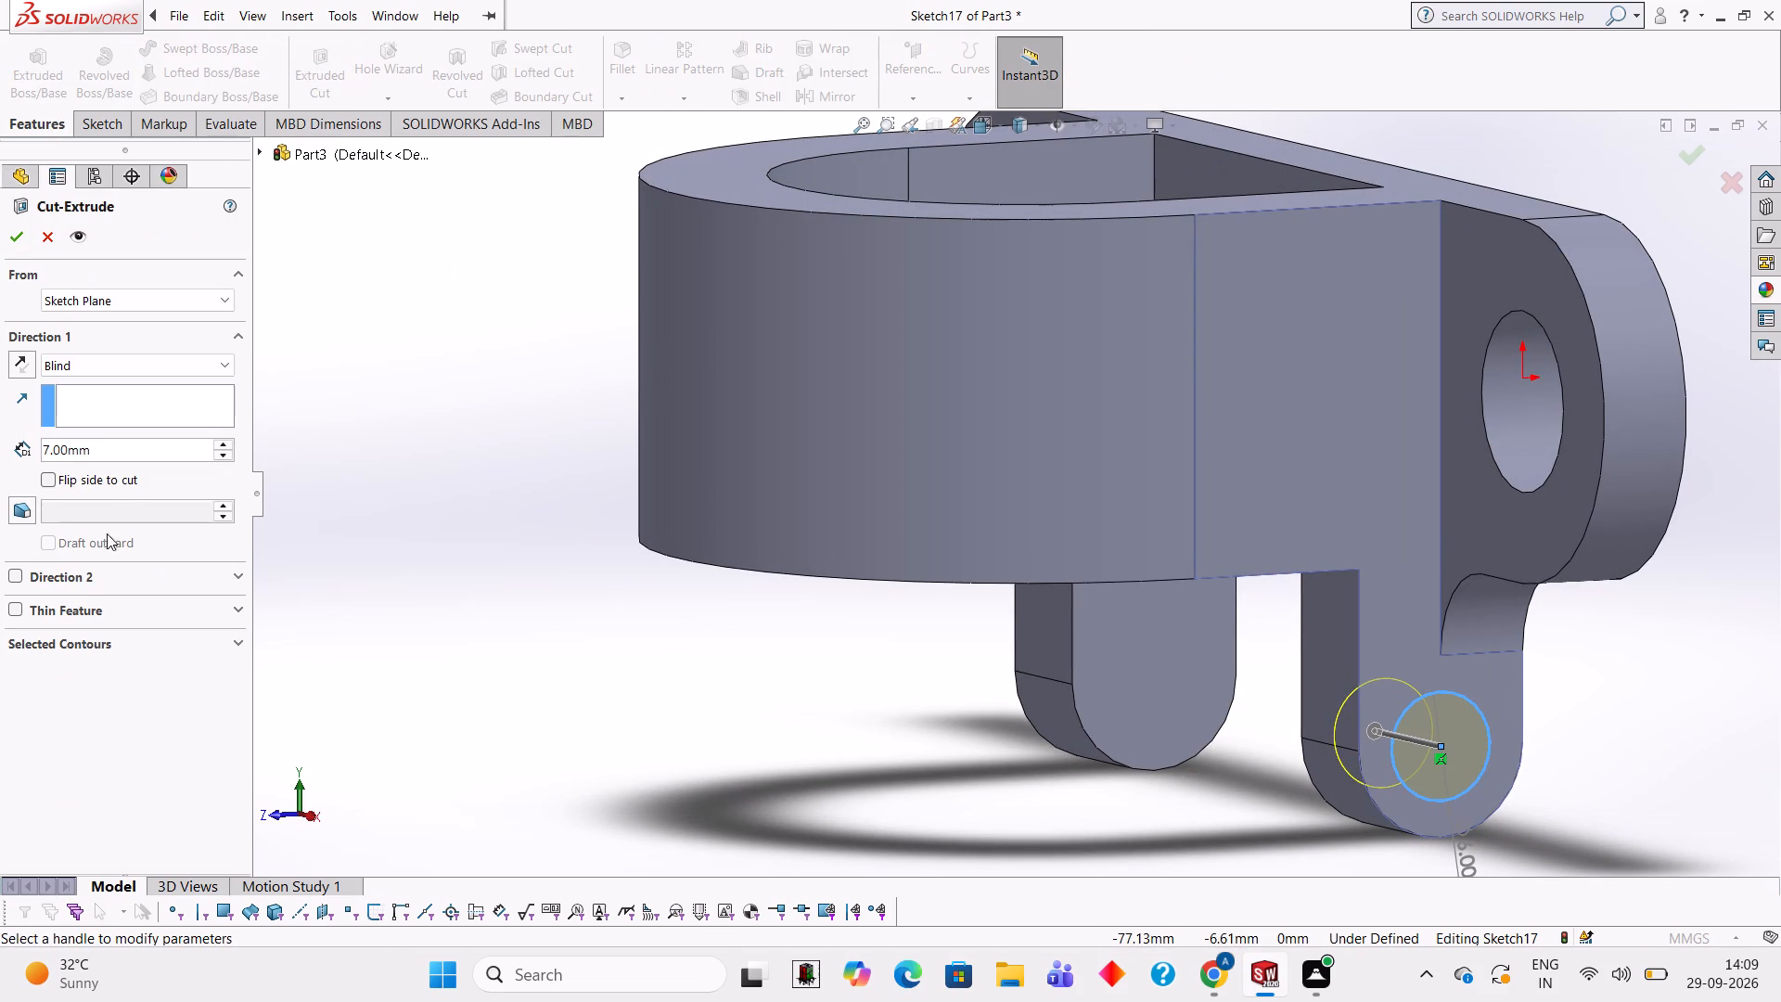
click(132, 446)
key(BackSpace)
key(BackSpace)
key(BackSpace)
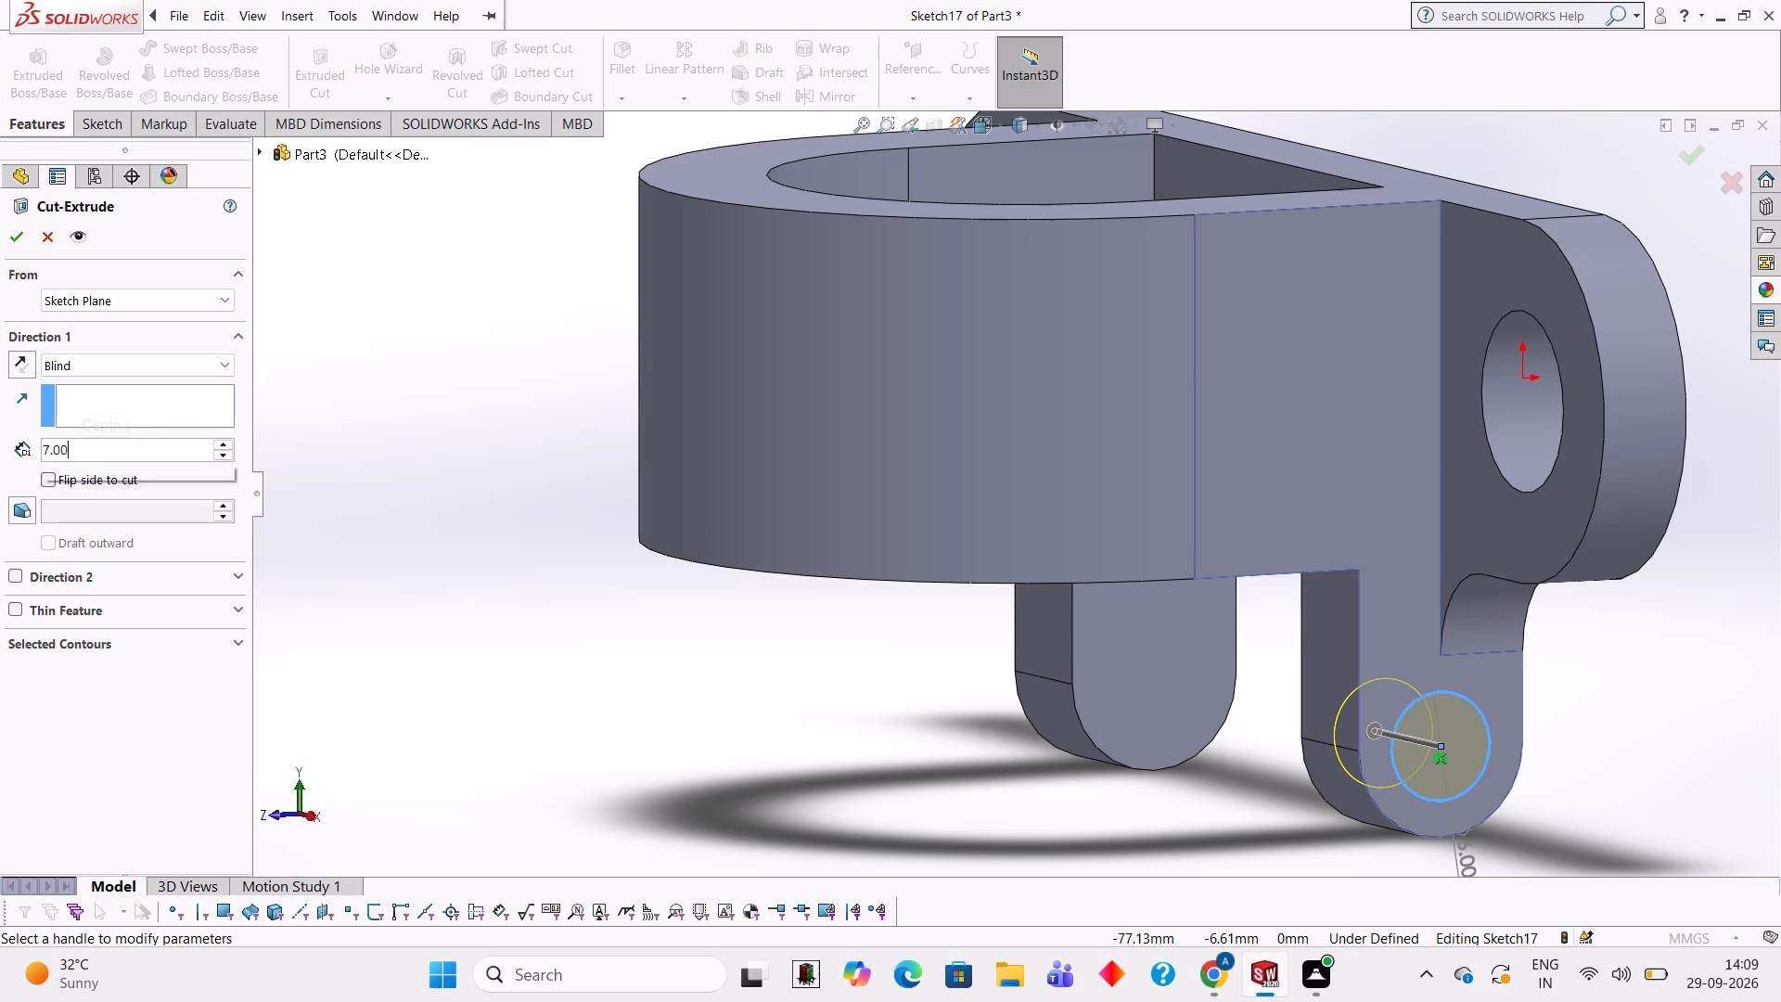
key(BackSpace)
key(BackSpace)
key(BackSpace)
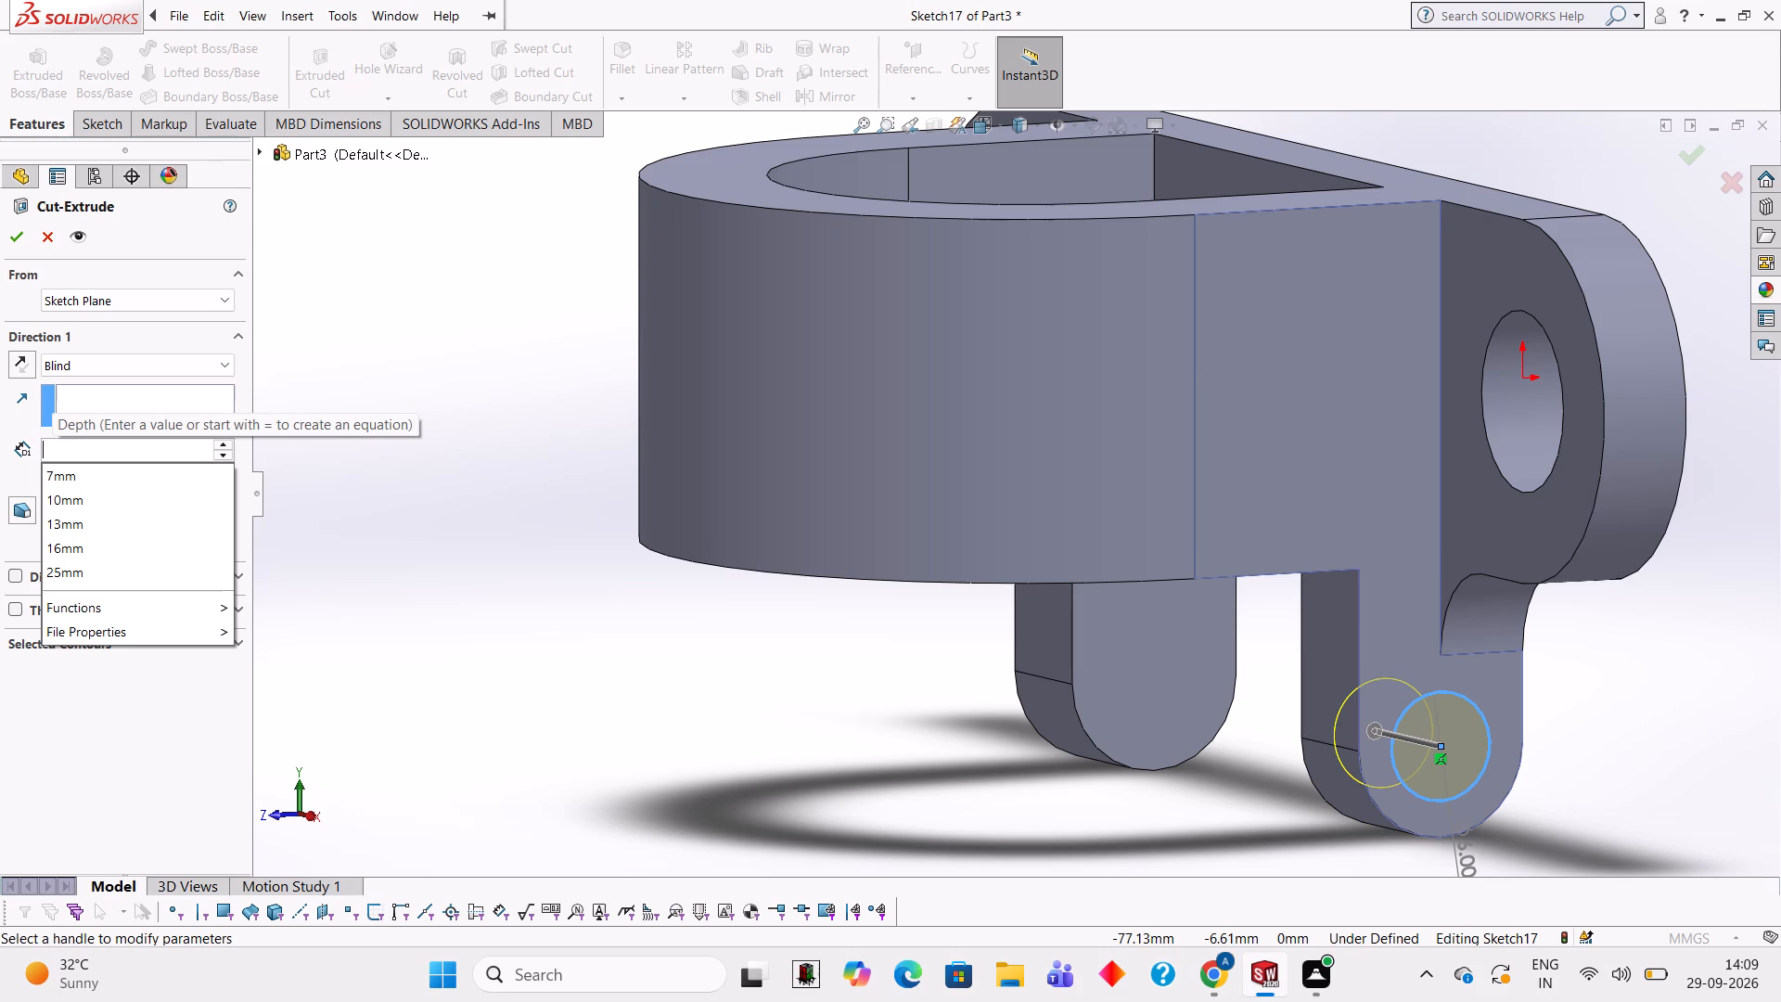
text(70)
key(Return)
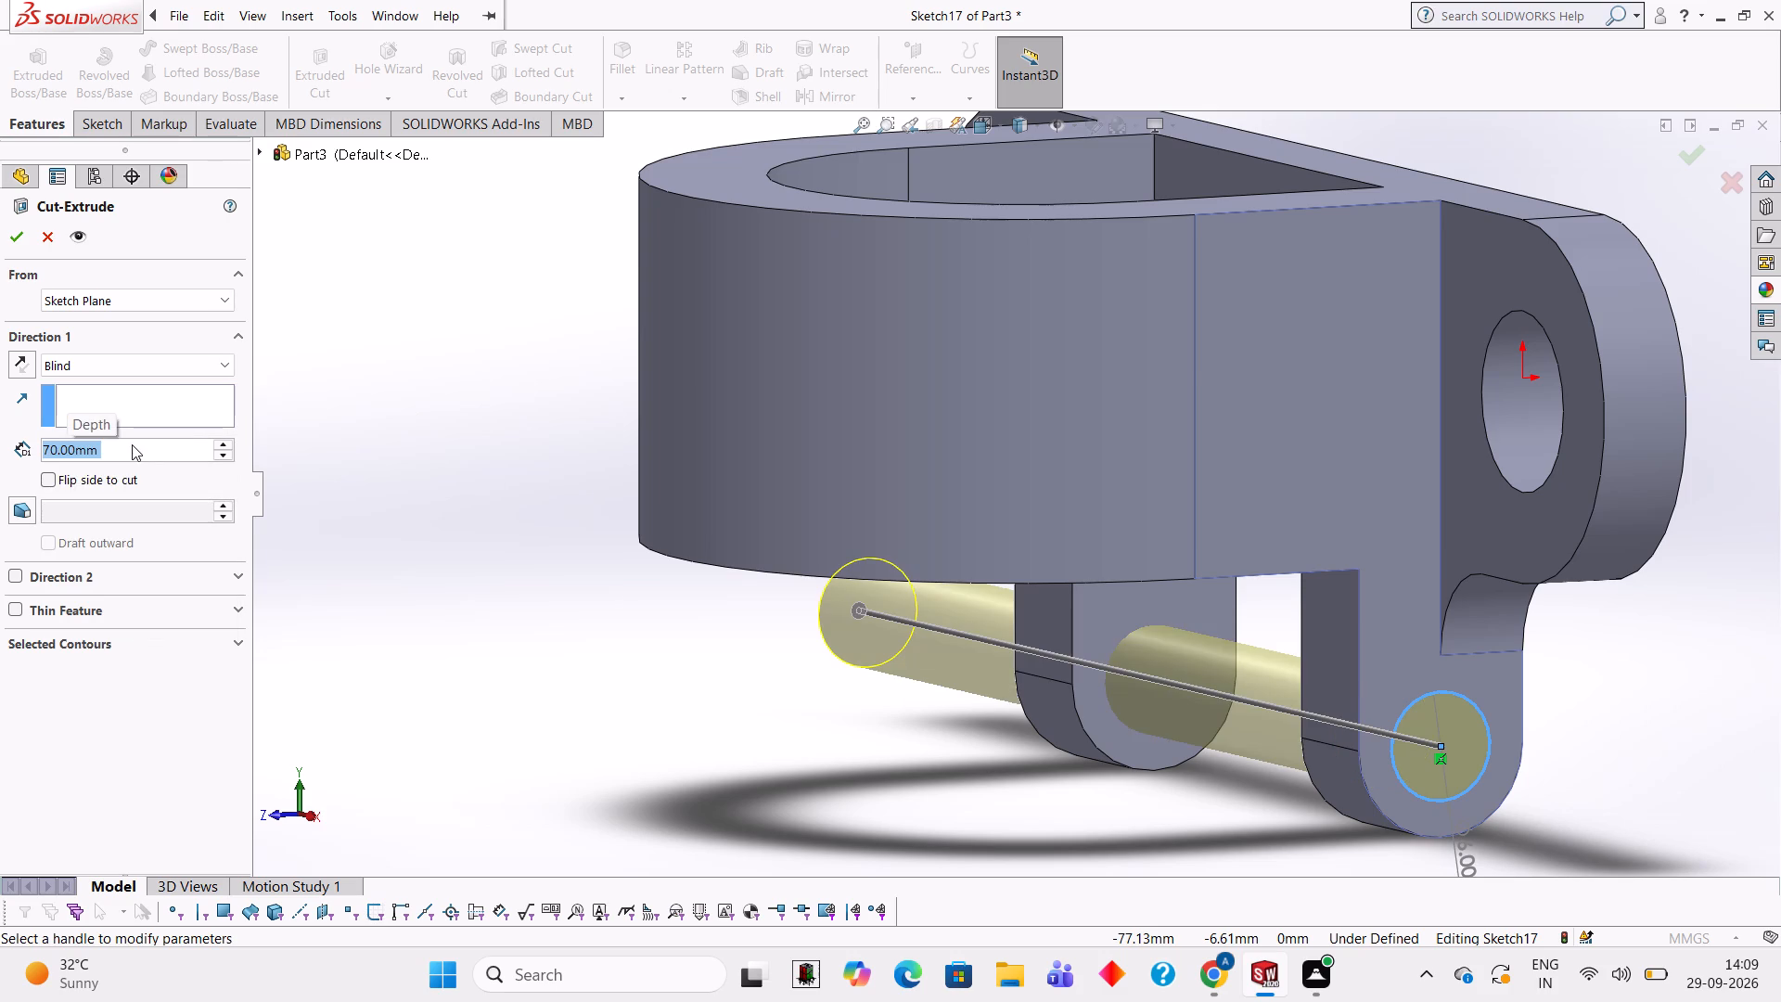
click(24, 246)
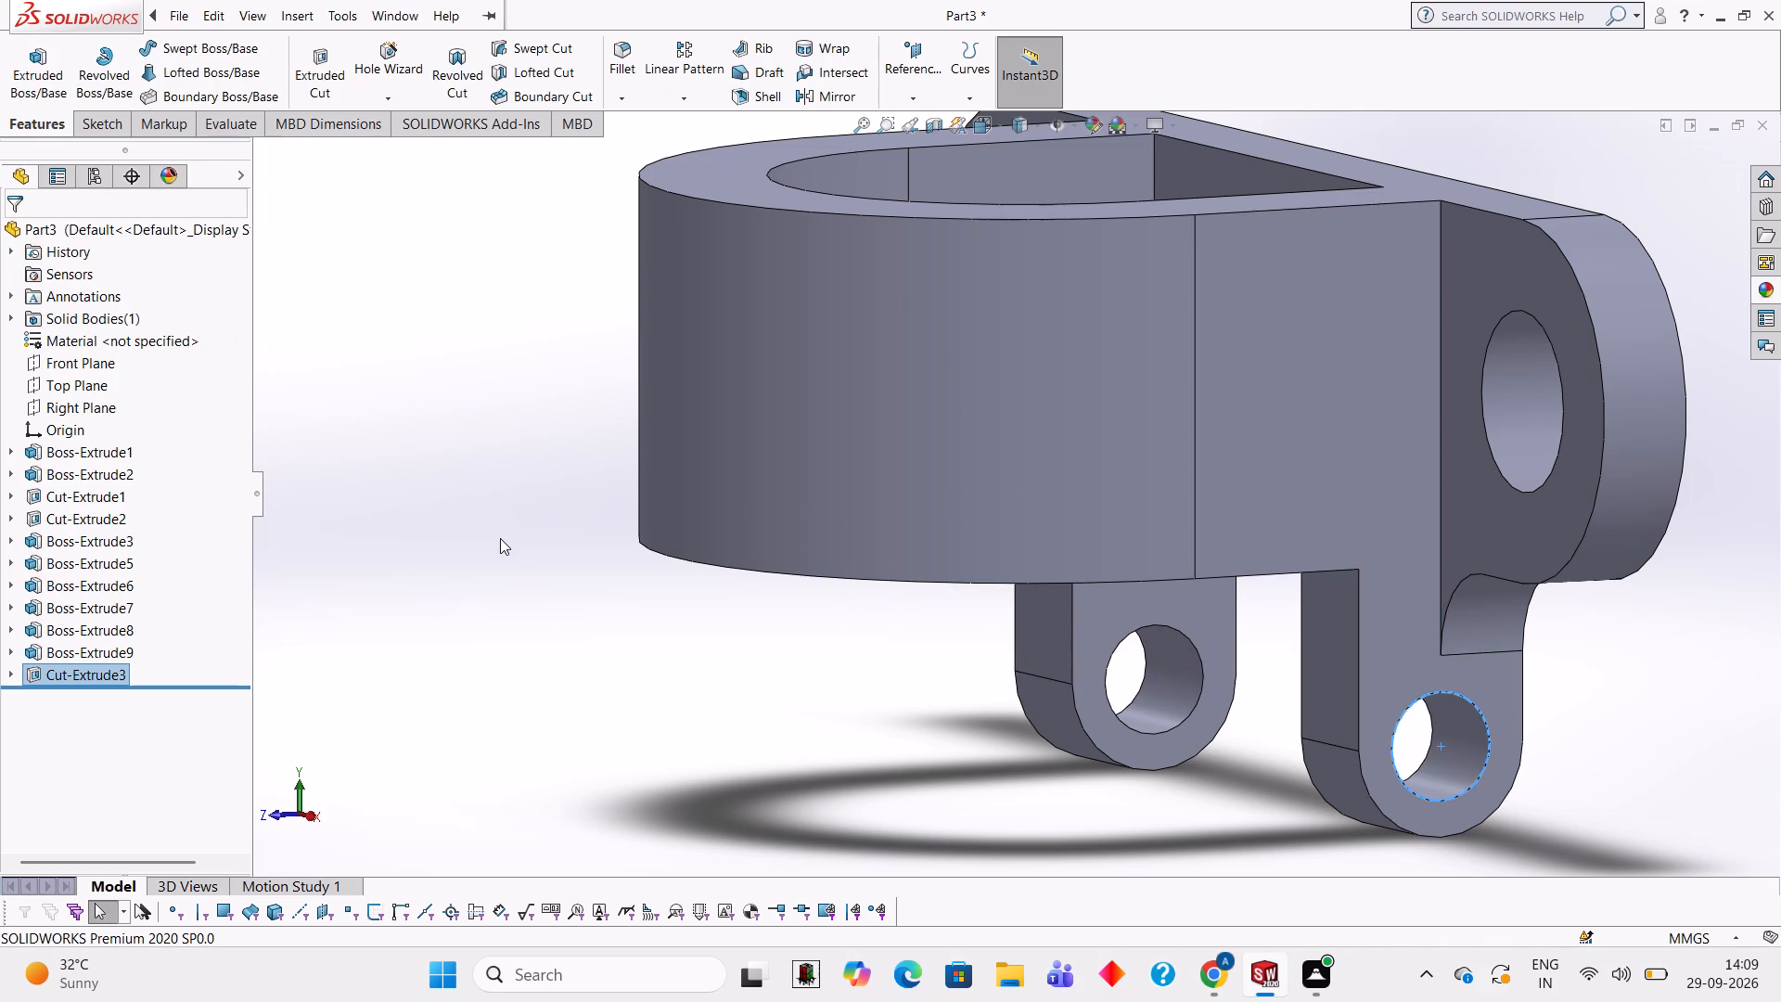
click(500, 538)
Examine the bracket from the front, rear, sides and underside, checking the tab holes, arched boss and slotted plate.
scroll(815, 710, up, 2)
middle_drag(846, 726, 912, 667)
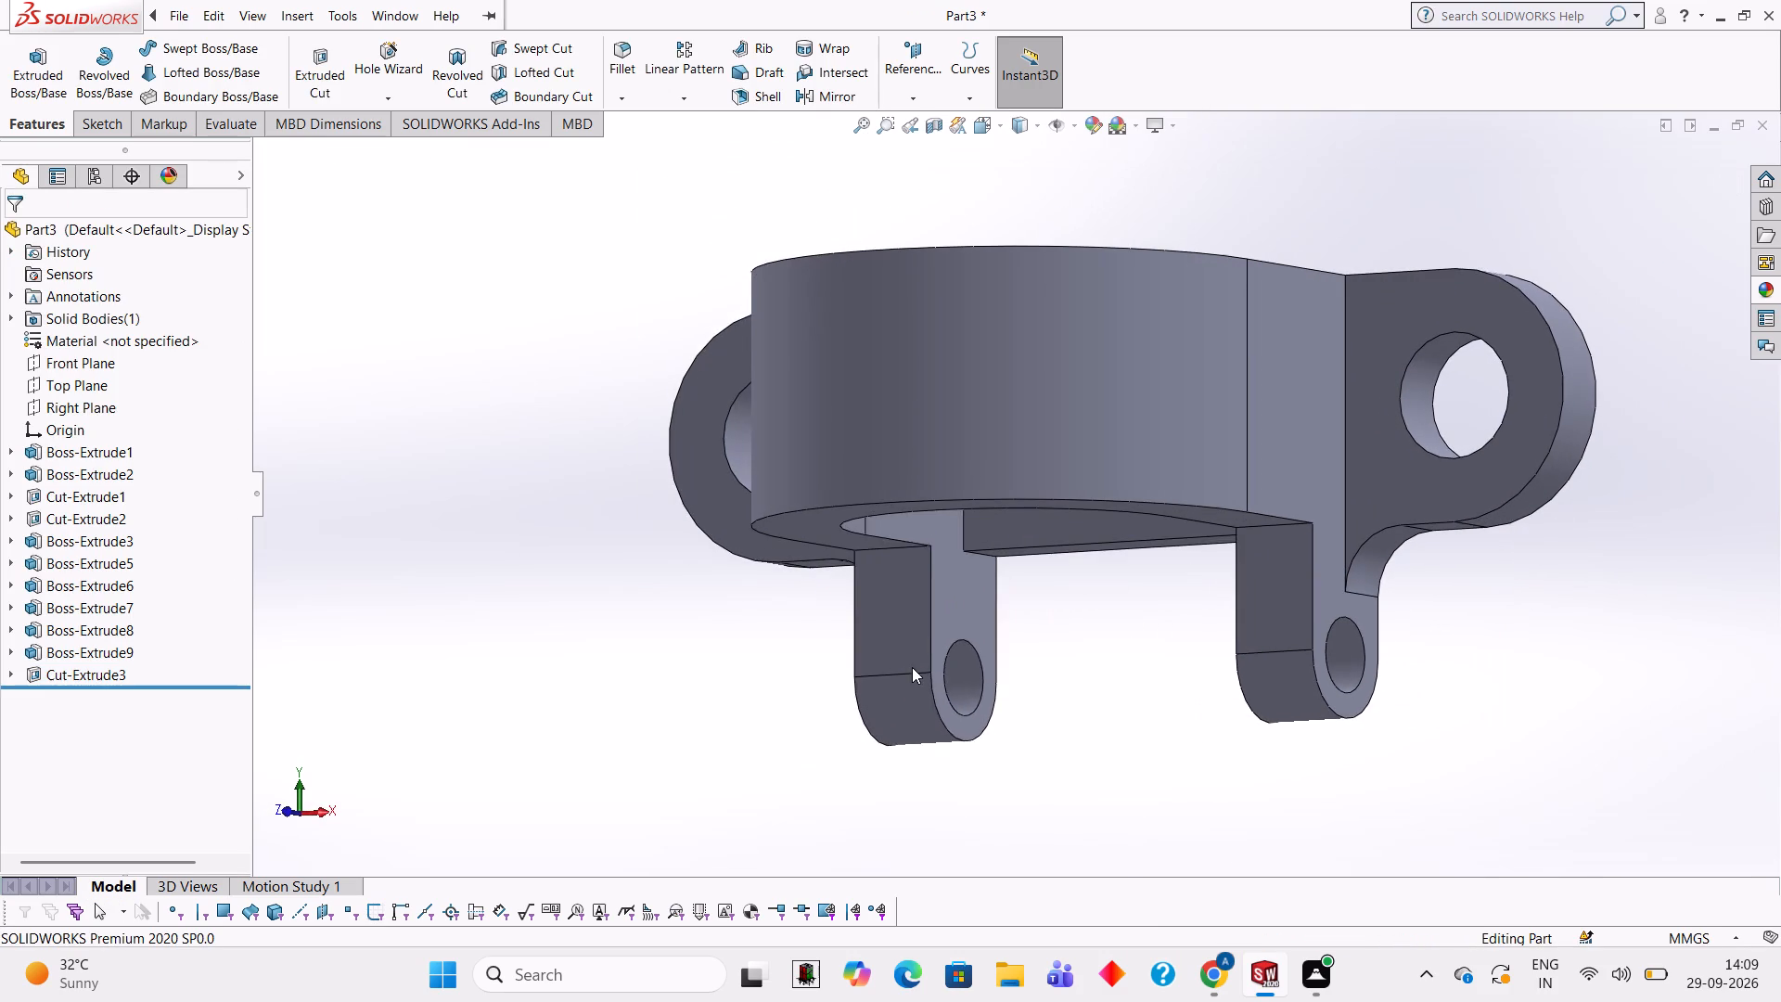
middle_drag(1121, 703, 1107, 718)
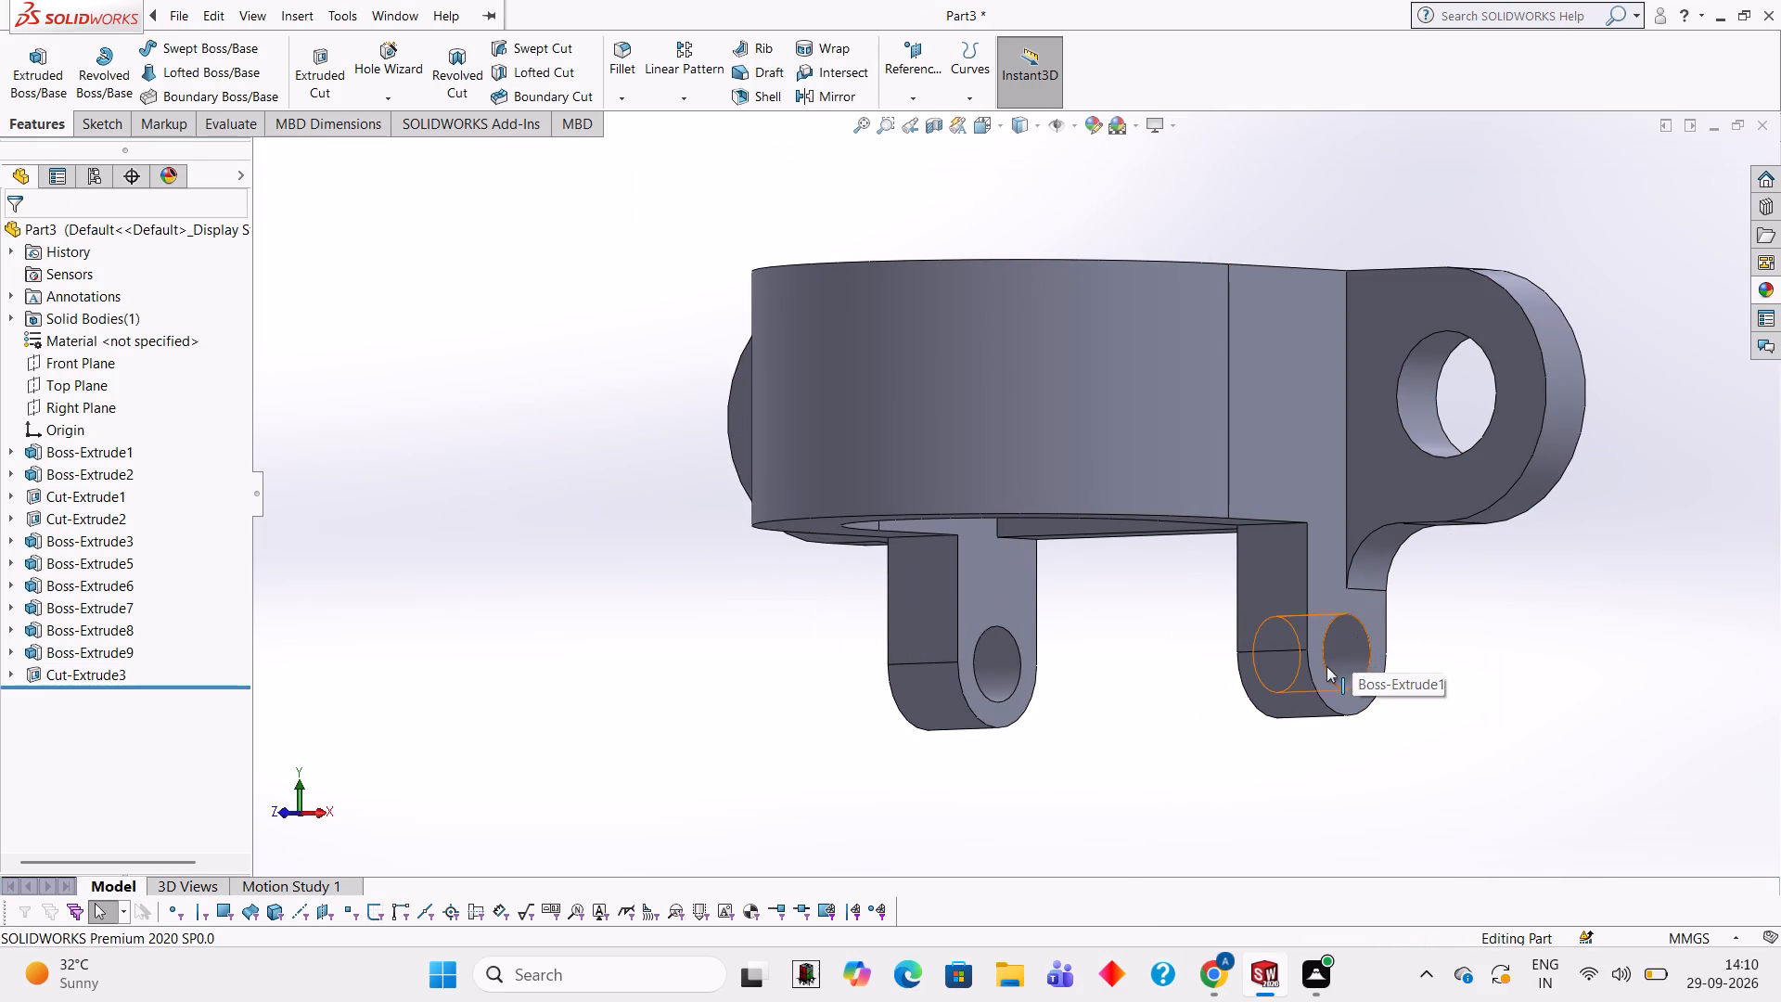
middle_drag(1436, 671, 1478, 696)
middle_drag(1095, 730, 1145, 759)
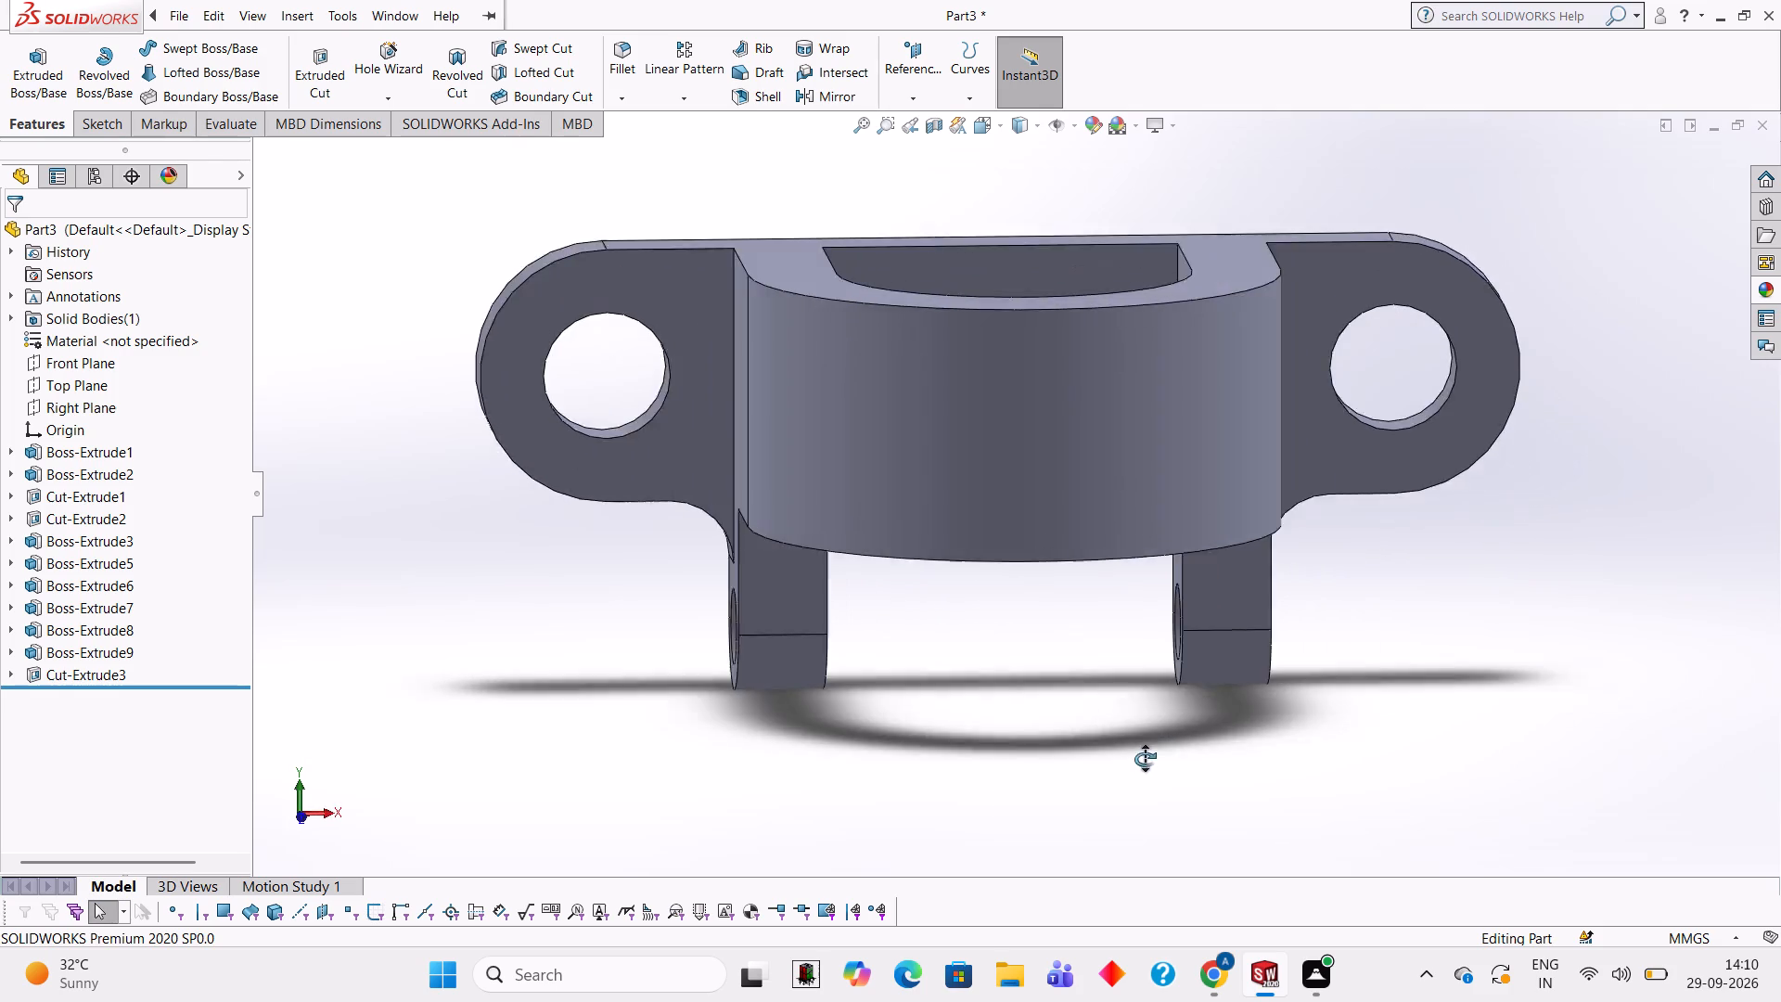
middle_drag(1145, 759, 1153, 764)
middle_drag(1141, 758, 1026, 691)
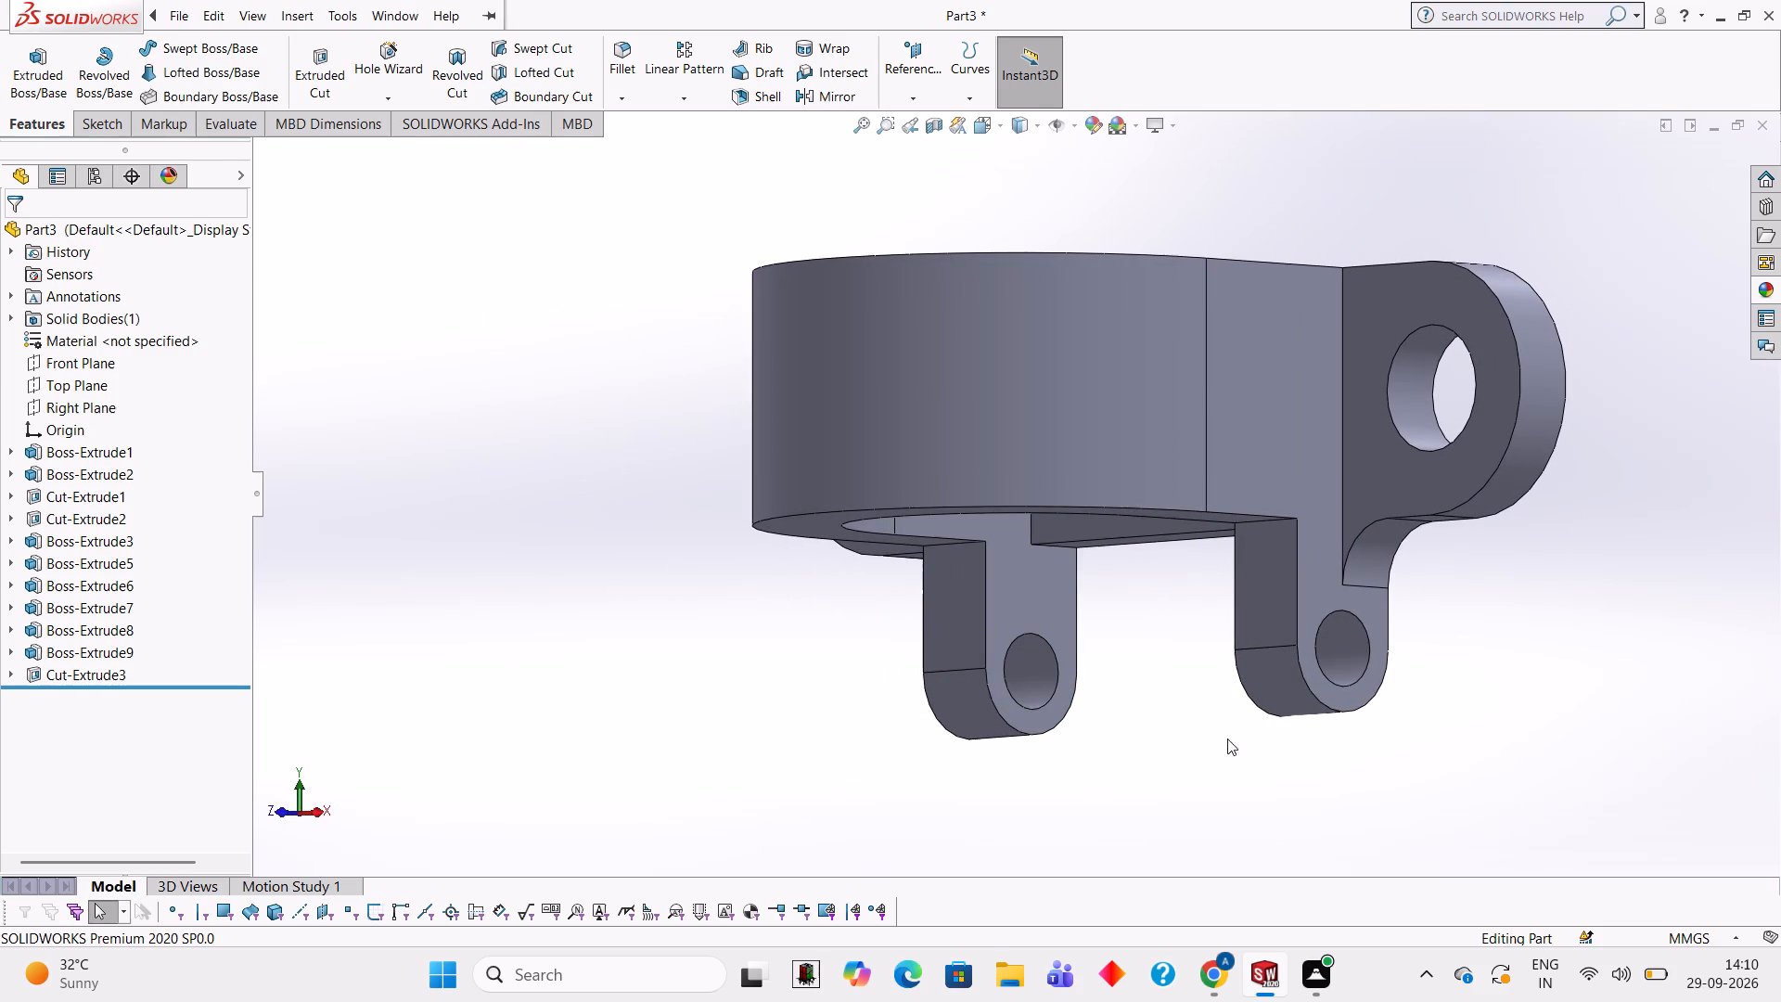
scroll(1464, 682, up, 2)
middle_drag(1462, 680, 1406, 681)
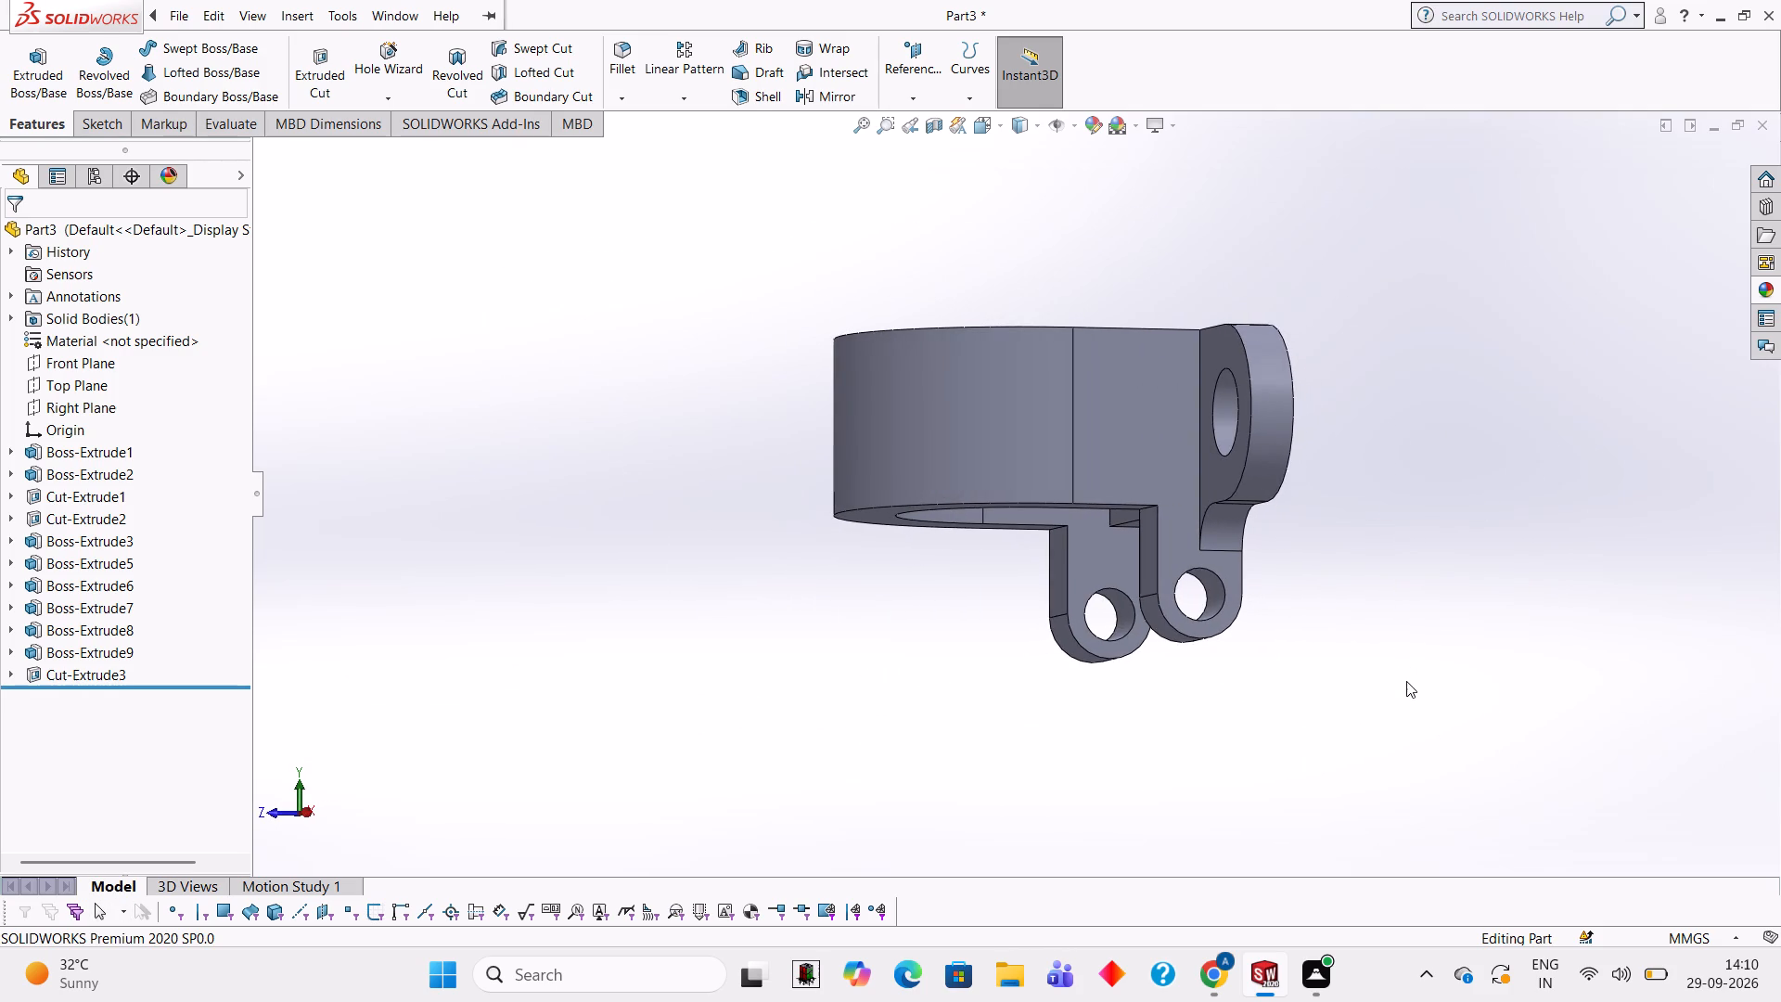
middle_drag(1375, 649, 1342, 630)
middle_drag(1362, 641, 1416, 735)
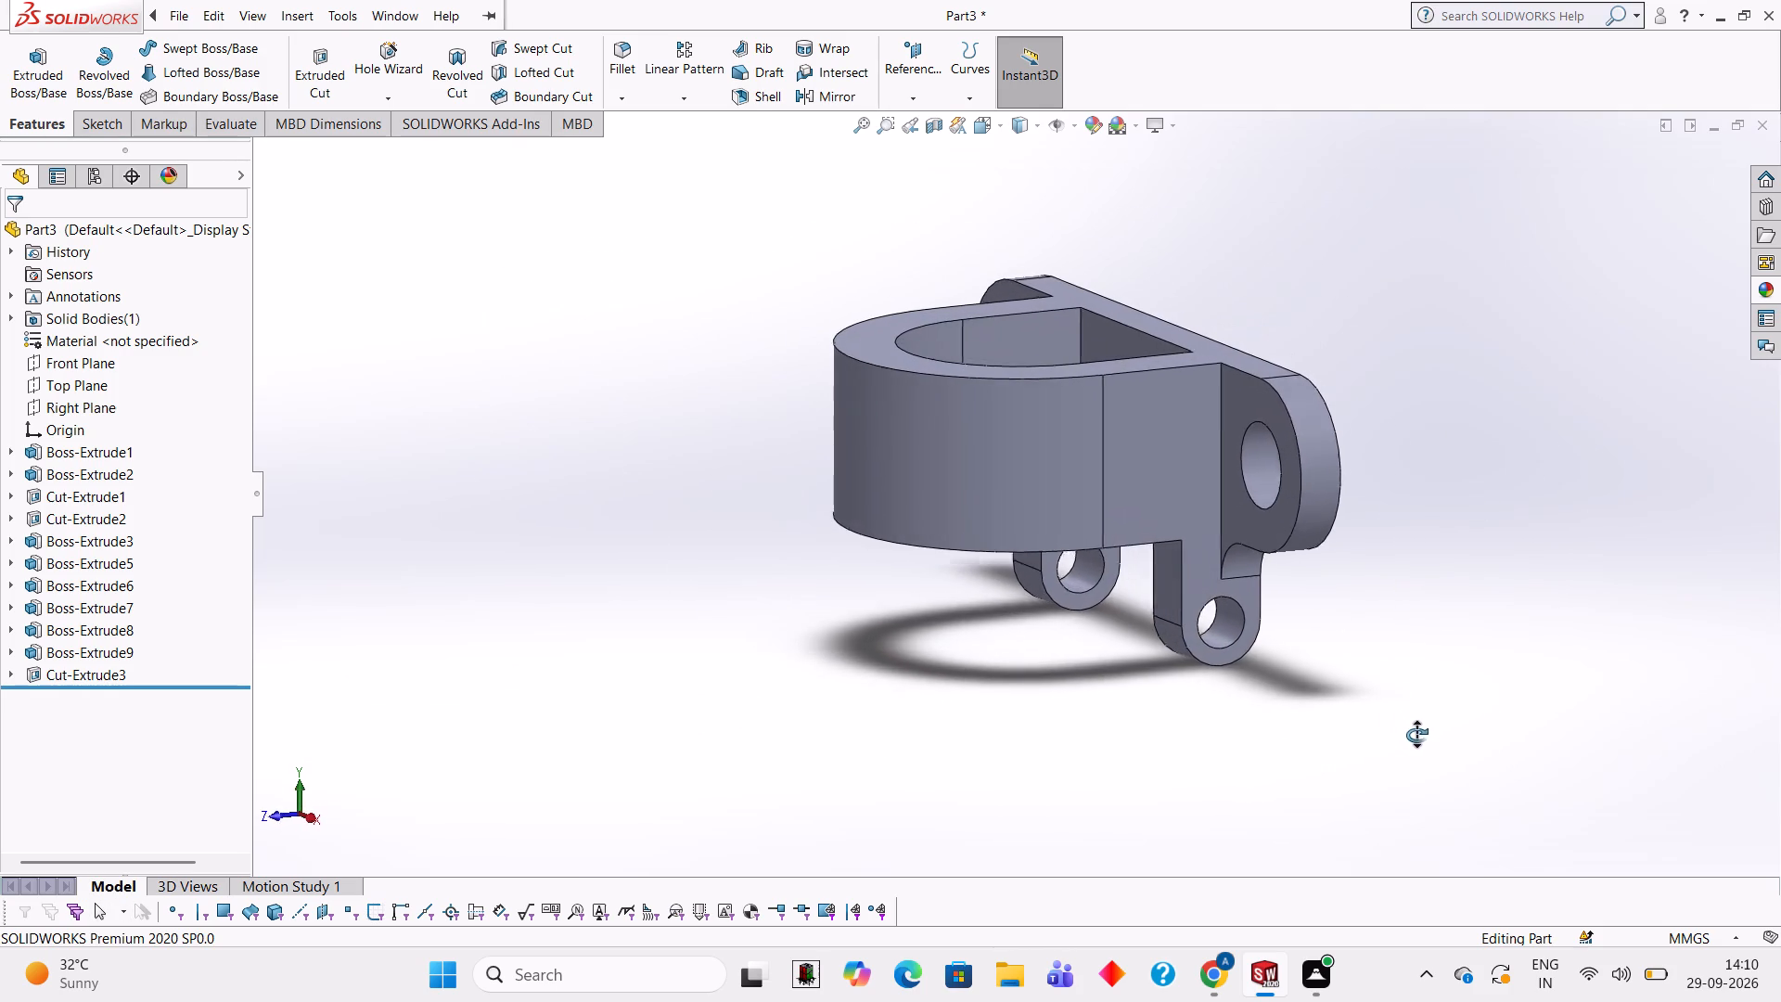
middle_drag(1416, 735, 1424, 740)
middle_drag(1403, 687, 1429, 644)
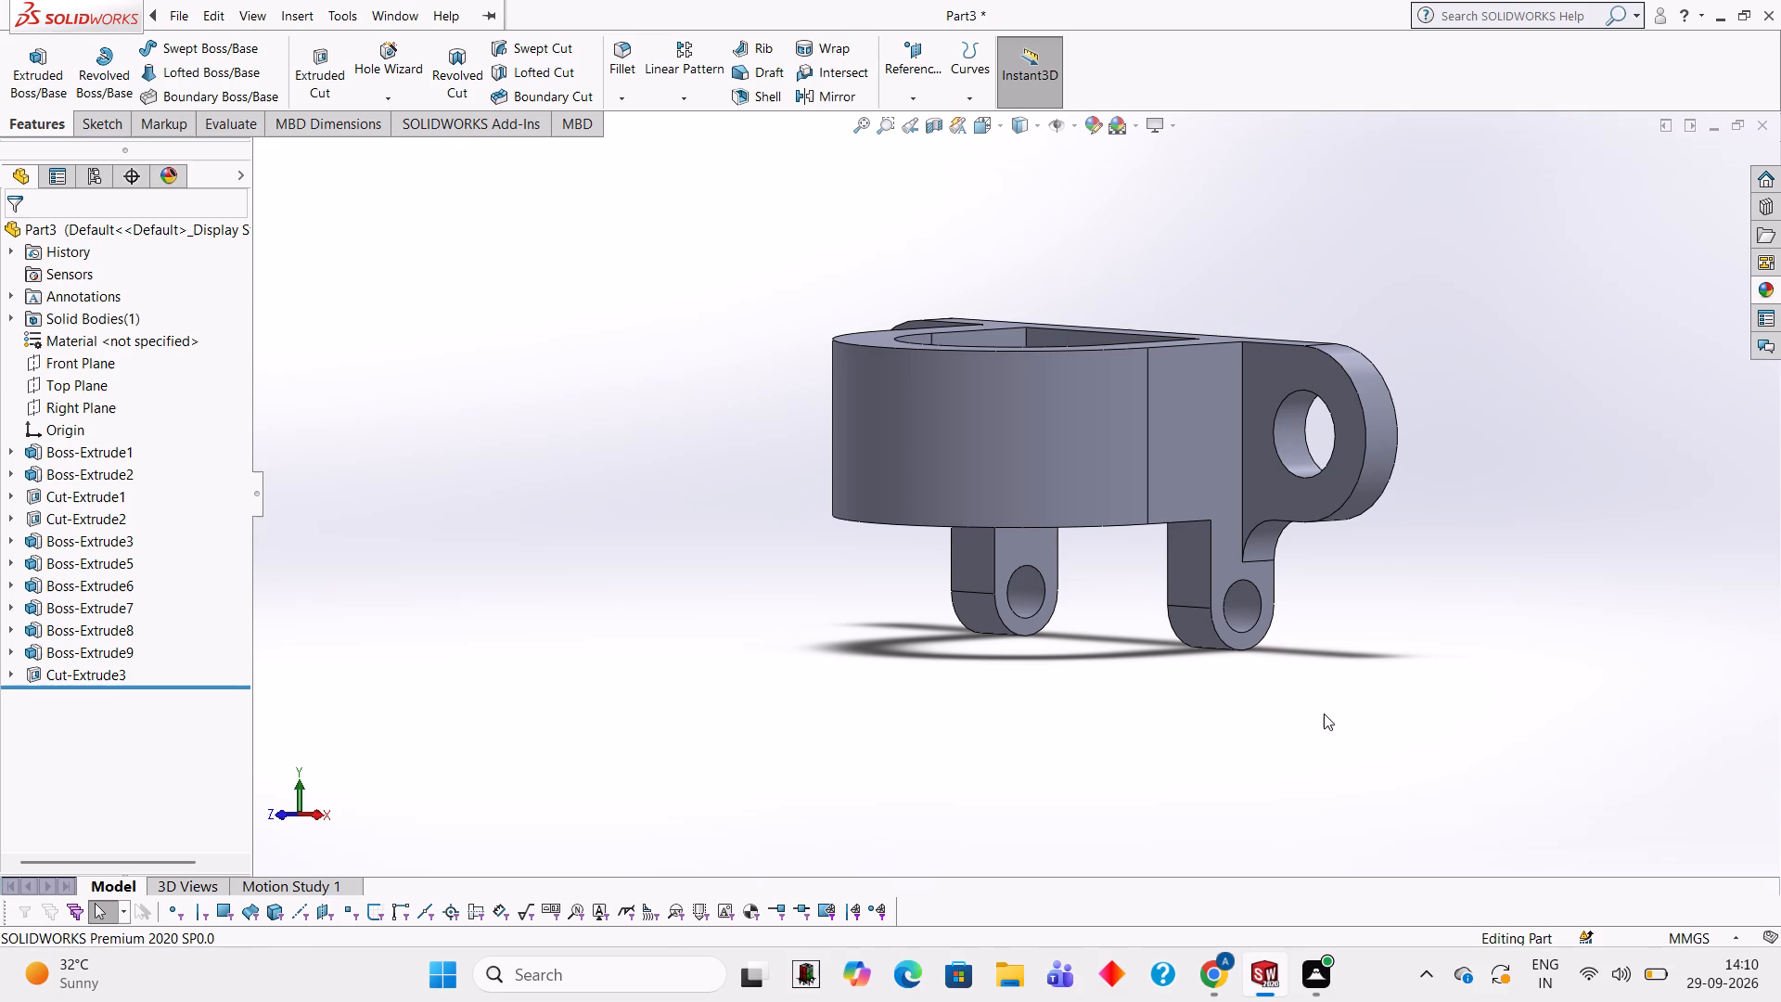
middle_drag(1241, 818, 1267, 723)
middle_drag(1267, 723, 1265, 722)
middle_drag(1374, 609, 1362, 694)
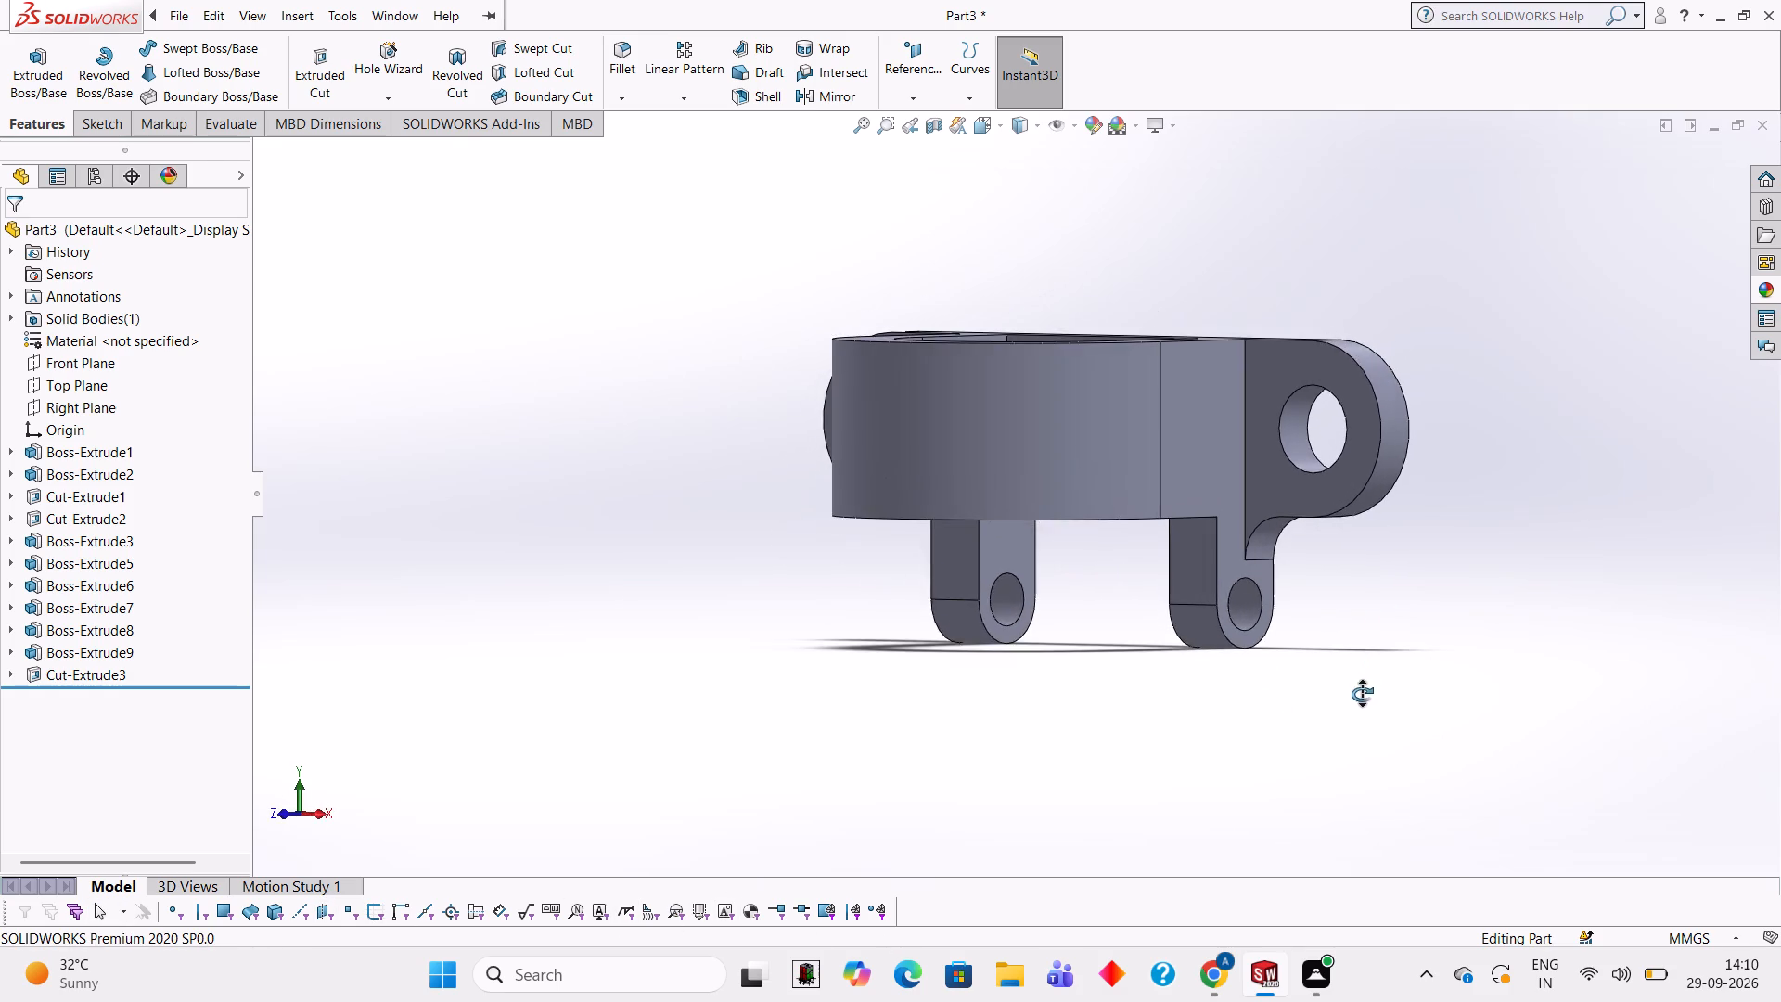
middle_drag(1362, 694, 1331, 644)
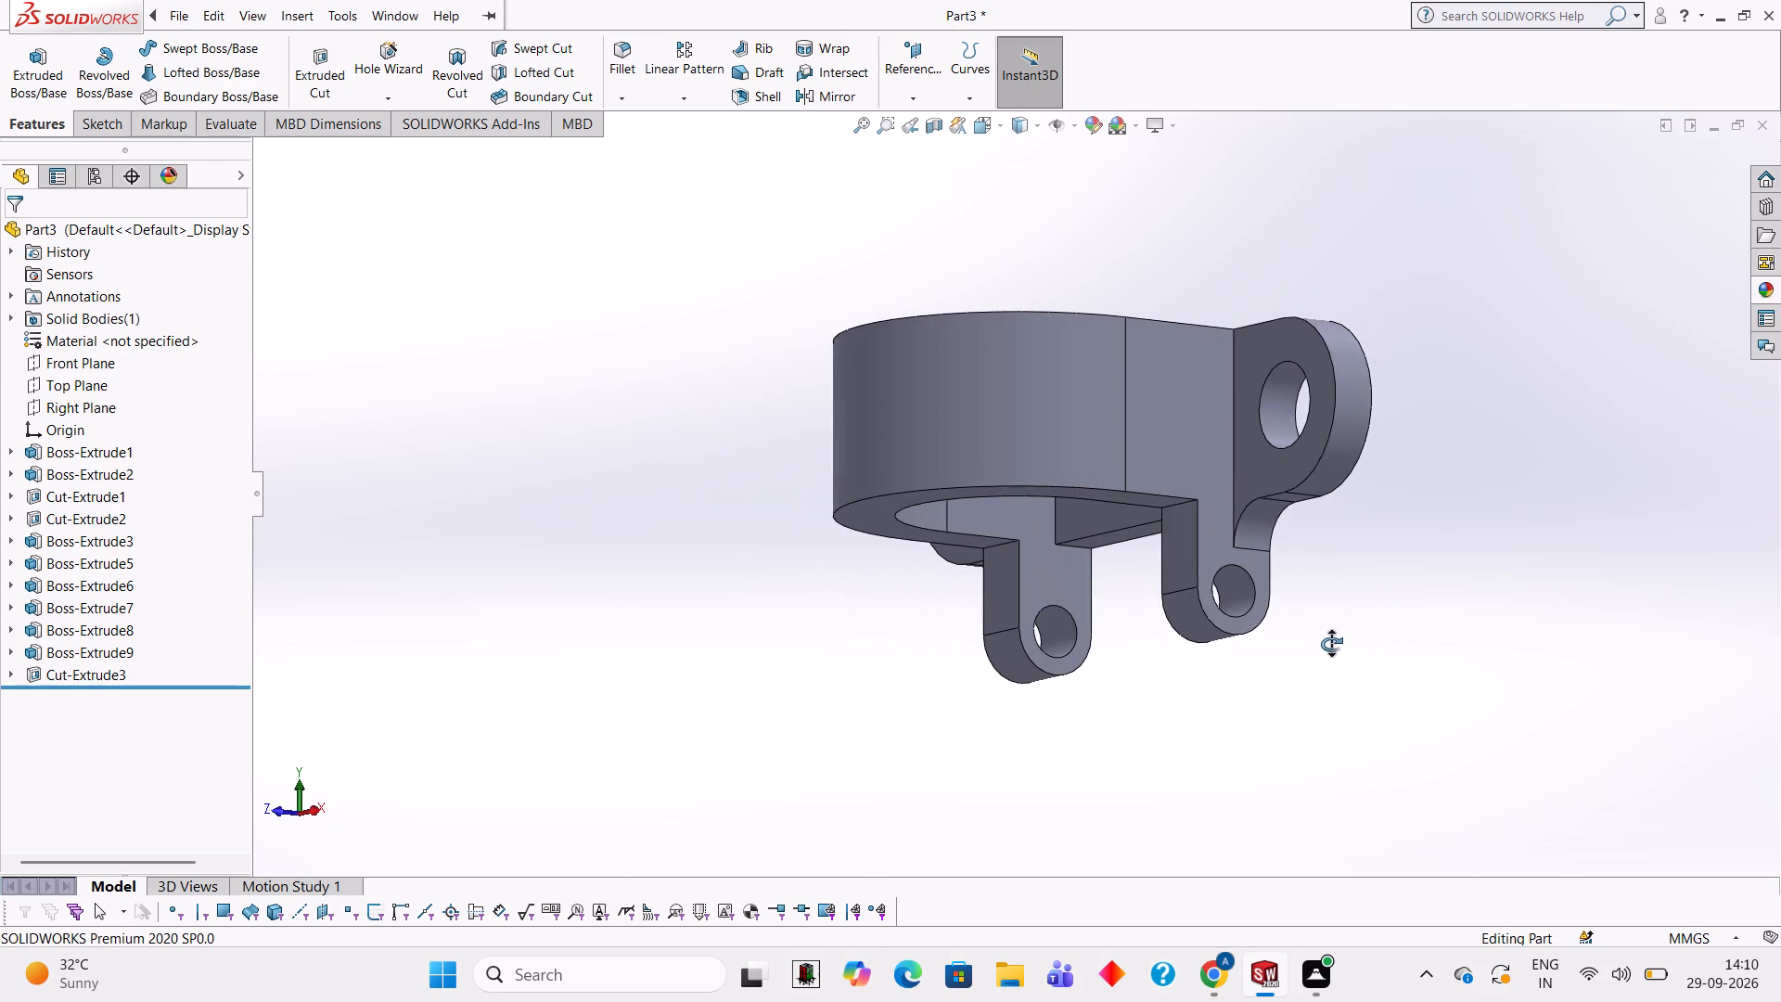
middle_drag(1331, 644, 1337, 646)
scroll(1337, 646, up, 1)
middle_drag(1355, 658, 1665, 700)
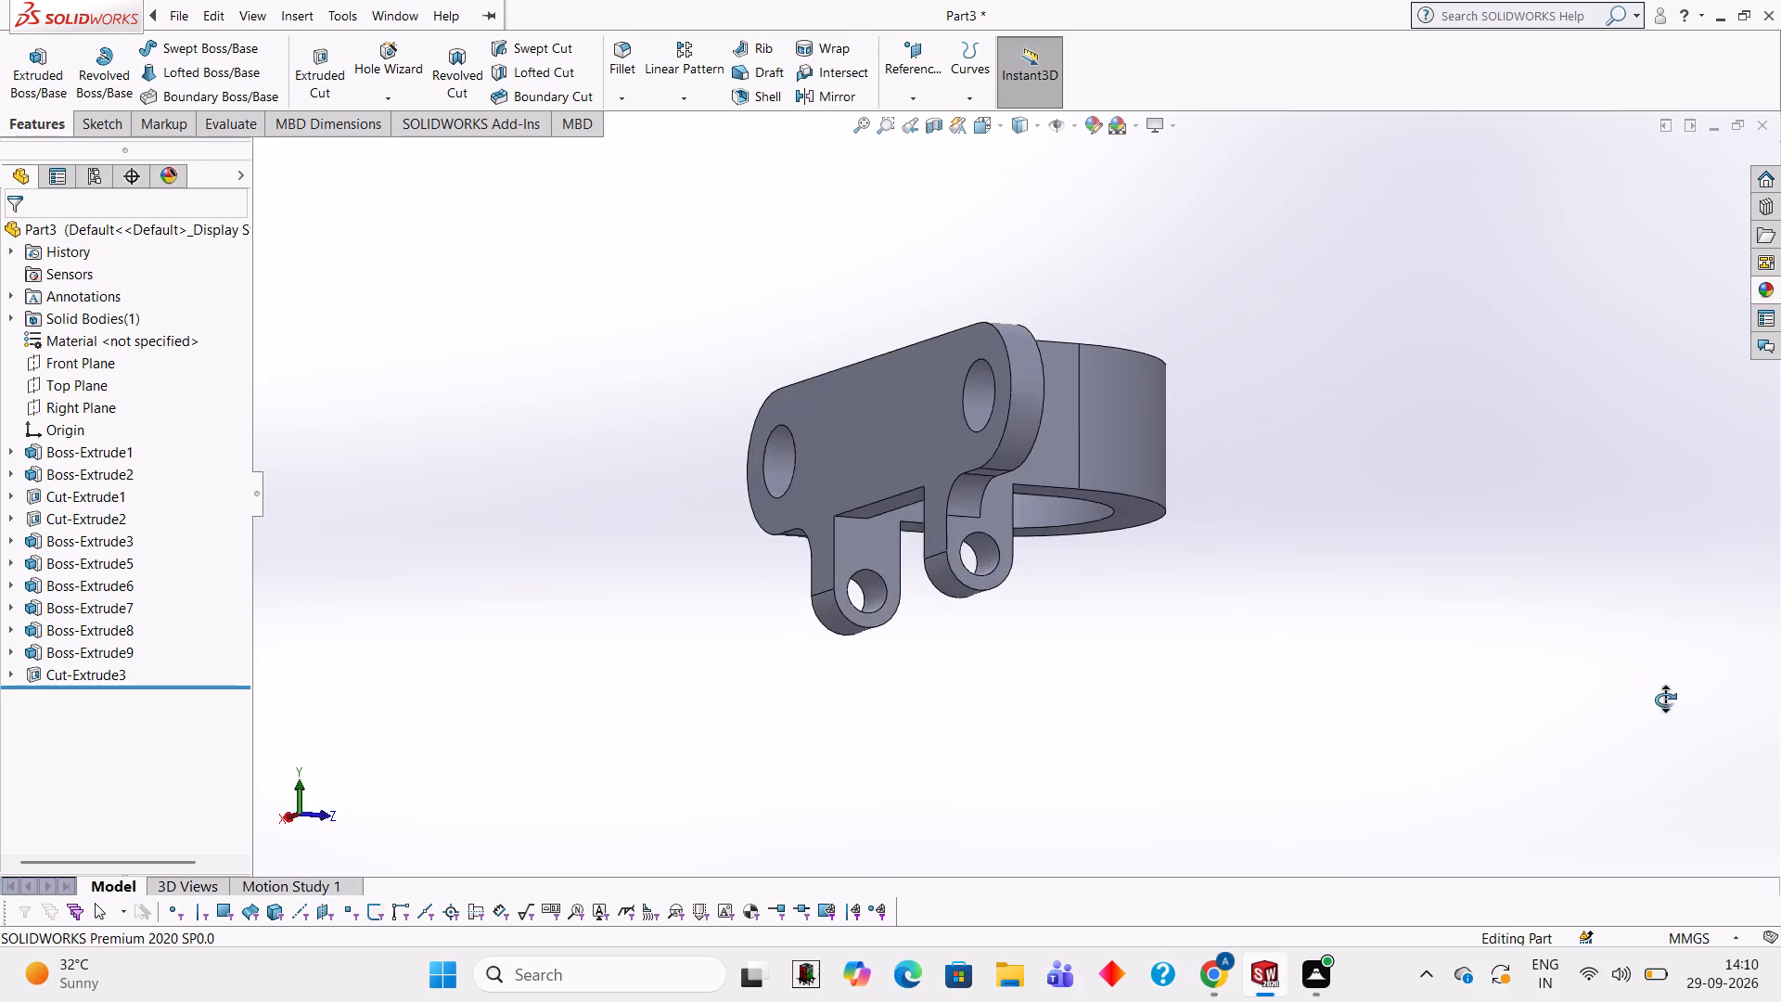
middle_drag(1665, 700, 1370, 692)
scroll(1367, 692, up, 1)
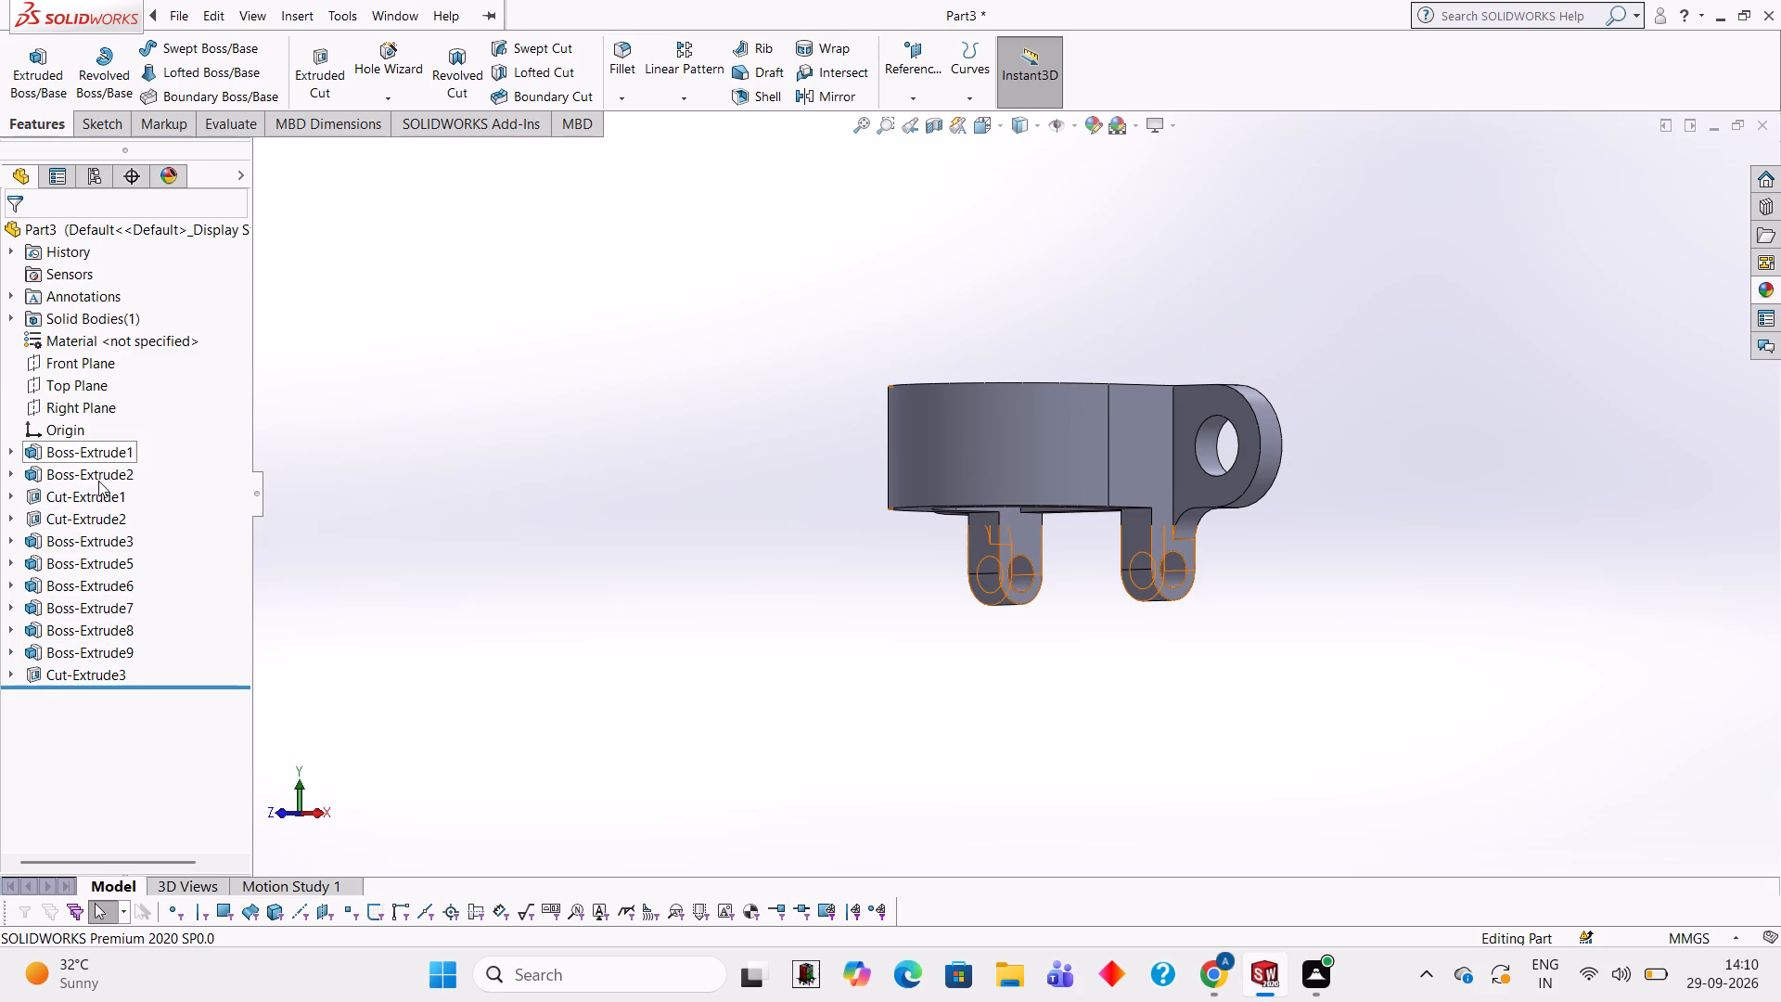
click(1403, 578)
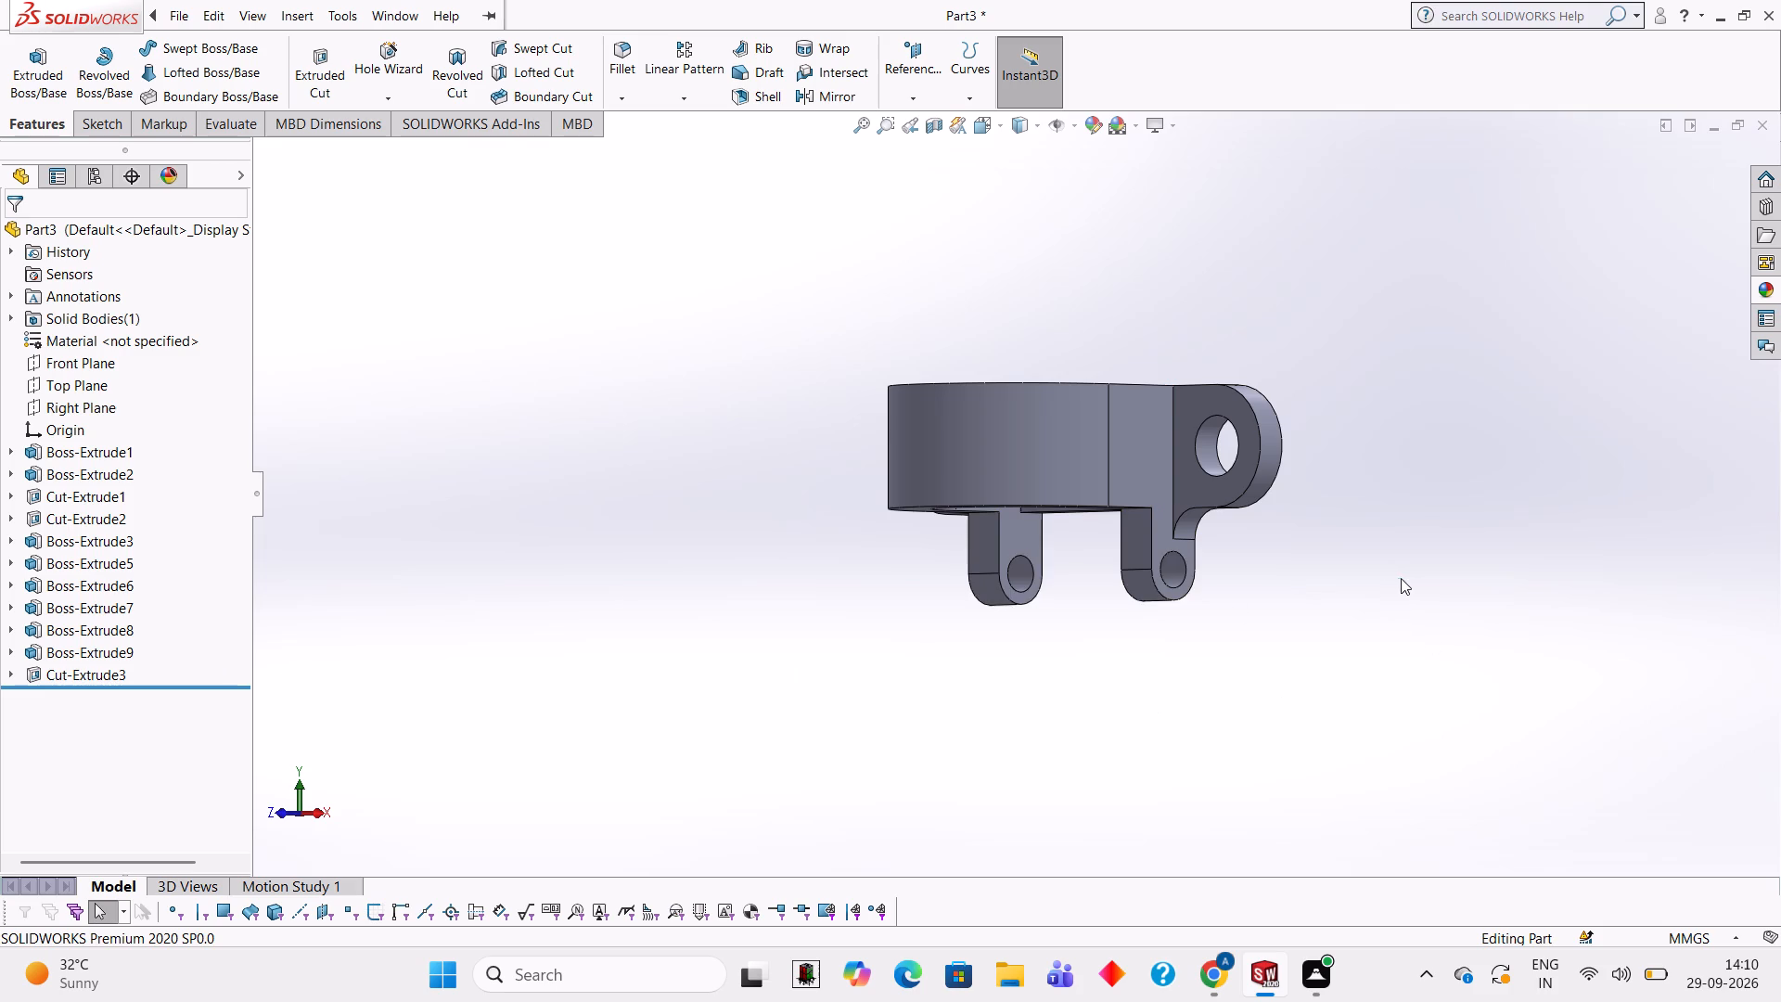
middle_drag(1289, 674, 1081, 645)
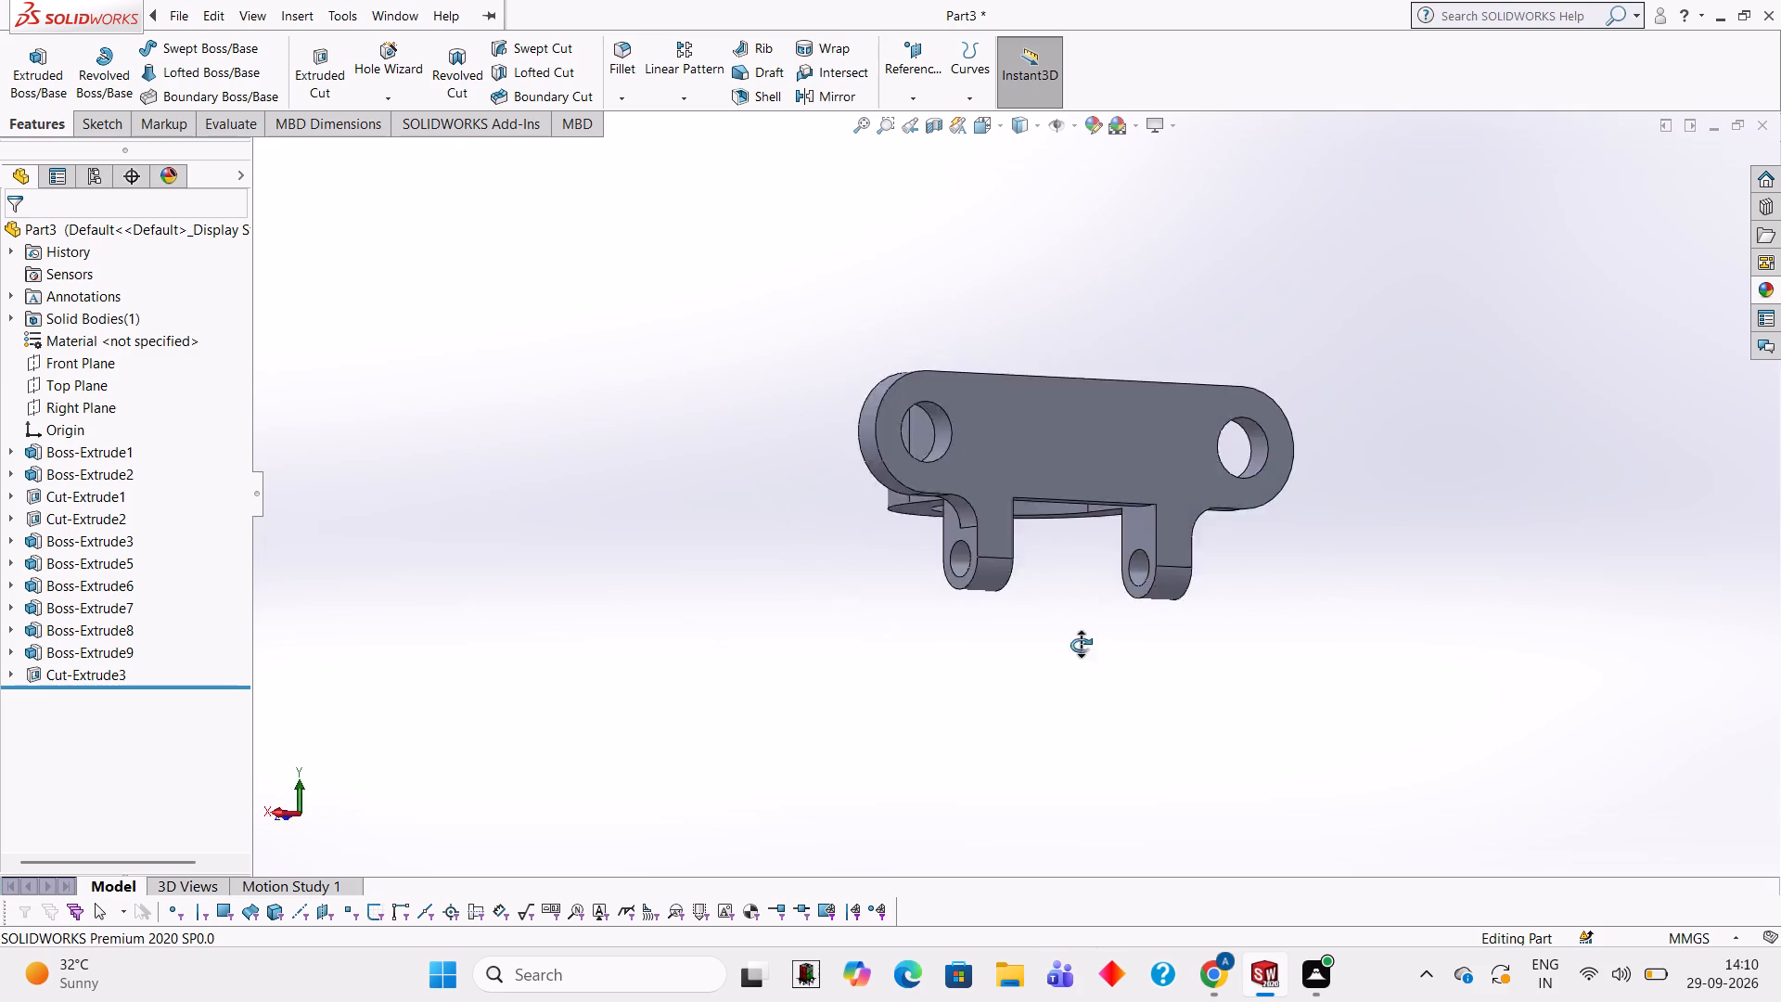
middle_drag(1081, 645, 1283, 534)
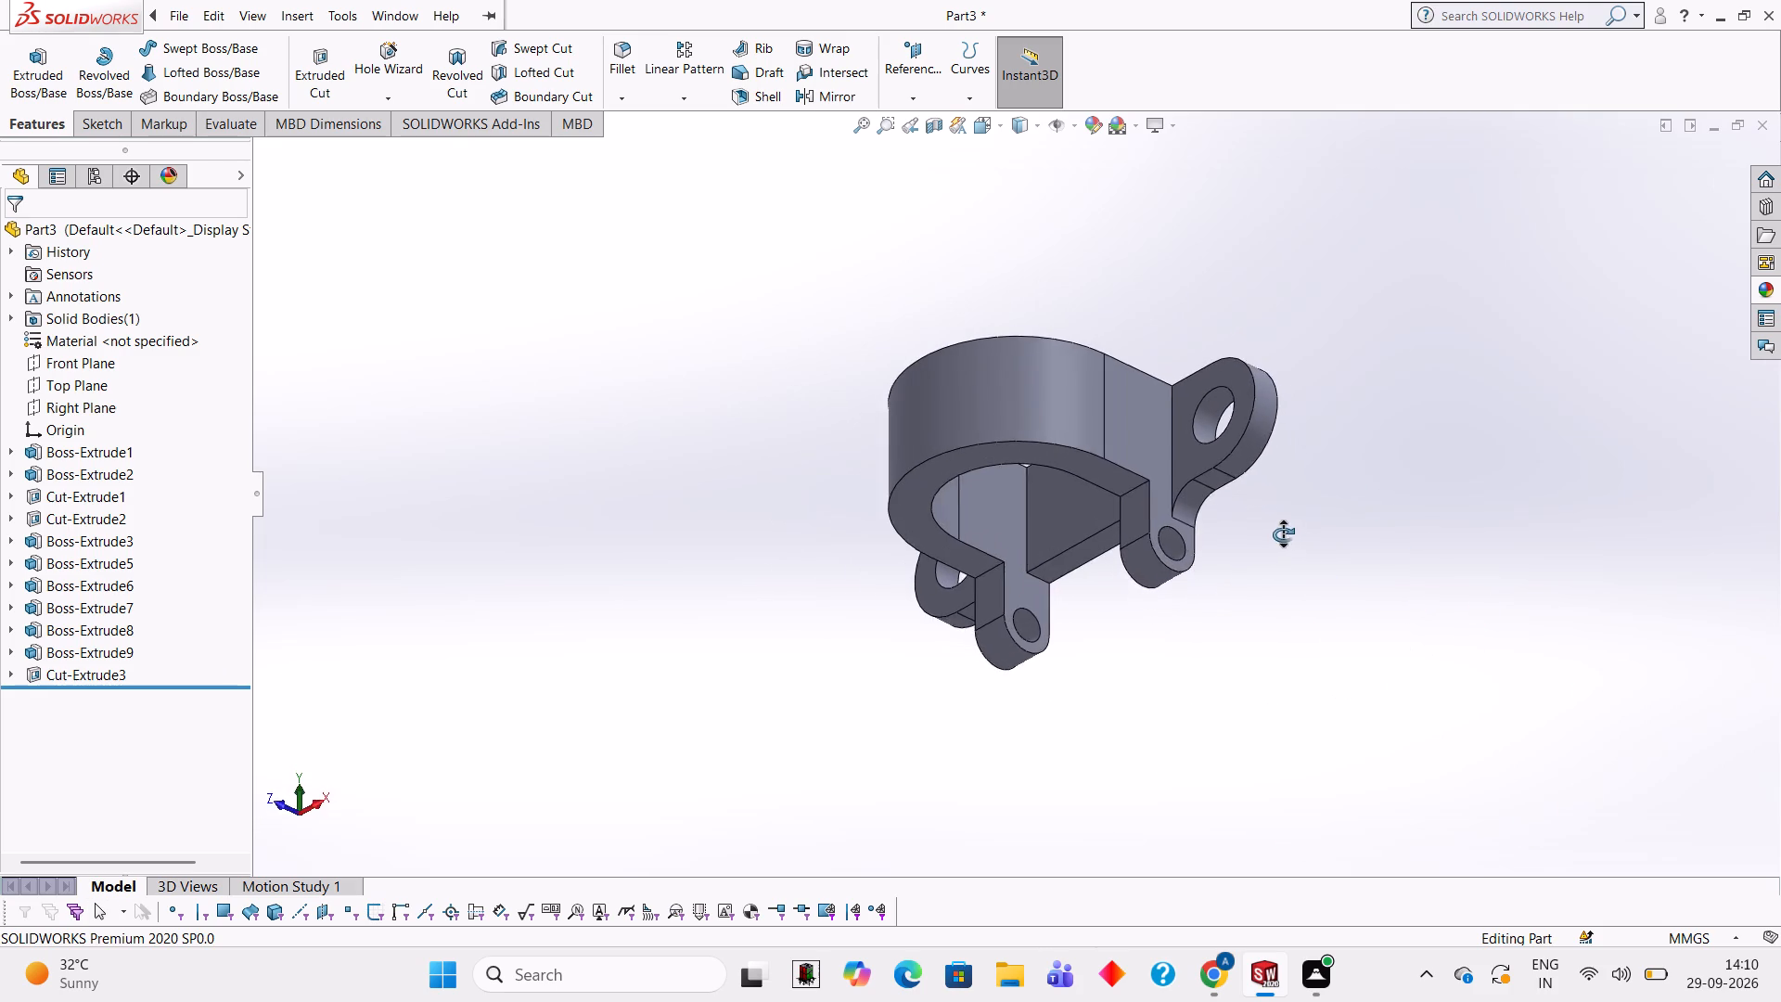
middle_drag(1283, 534, 1274, 530)
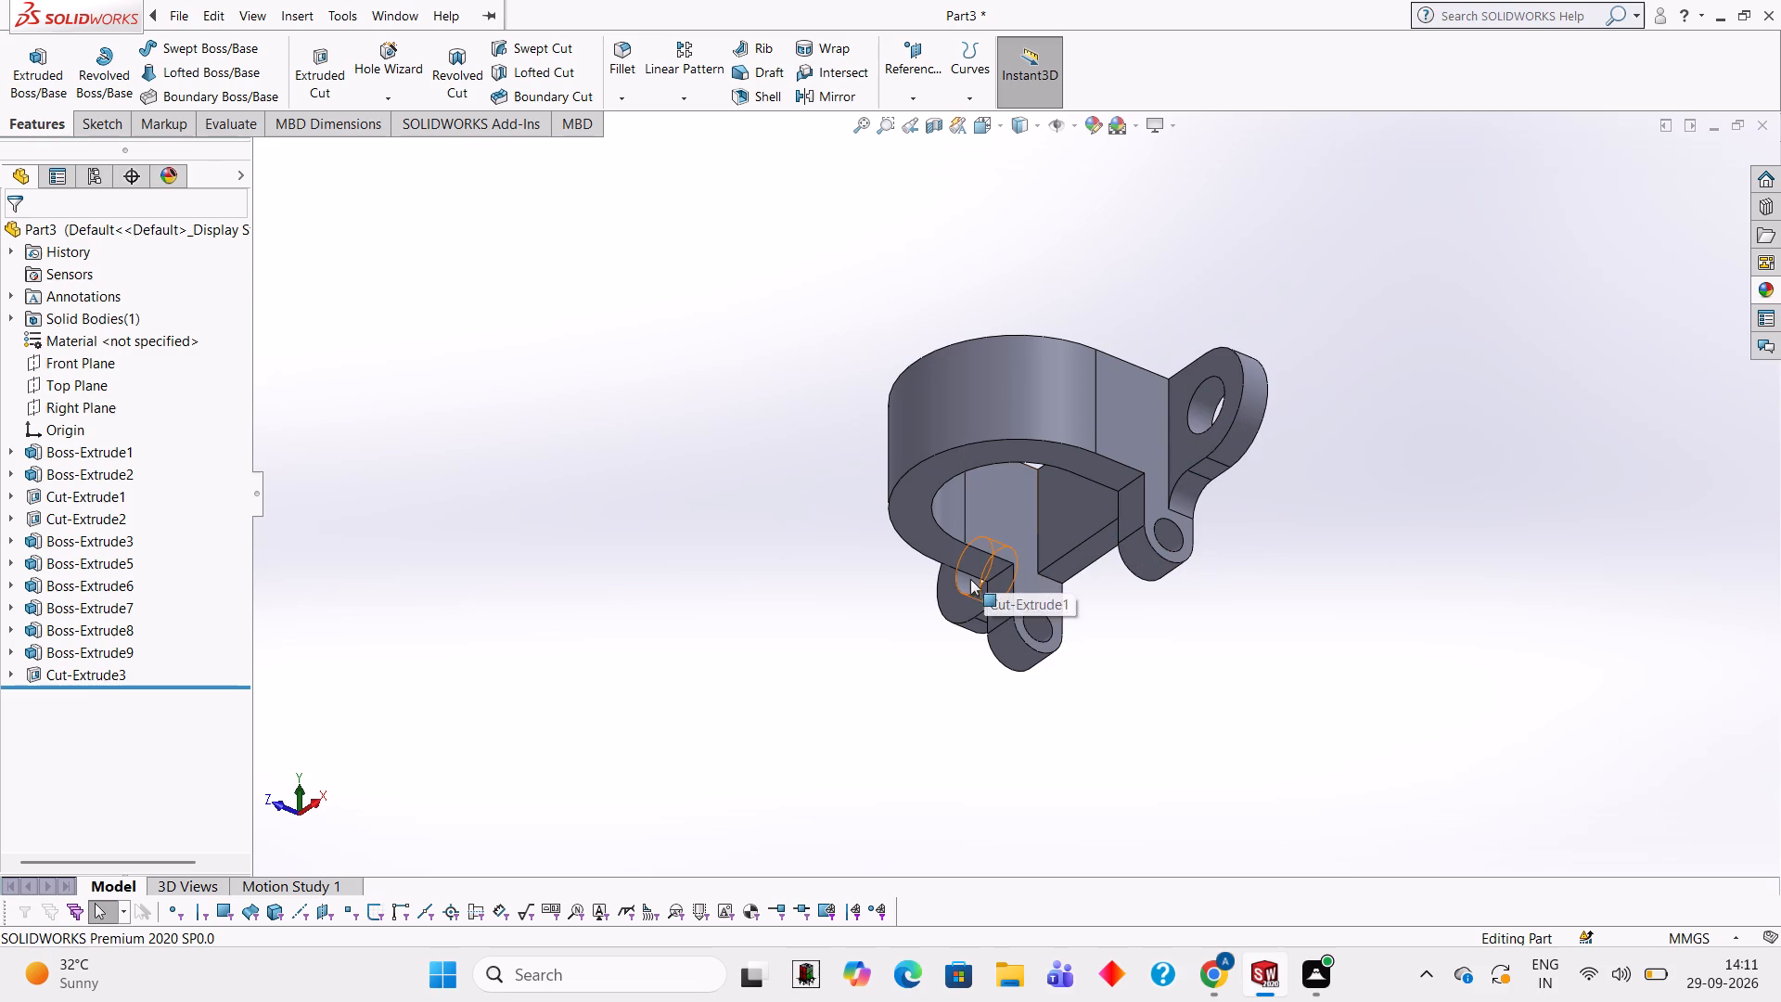
middle_drag(1301, 492, 1356, 525)
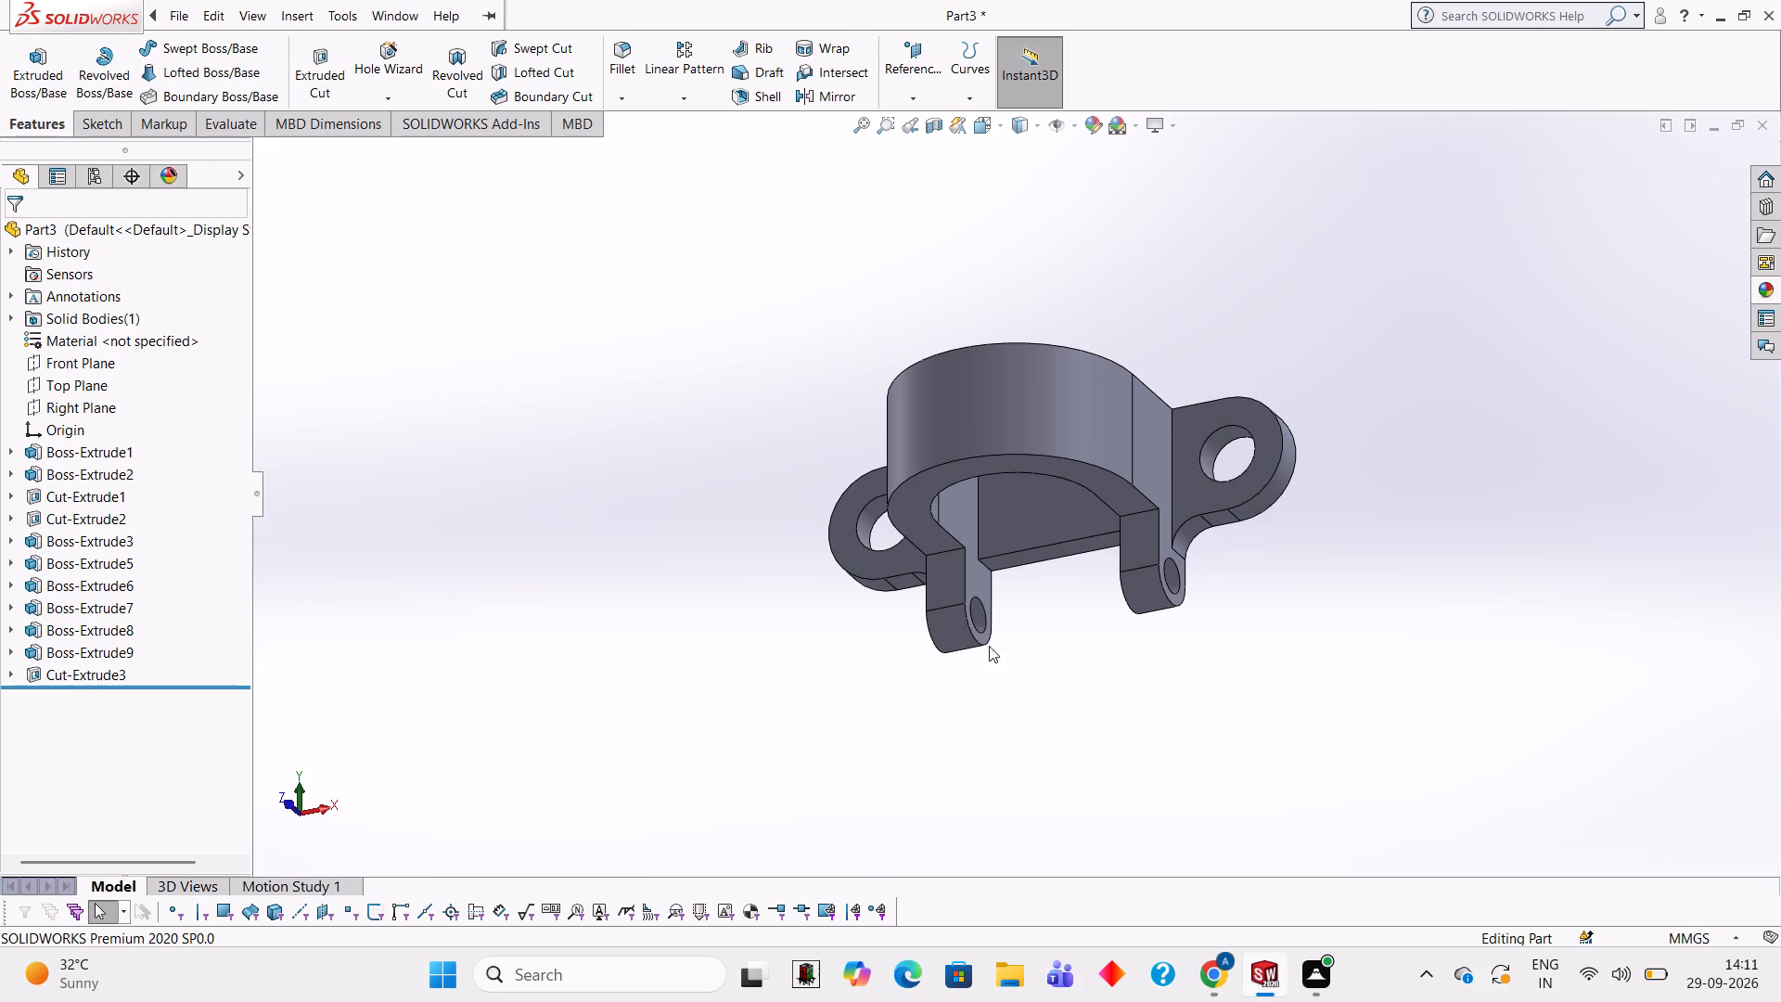
middle_drag(967, 662, 1122, 762)
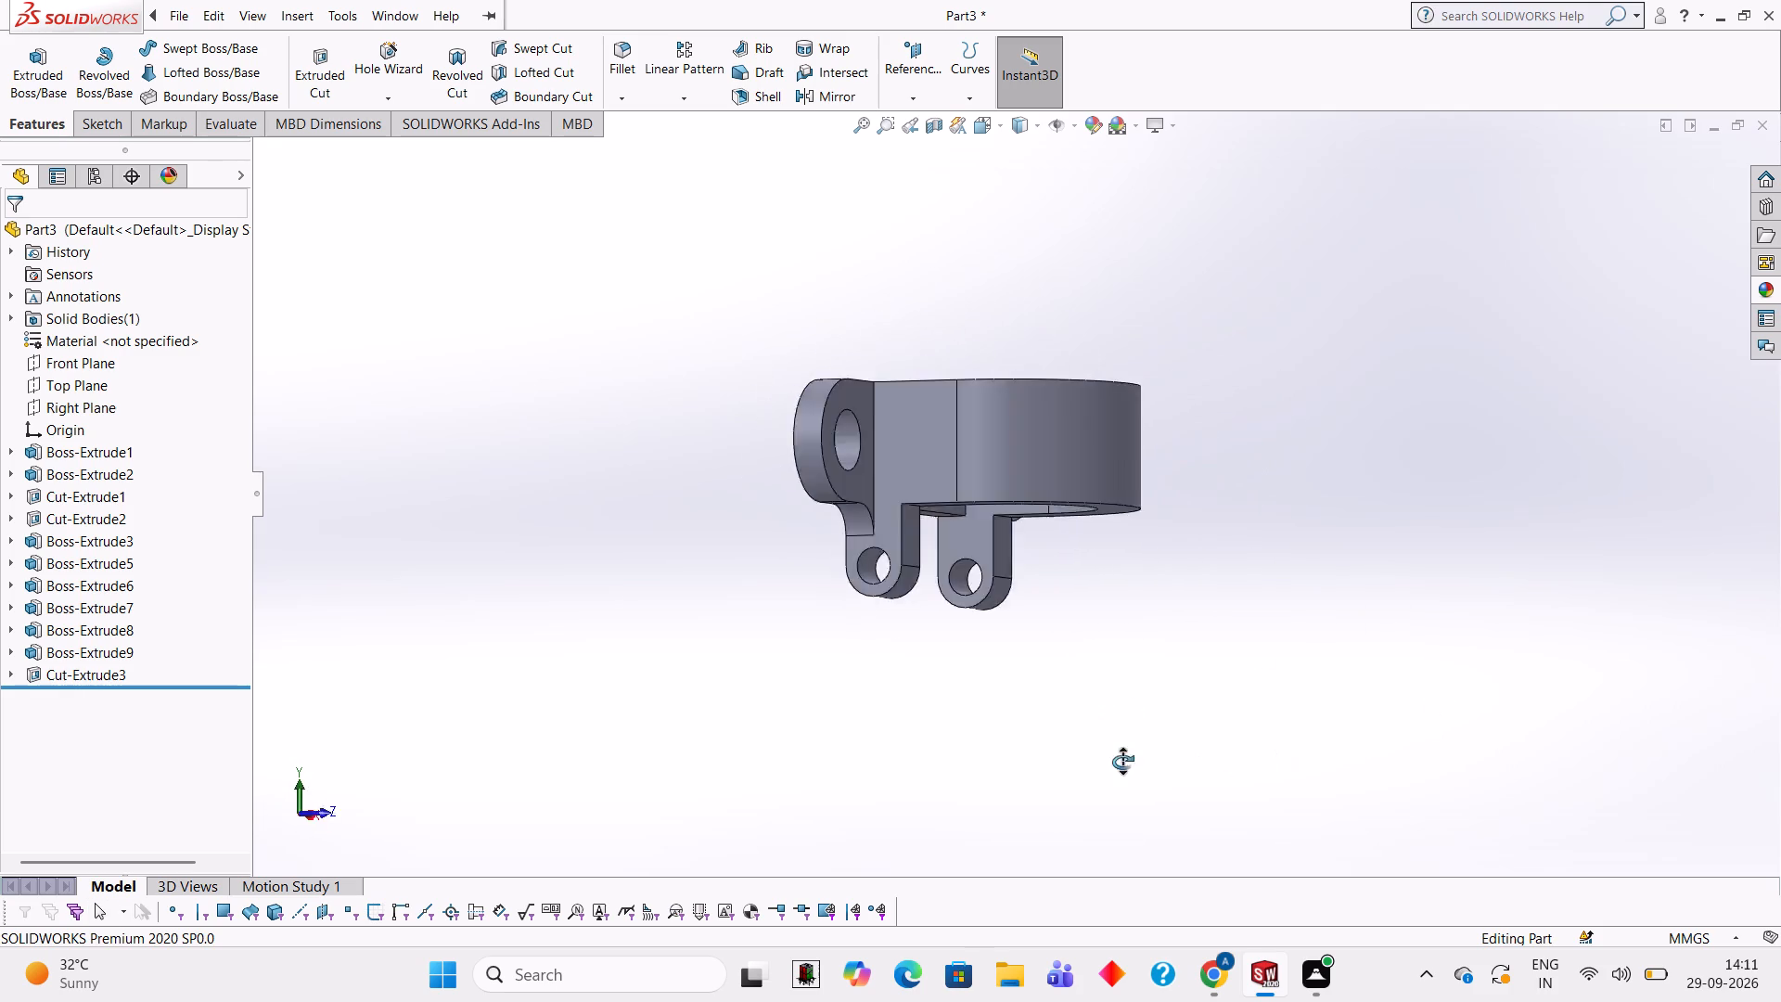
middle_drag(1122, 762, 1000, 439)
scroll(1025, 756, down, 1)
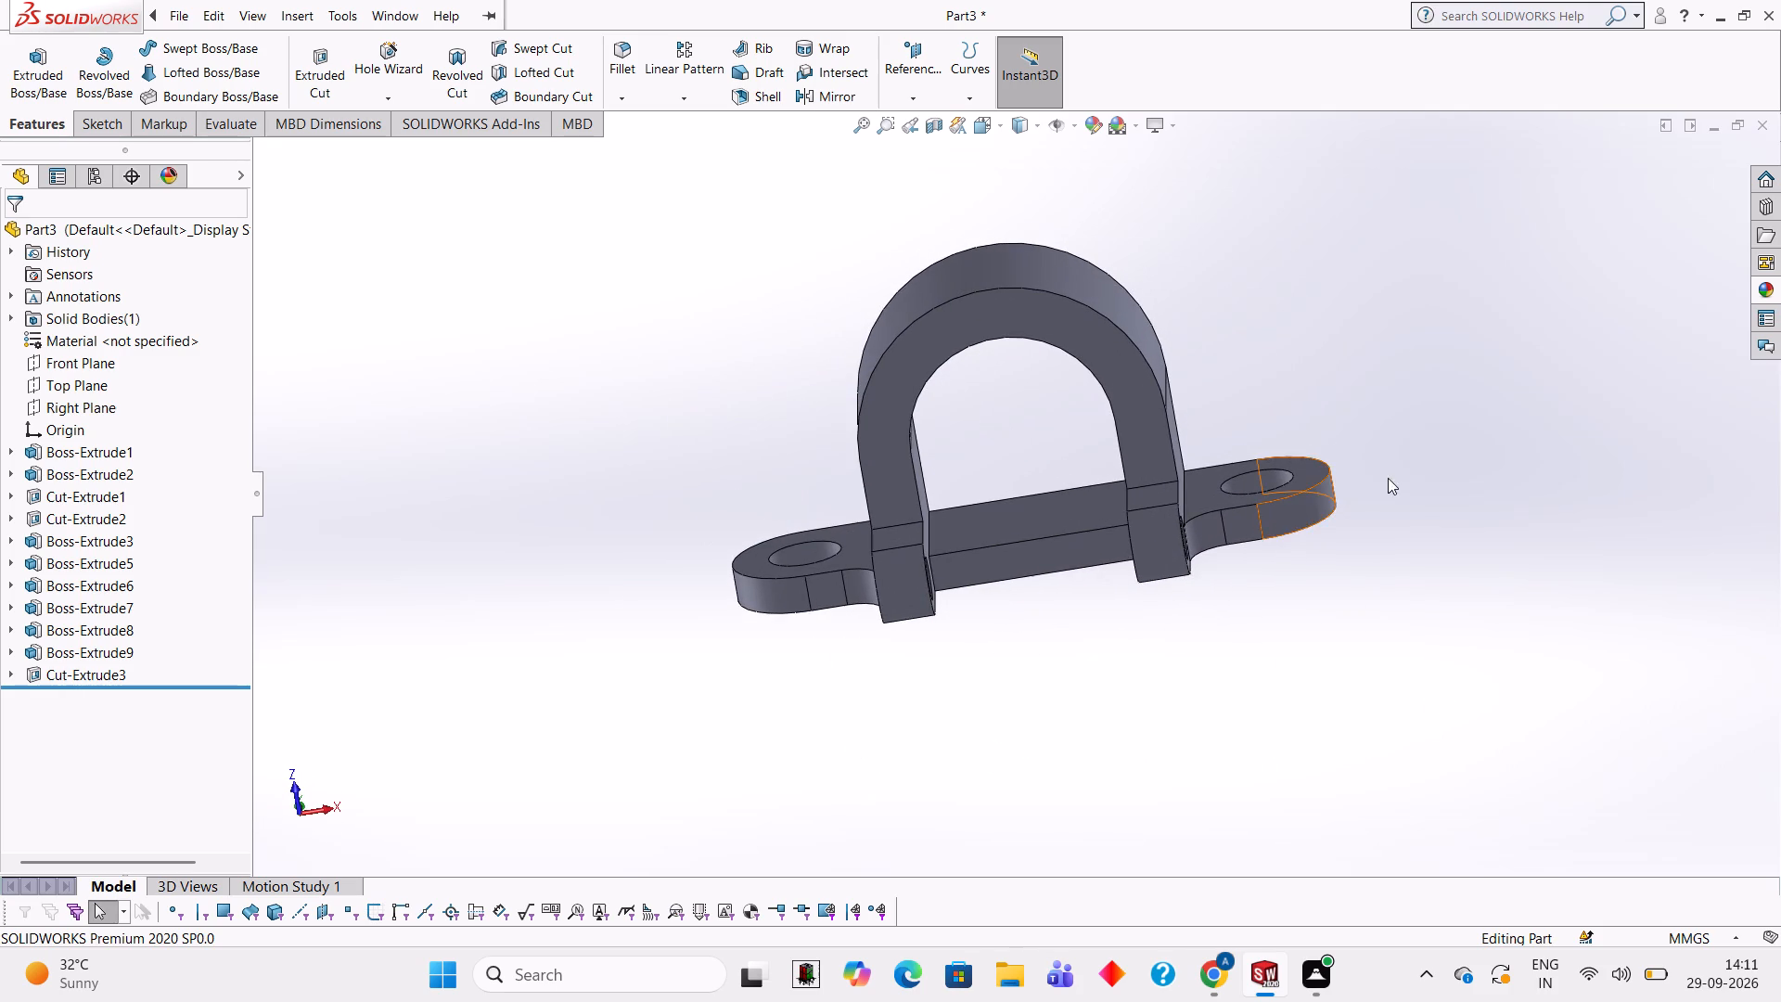
middle_drag(1370, 363, 1312, 634)
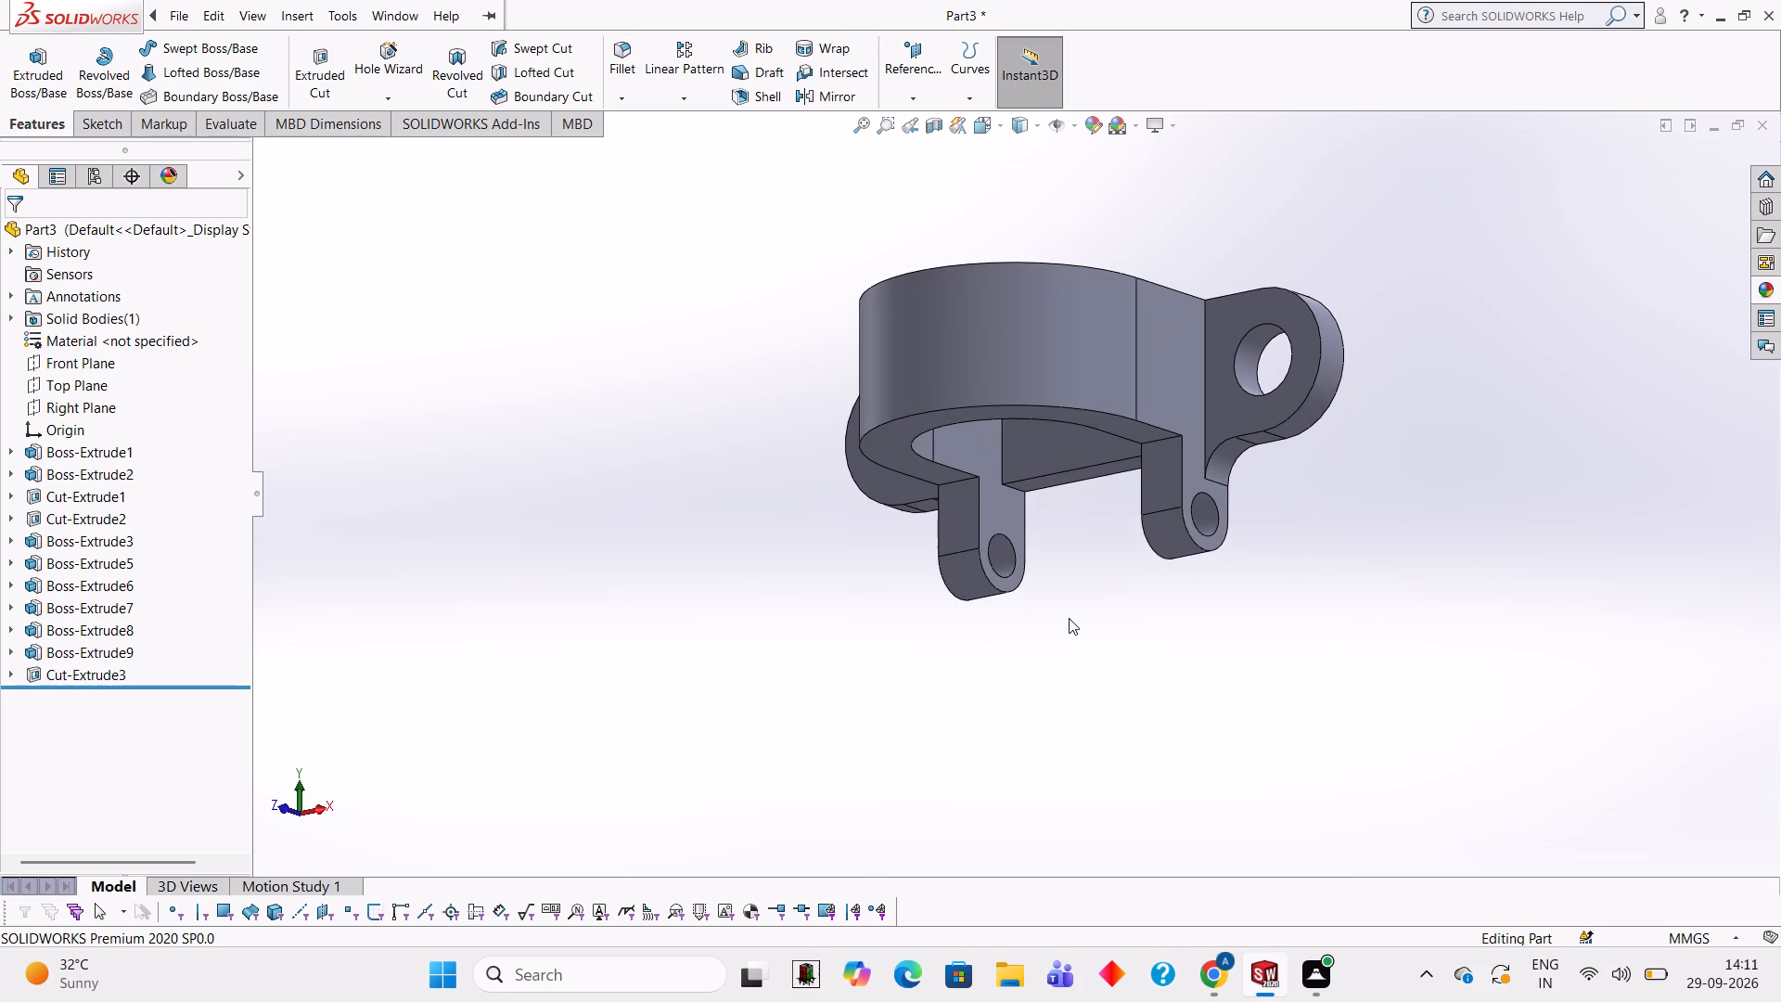
middle_drag(1077, 622, 1087, 627)
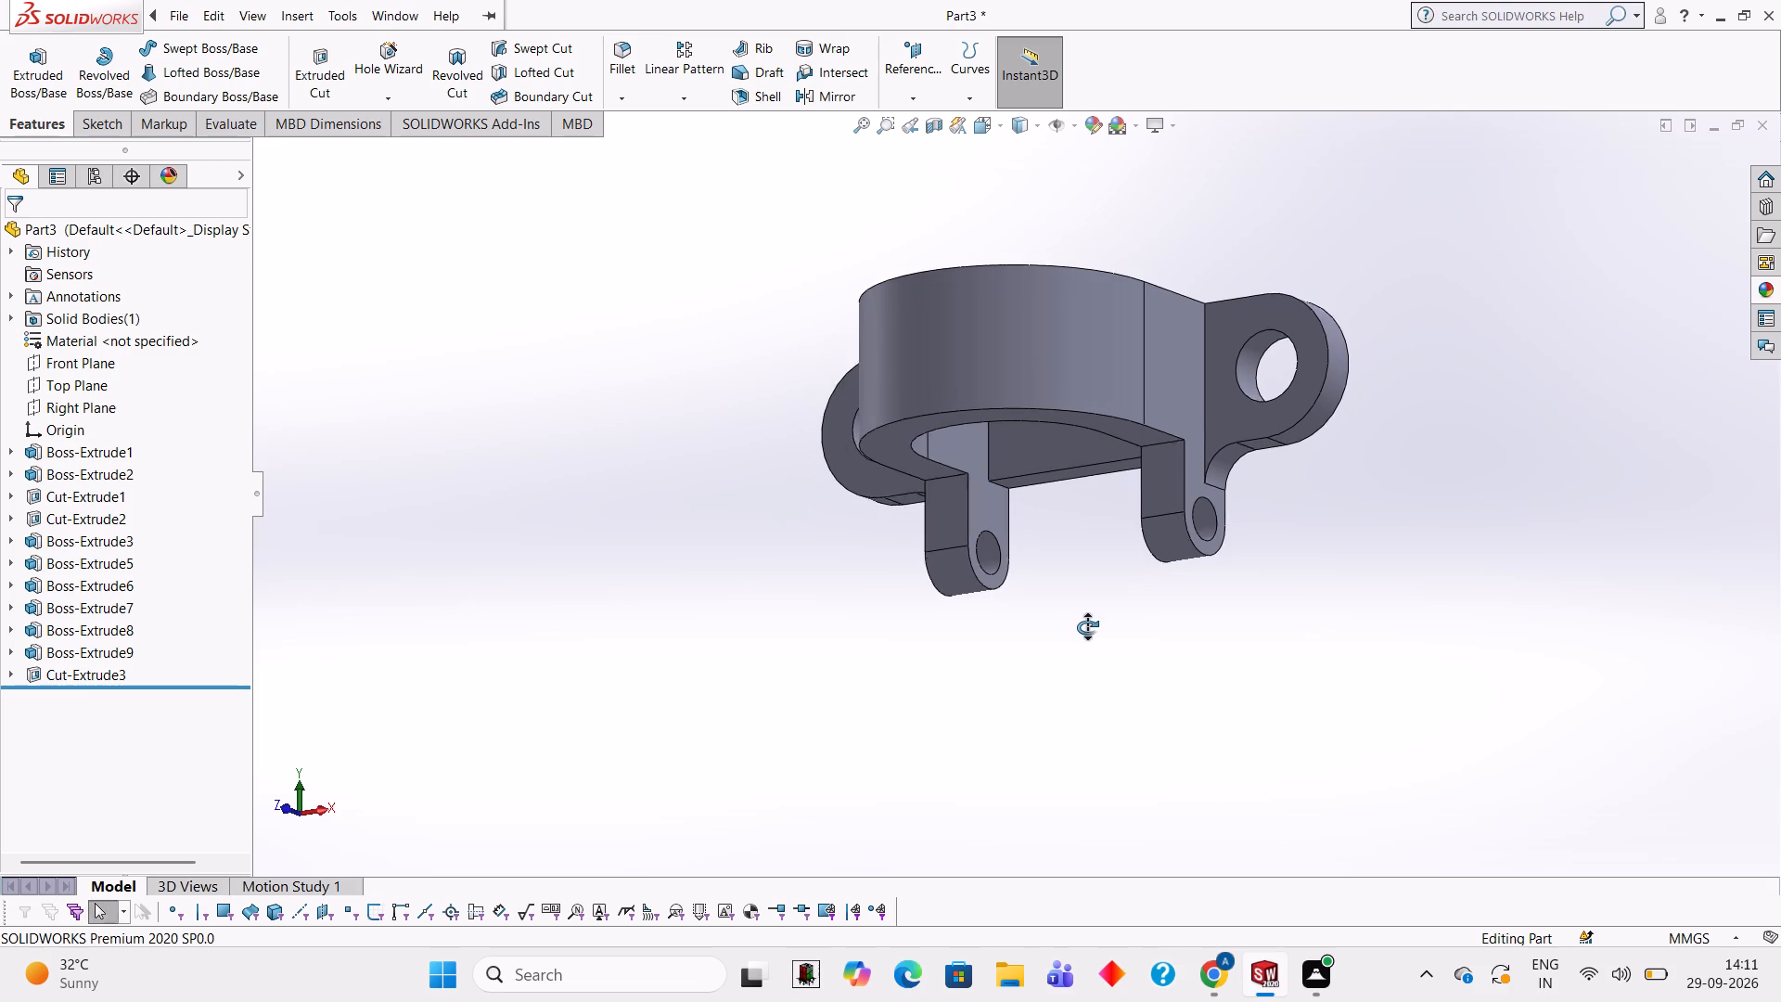
middle_drag(1087, 627, 1102, 635)
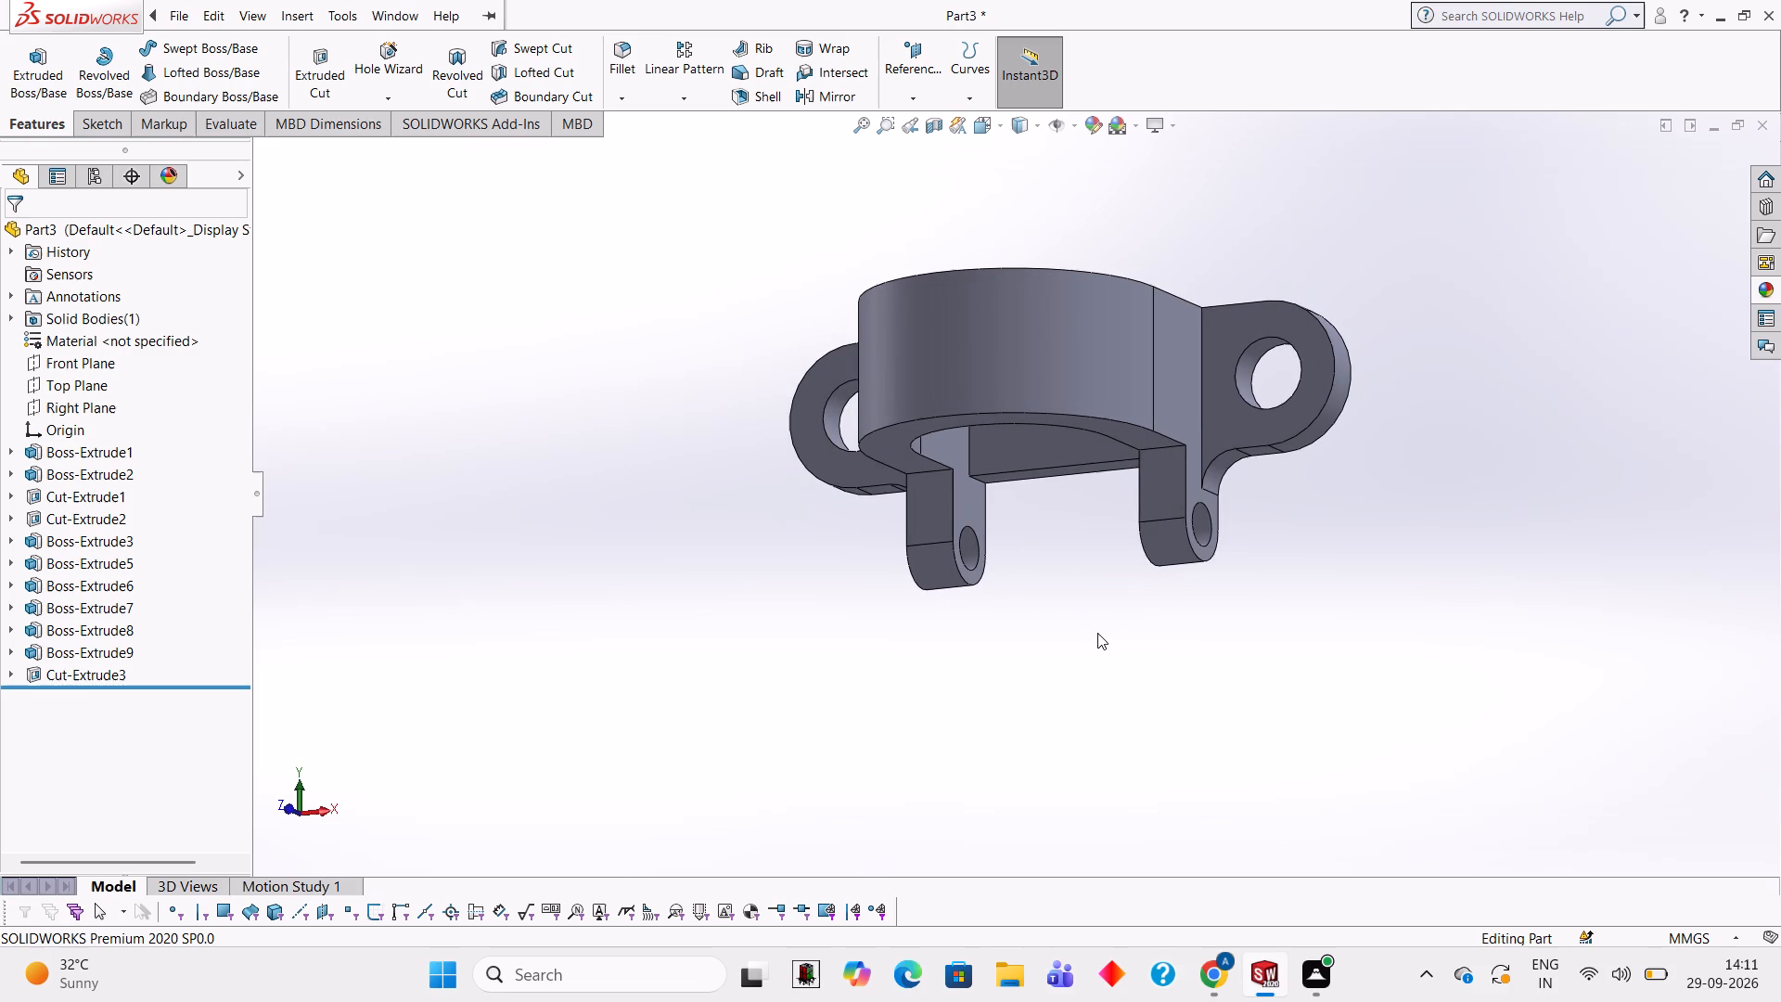
middle_drag(1097, 633, 1101, 634)
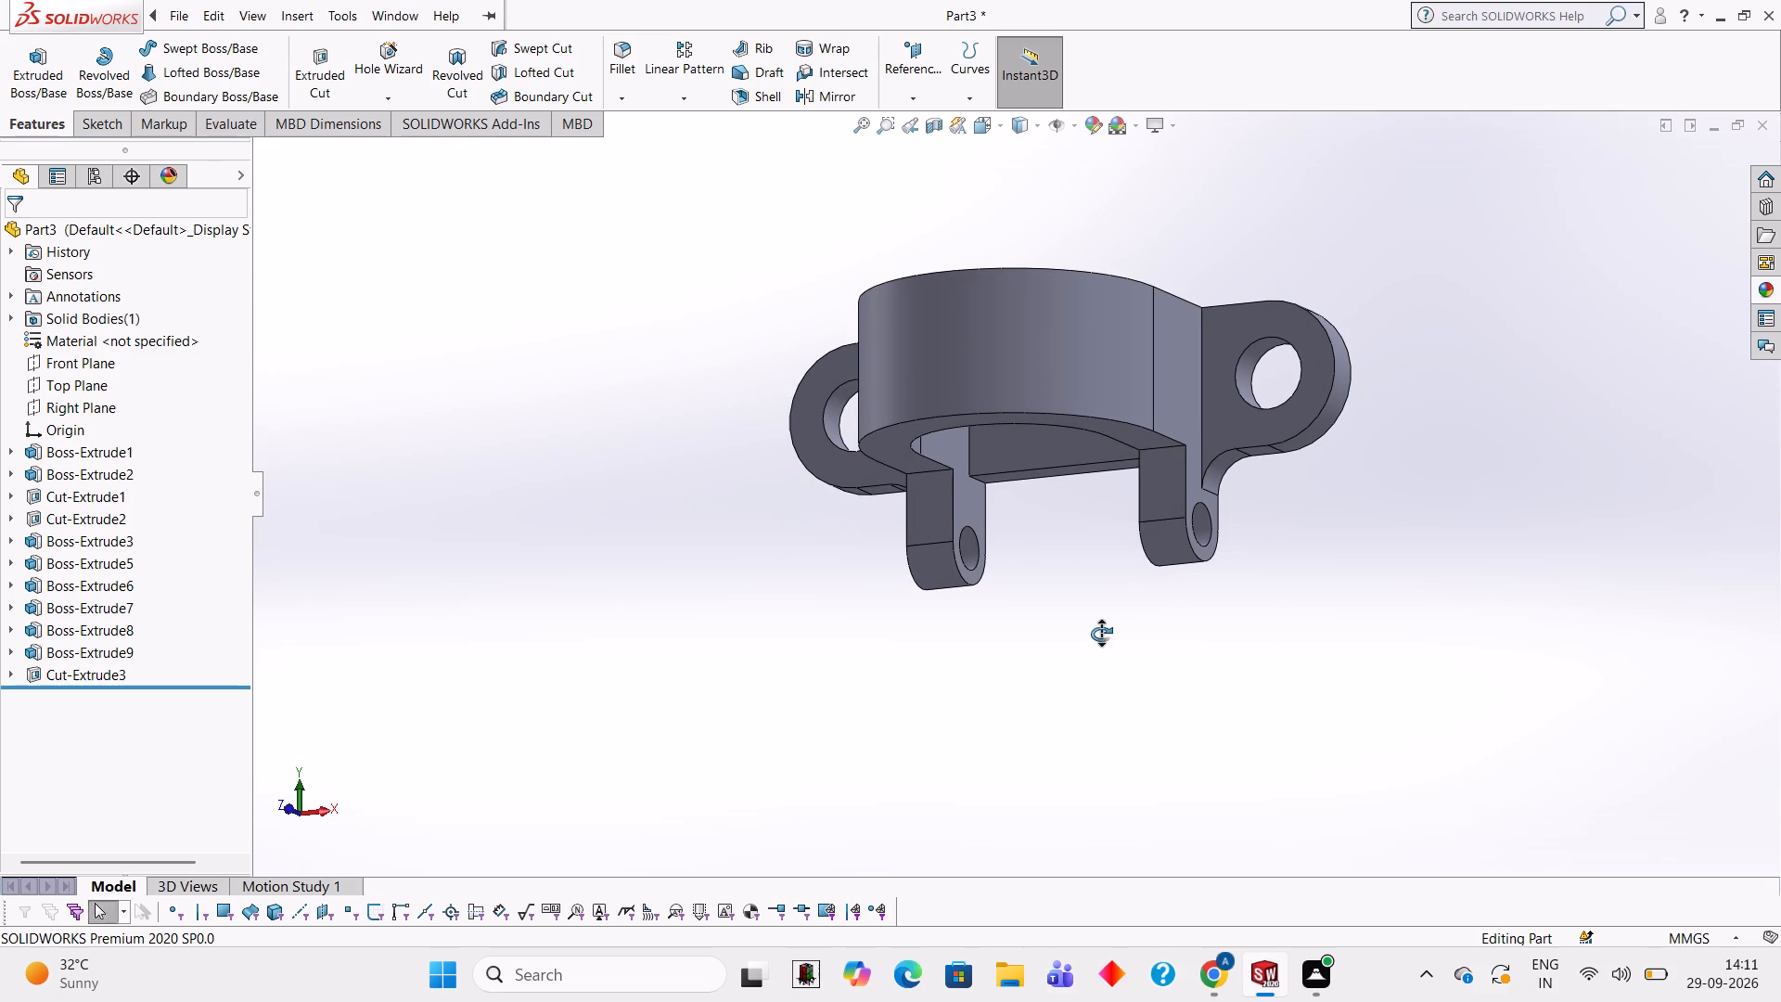
middle_drag(1101, 634, 1095, 573)
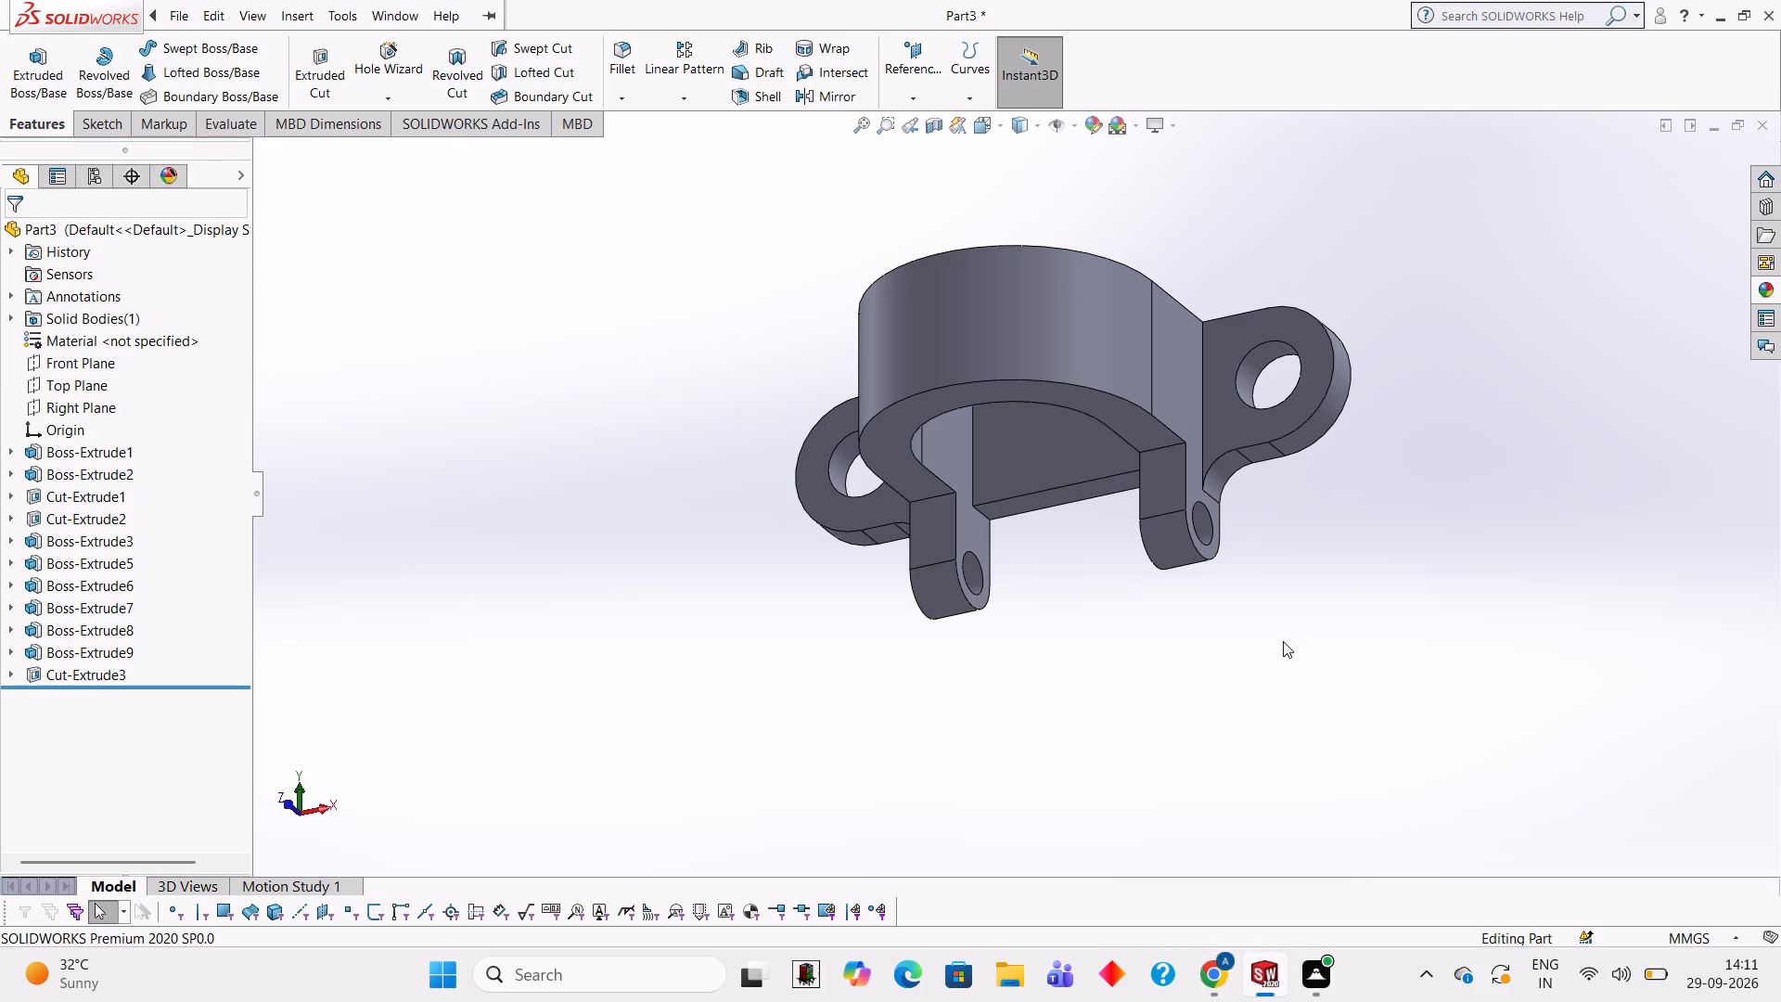
middle_drag(1283, 641, 1365, 604)
middle_drag(1223, 648, 1262, 627)
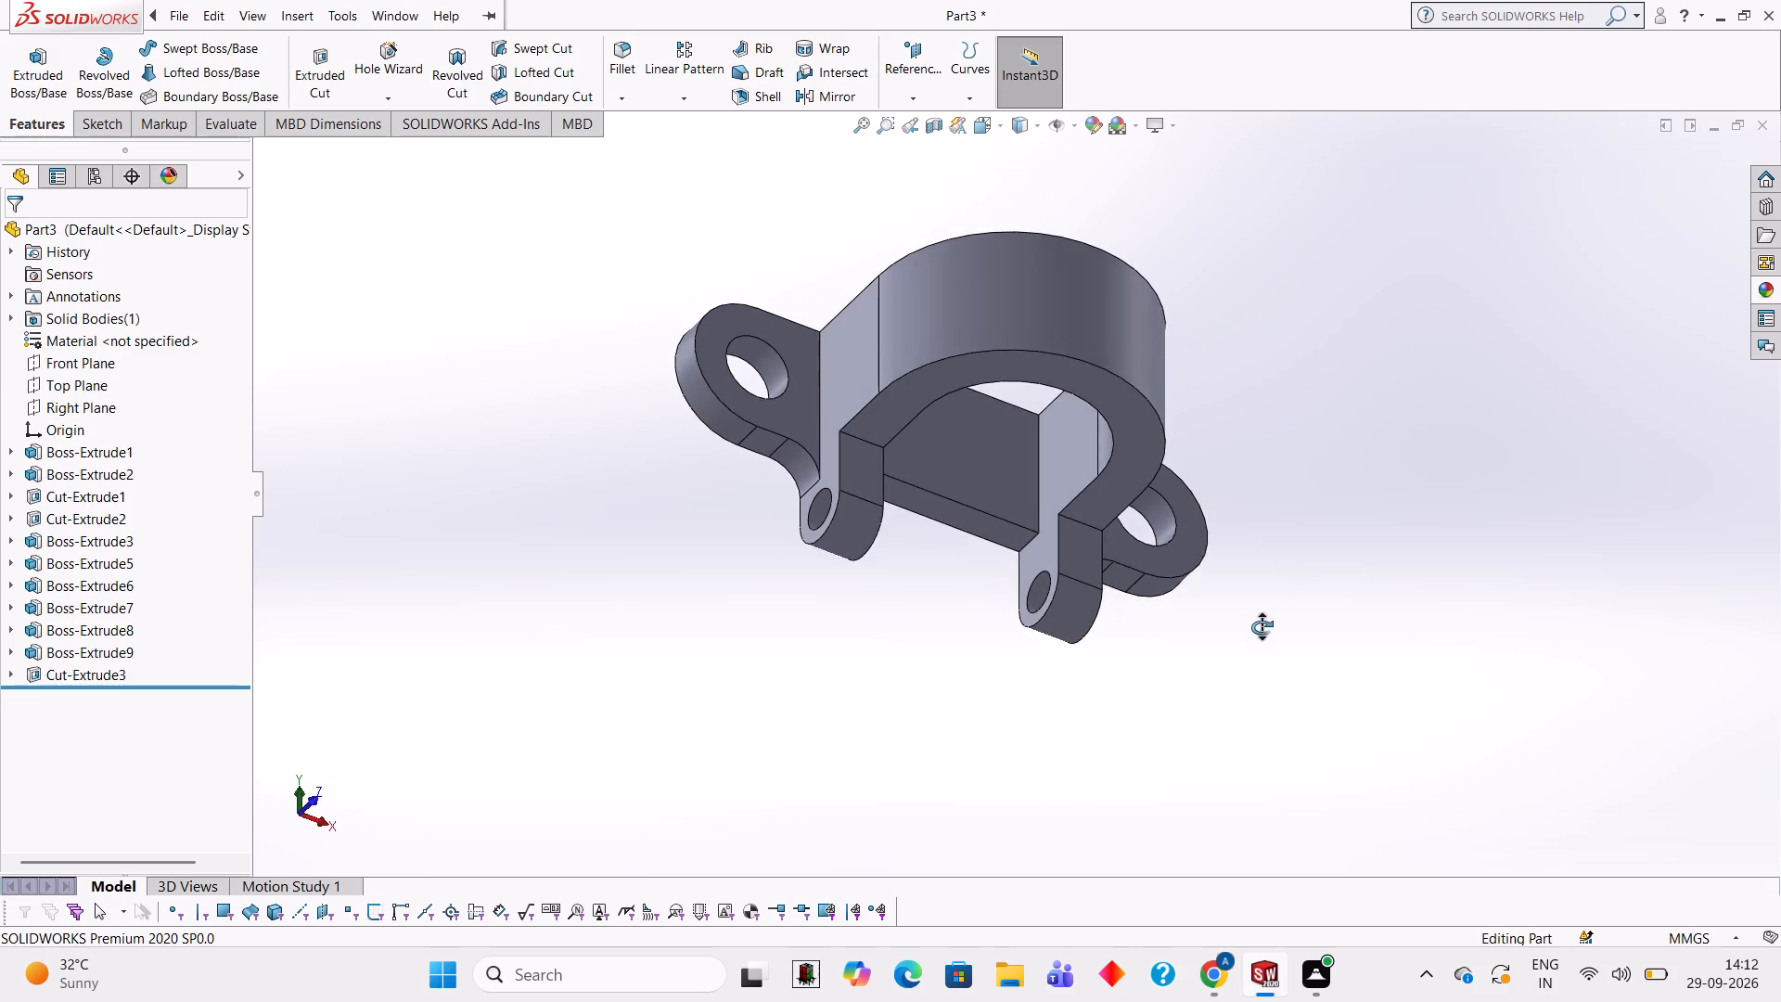
middle_drag(1262, 627, 1257, 720)
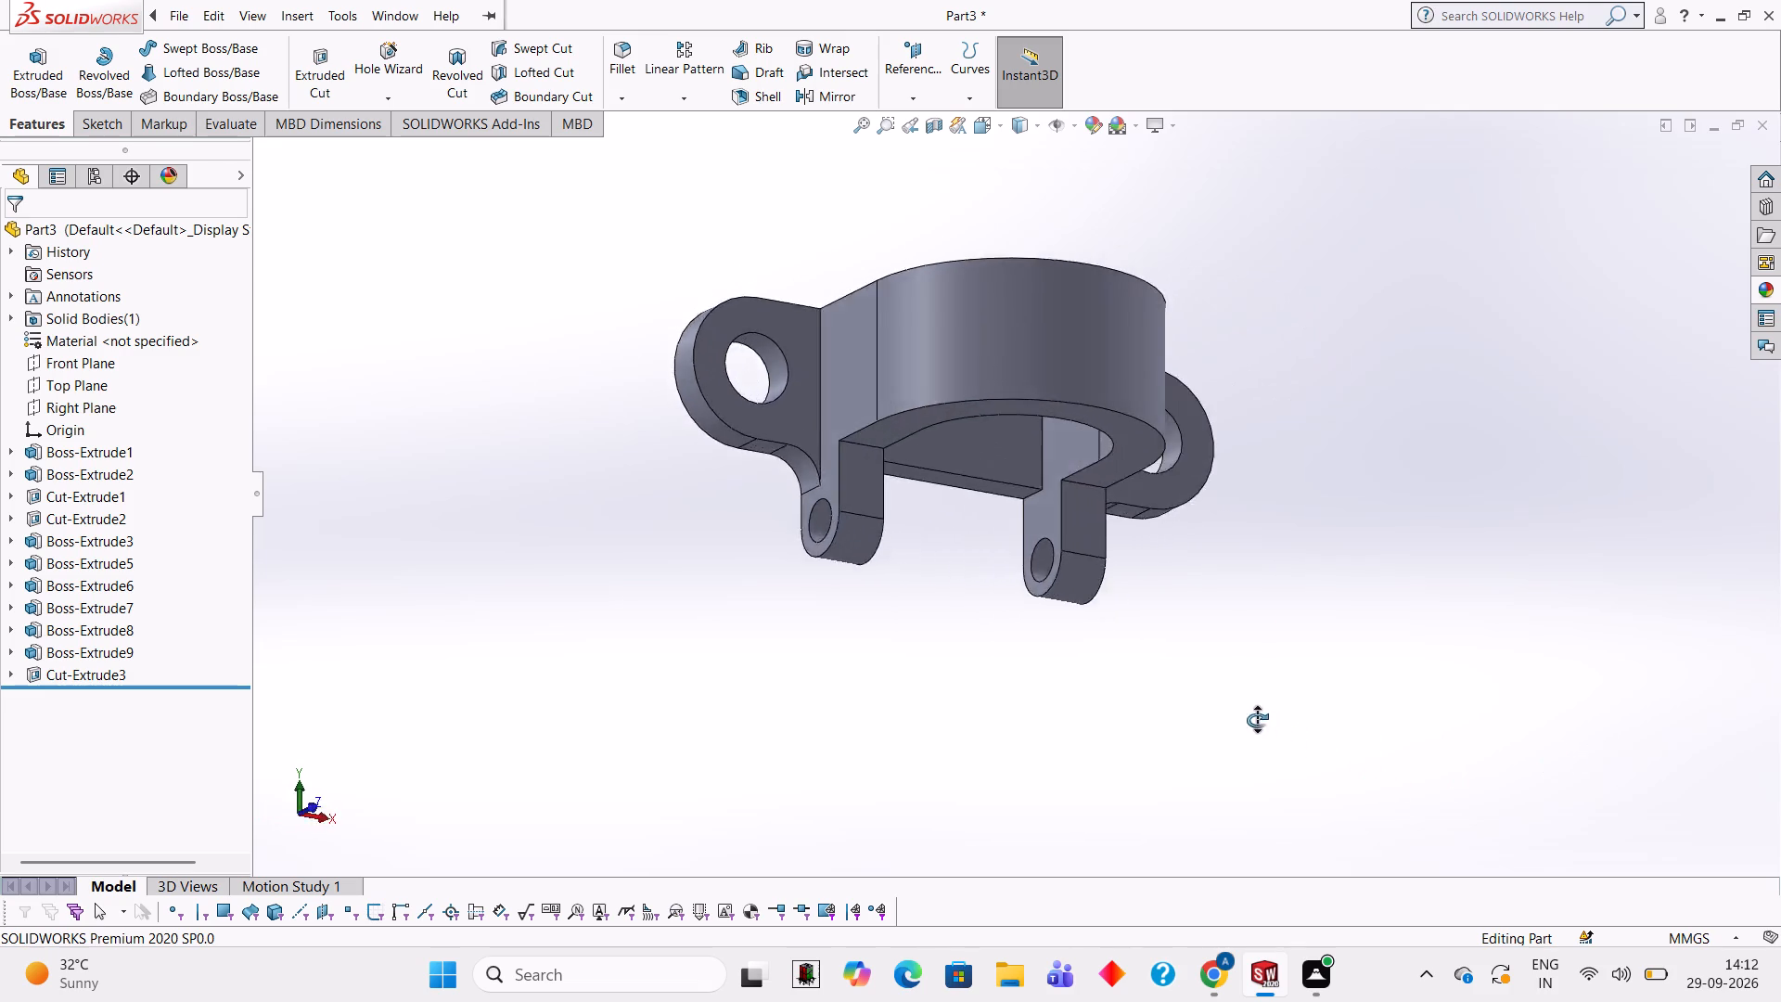
middle_drag(1257, 720, 1115, 638)
scroll(1115, 638, up, 2)
middle_drag(1136, 649, 1163, 664)
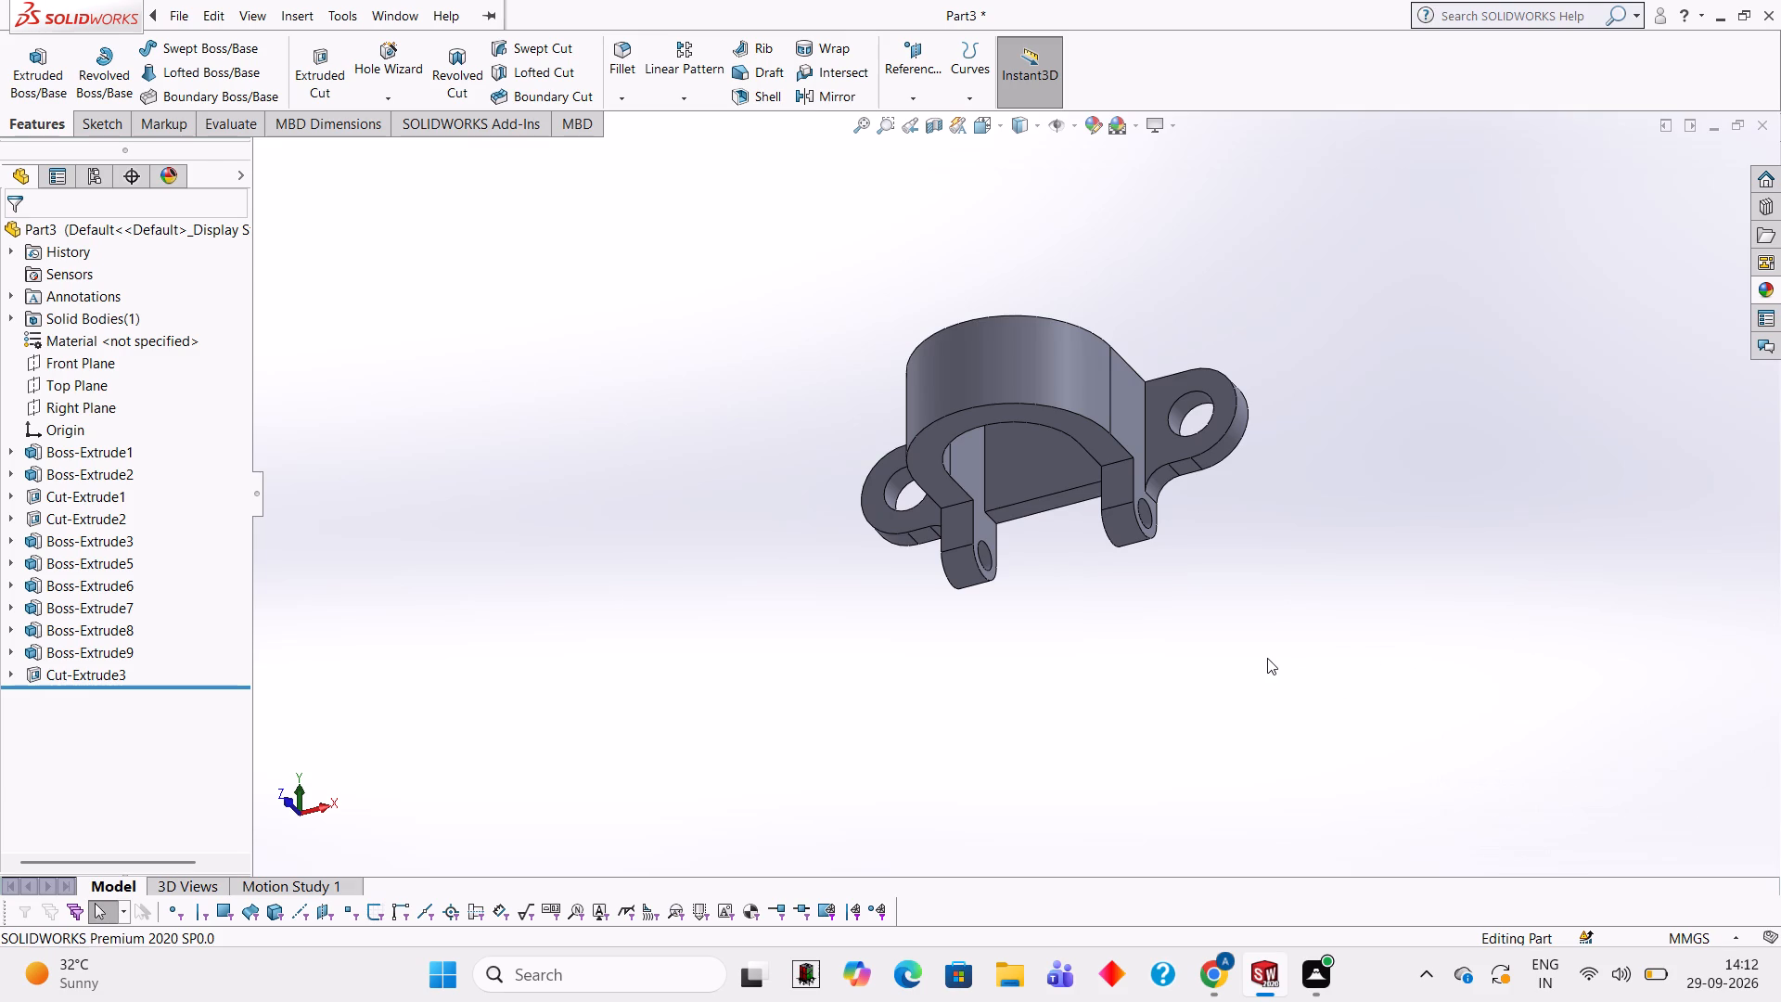
middle_drag(1205, 653, 1214, 658)
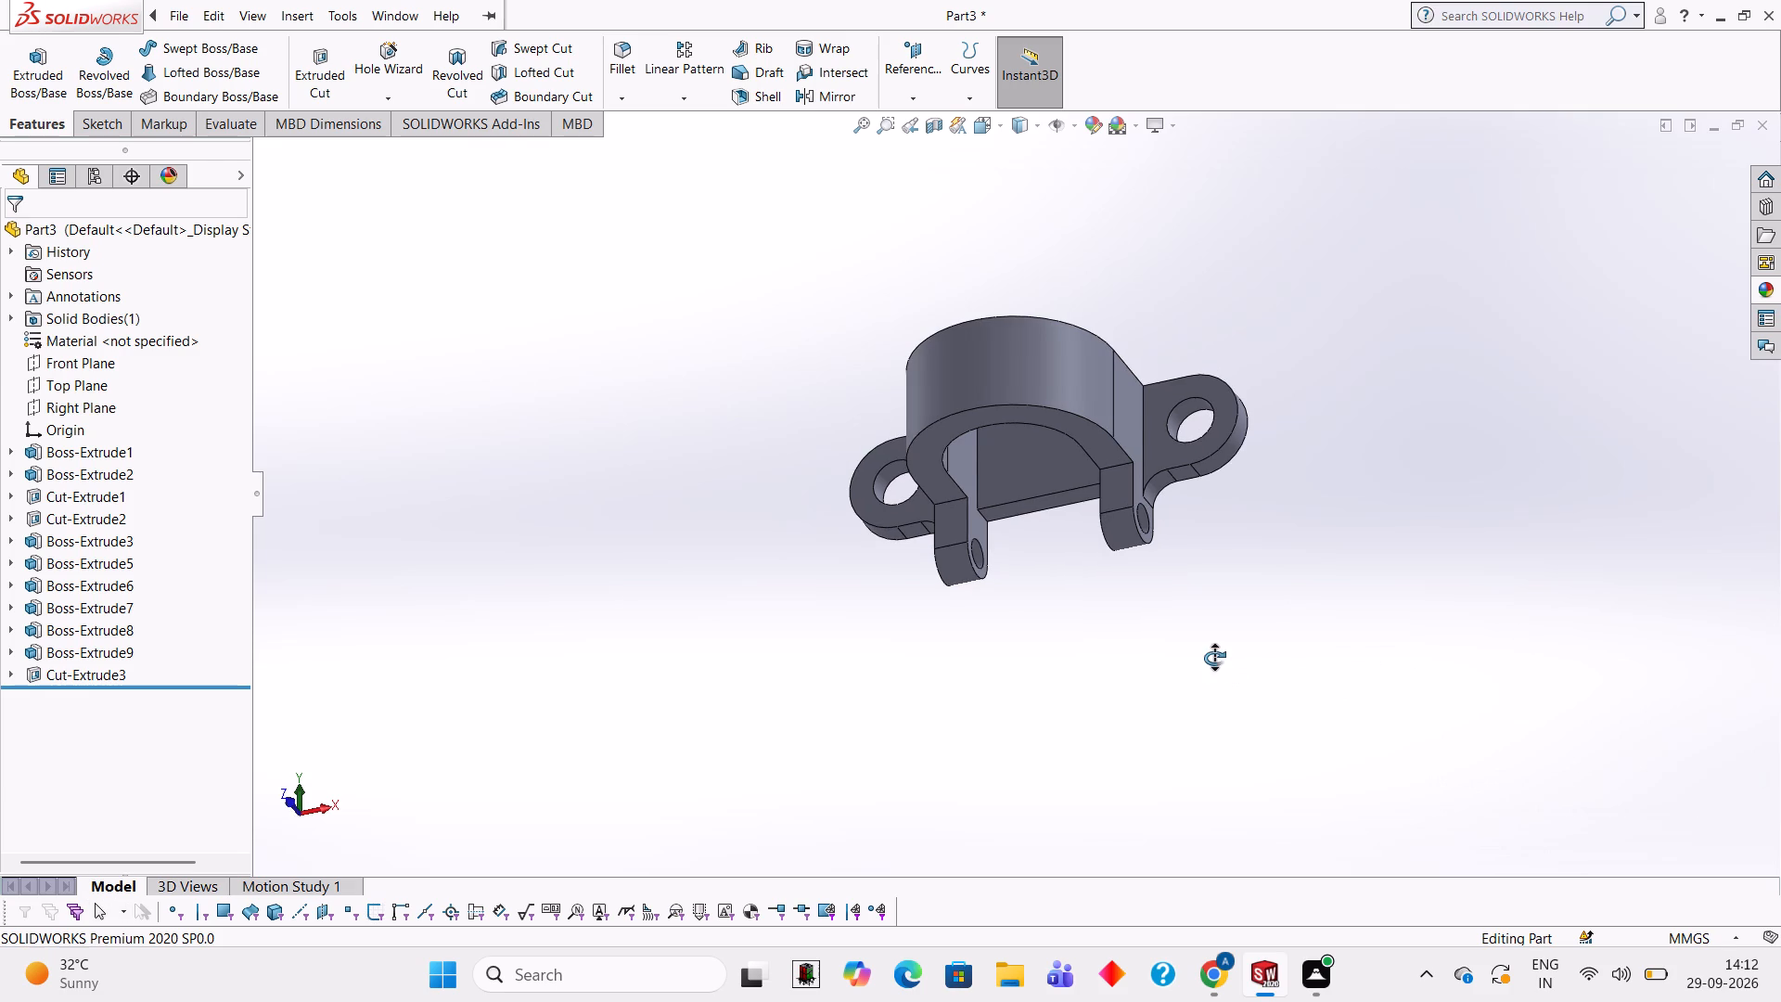
Examine the finished bracket from several angles, checking the arched boss, plate holes and side tabs.
middle_drag(1214, 658, 1207, 617)
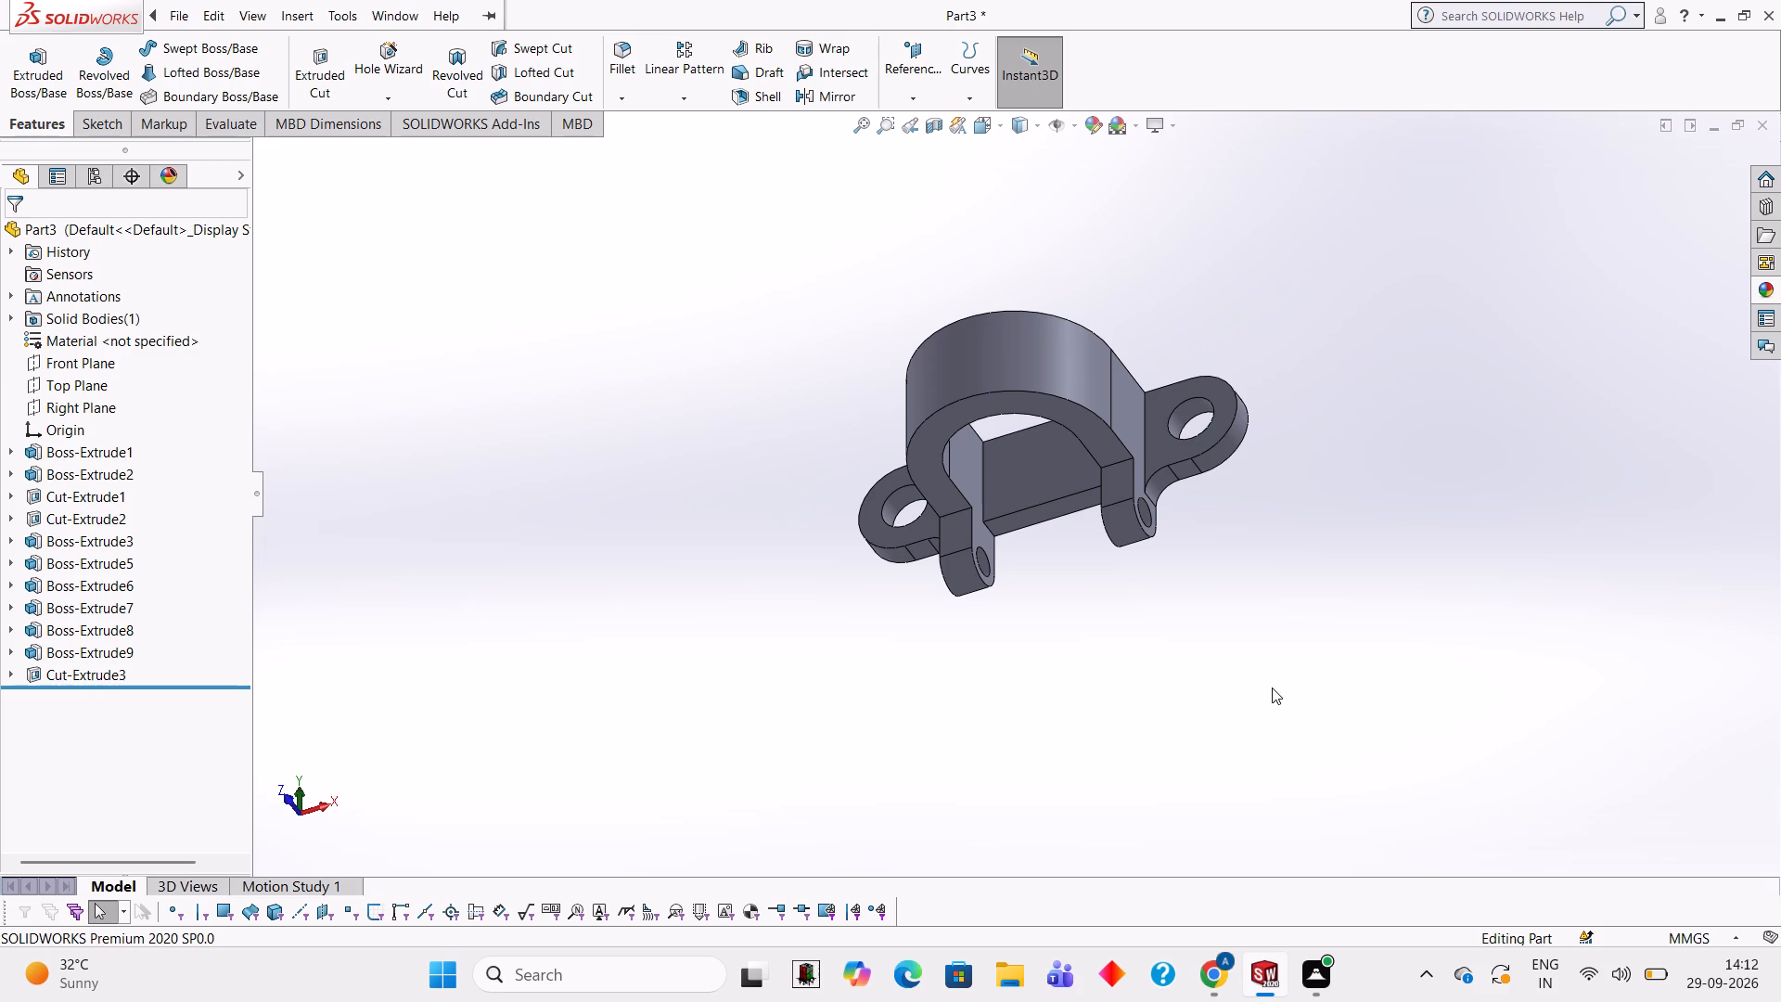
middle_drag(1156, 595, 1233, 640)
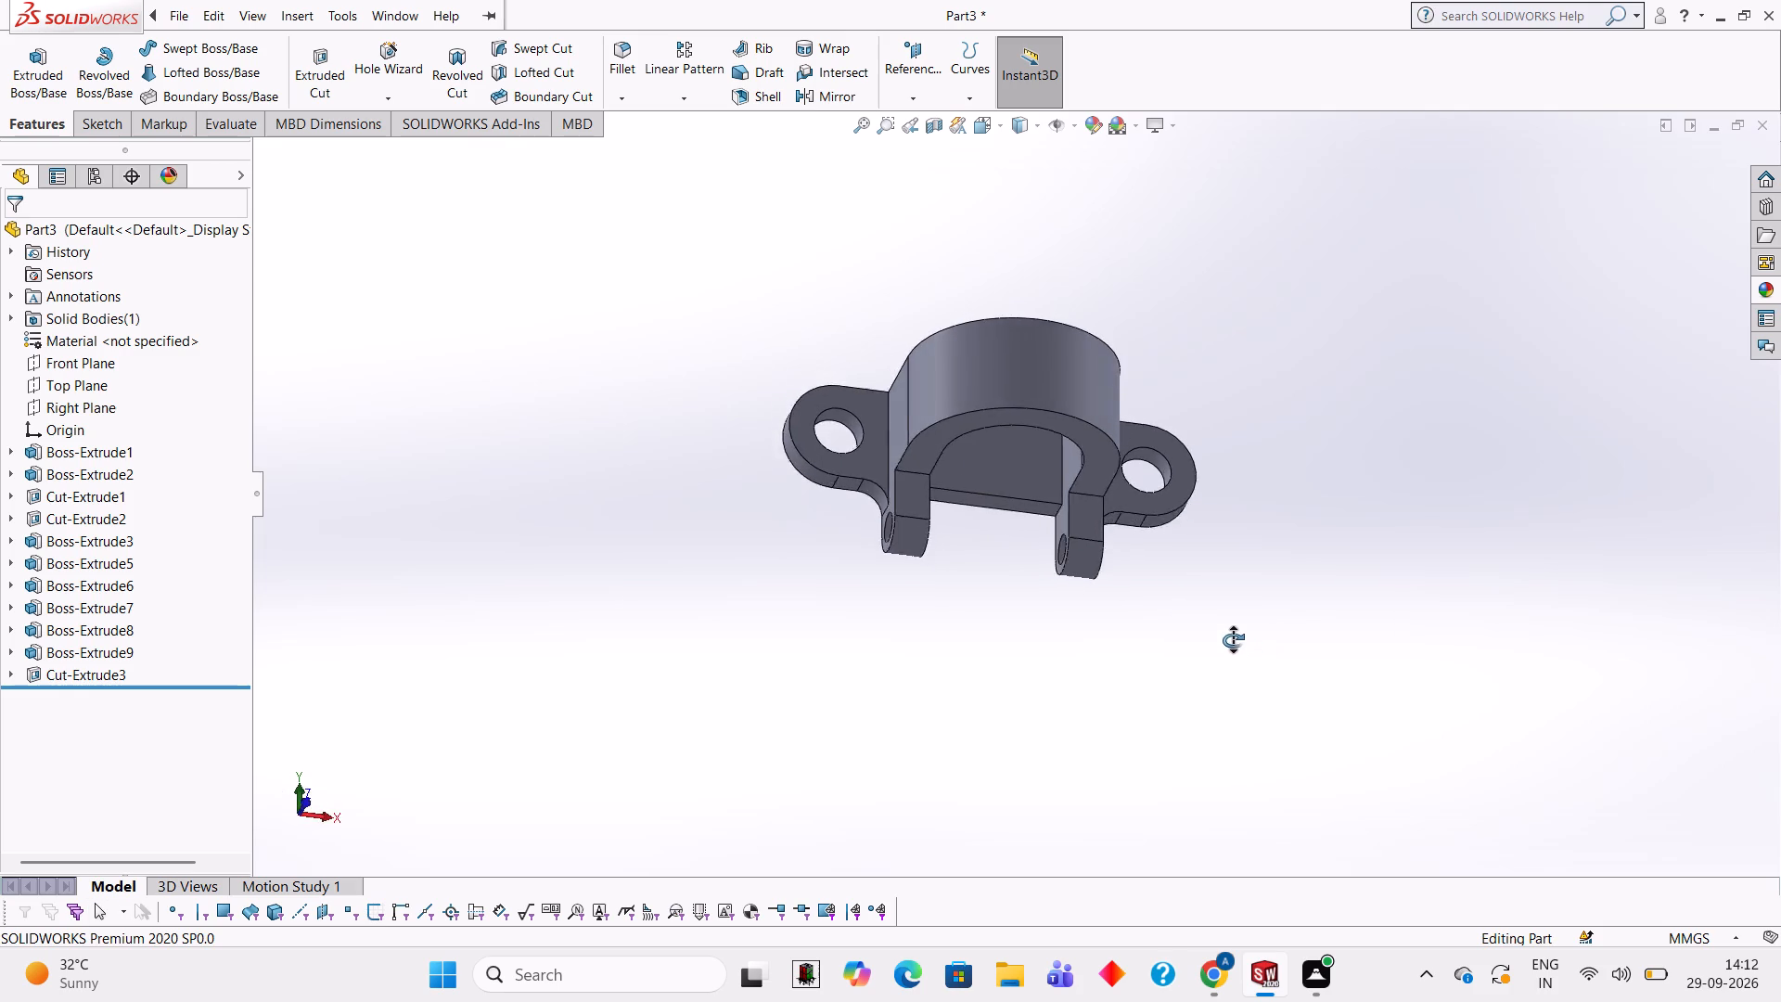
middle_drag(1233, 640, 1223, 636)
scroll(1198, 600, up, 1)
middle_drag(1198, 600, 1140, 626)
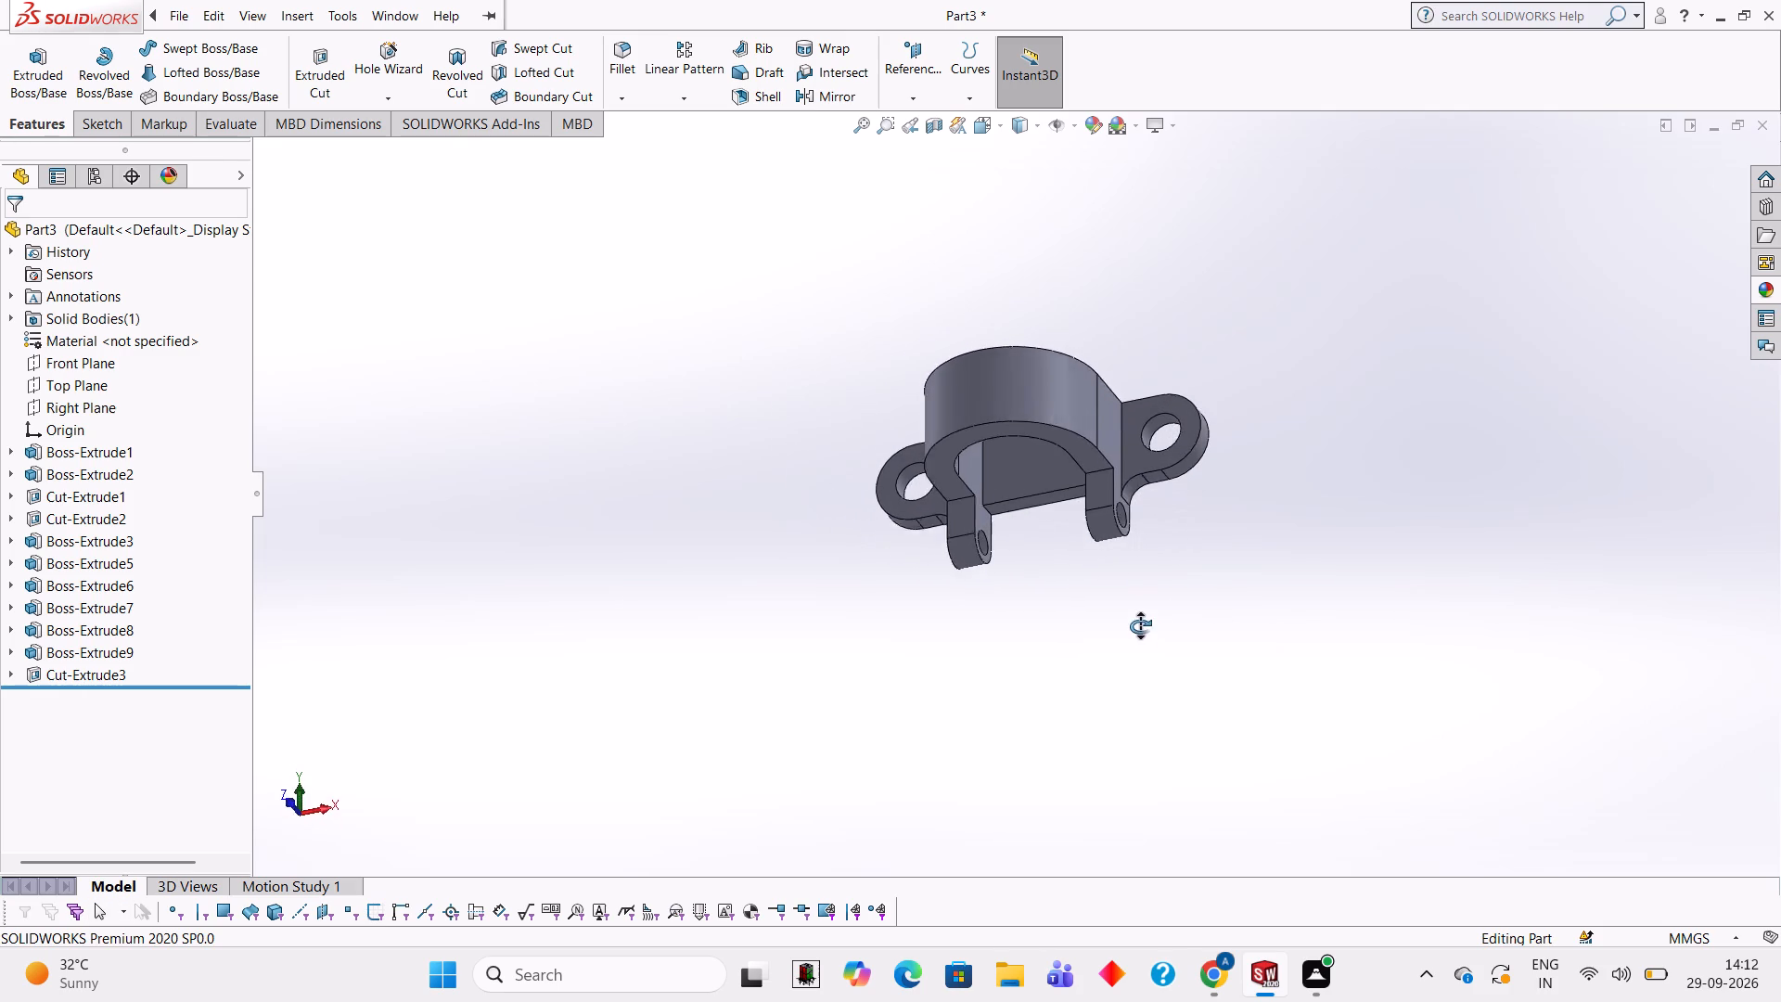
middle_drag(1140, 626, 1150, 636)
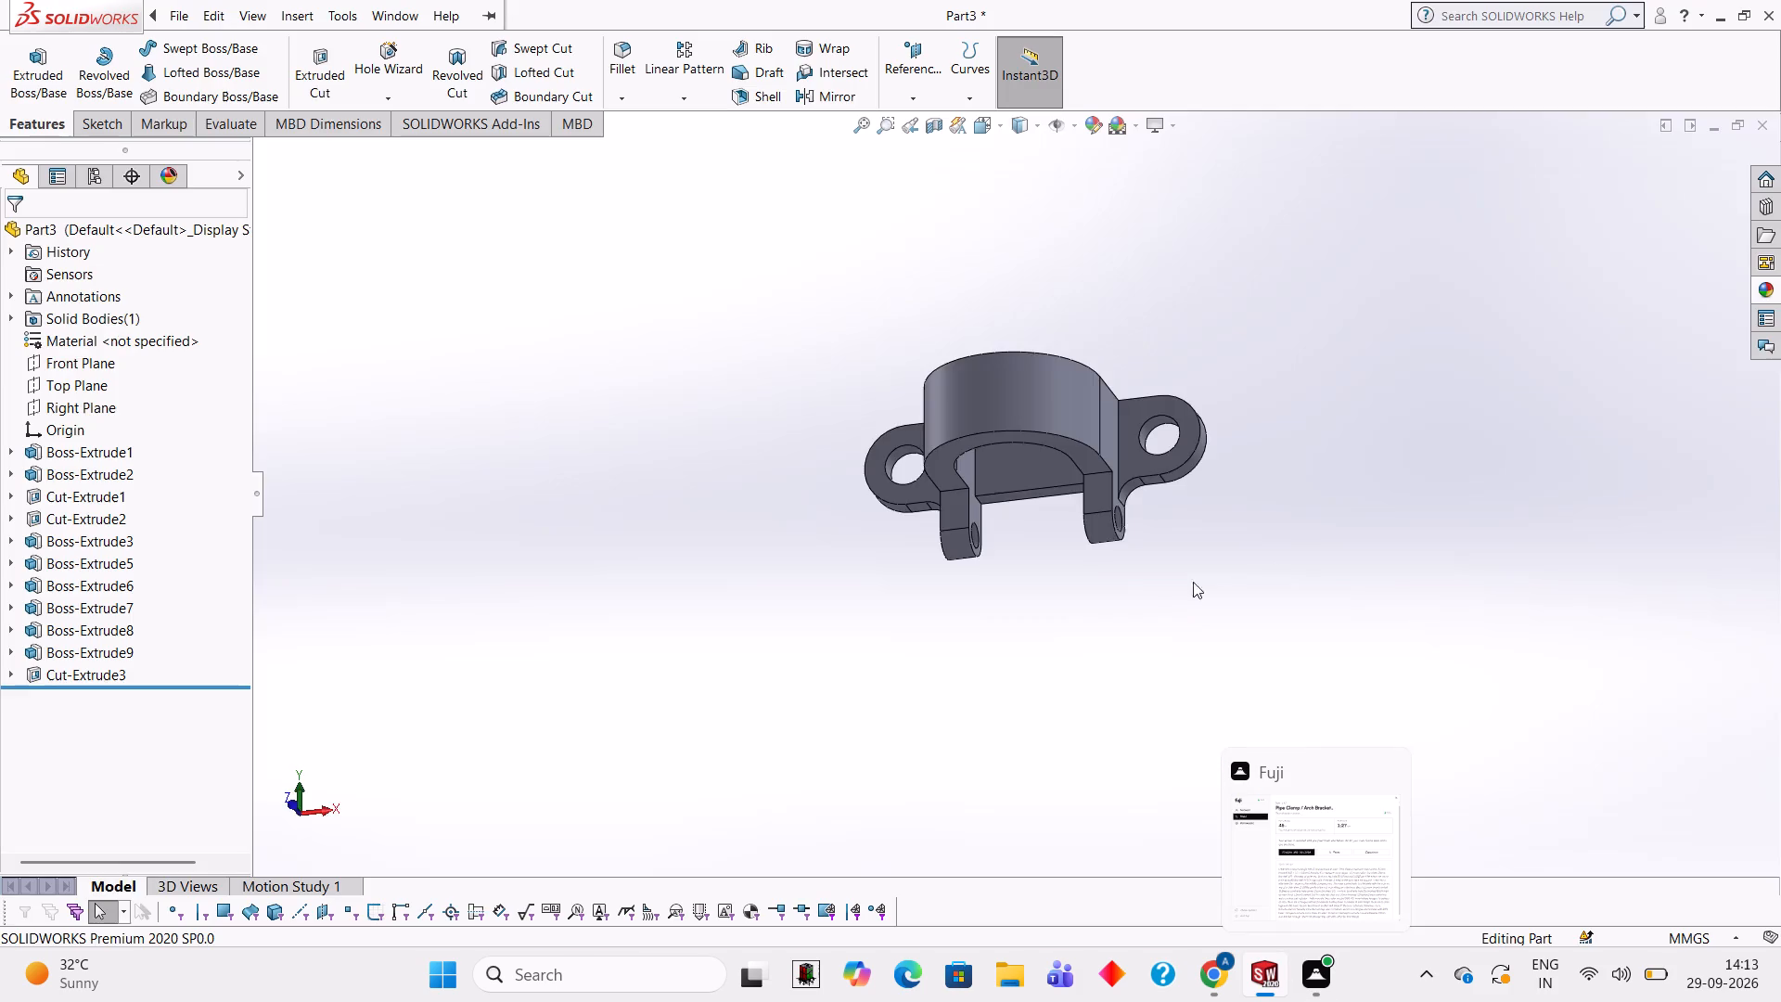
middle_drag(1301, 562, 1359, 581)
scroll(994, 530, down, 3)
middle_drag(1010, 475, 1039, 489)
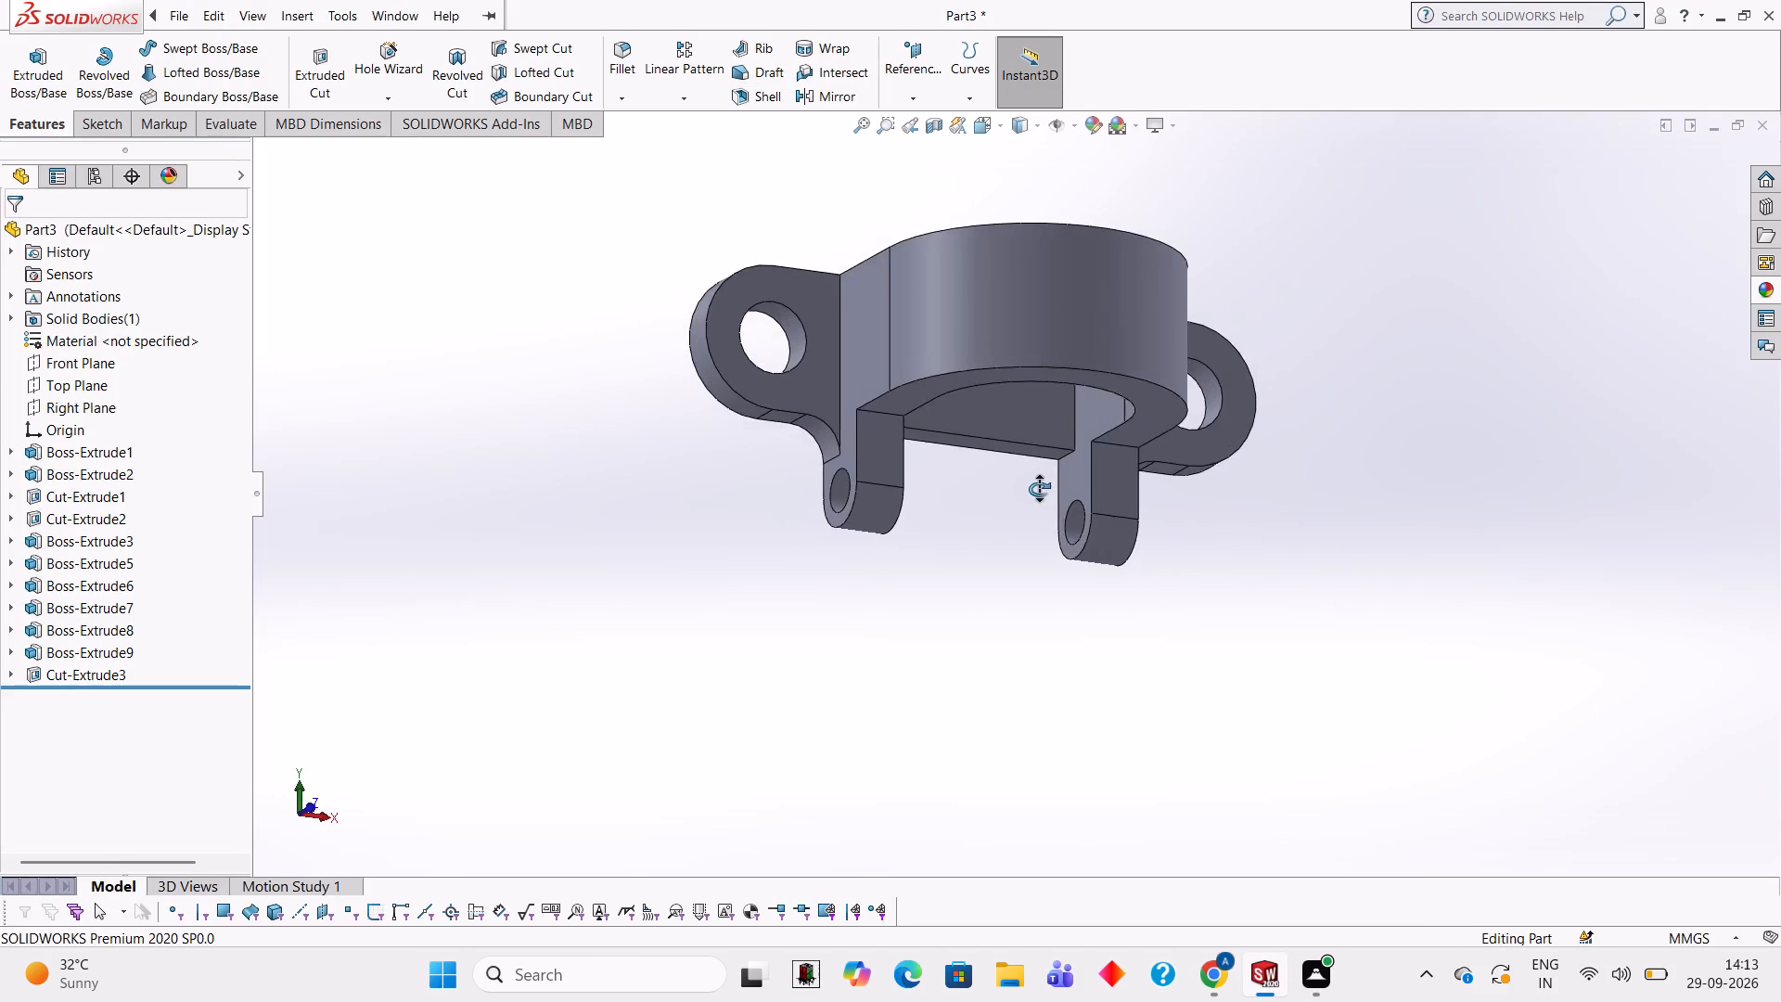
middle_drag(1039, 489, 1033, 394)
scroll(852, 454, down, 2)
scroll(1019, 317, up, 2)
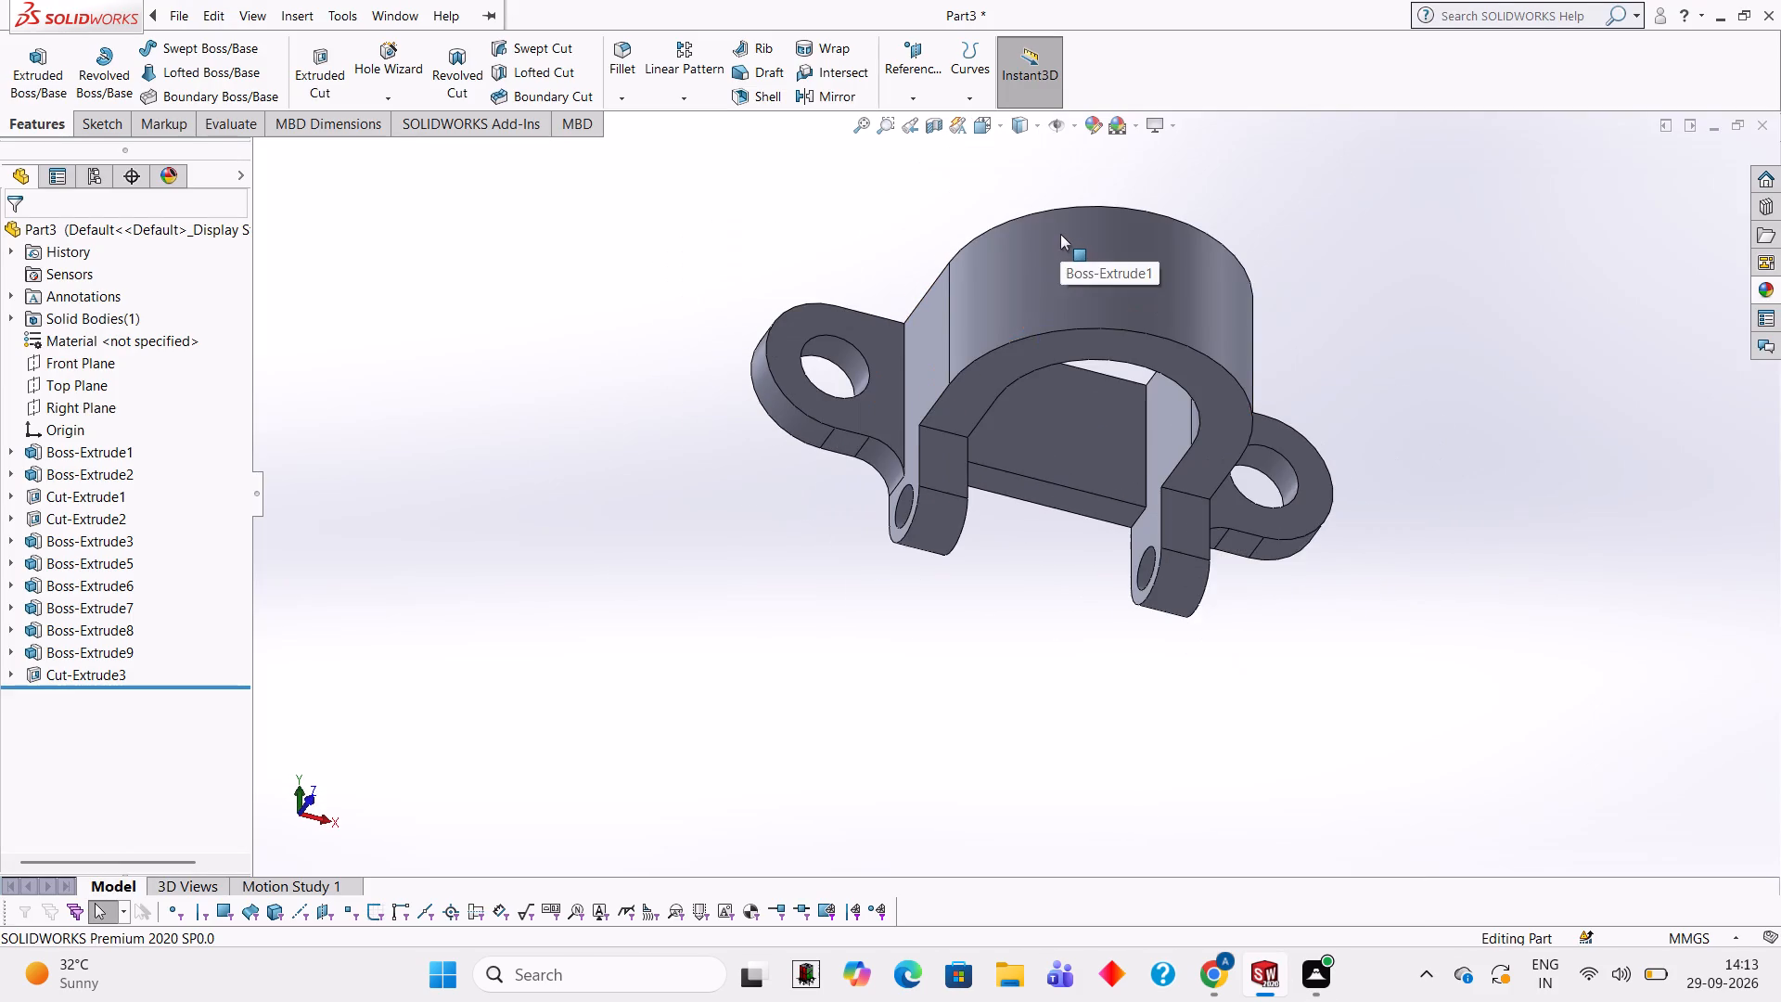
scroll(1060, 234, down, 1)
Apply the Red LED appearance from the Lights category to the whole bracket.
click(1775, 287)
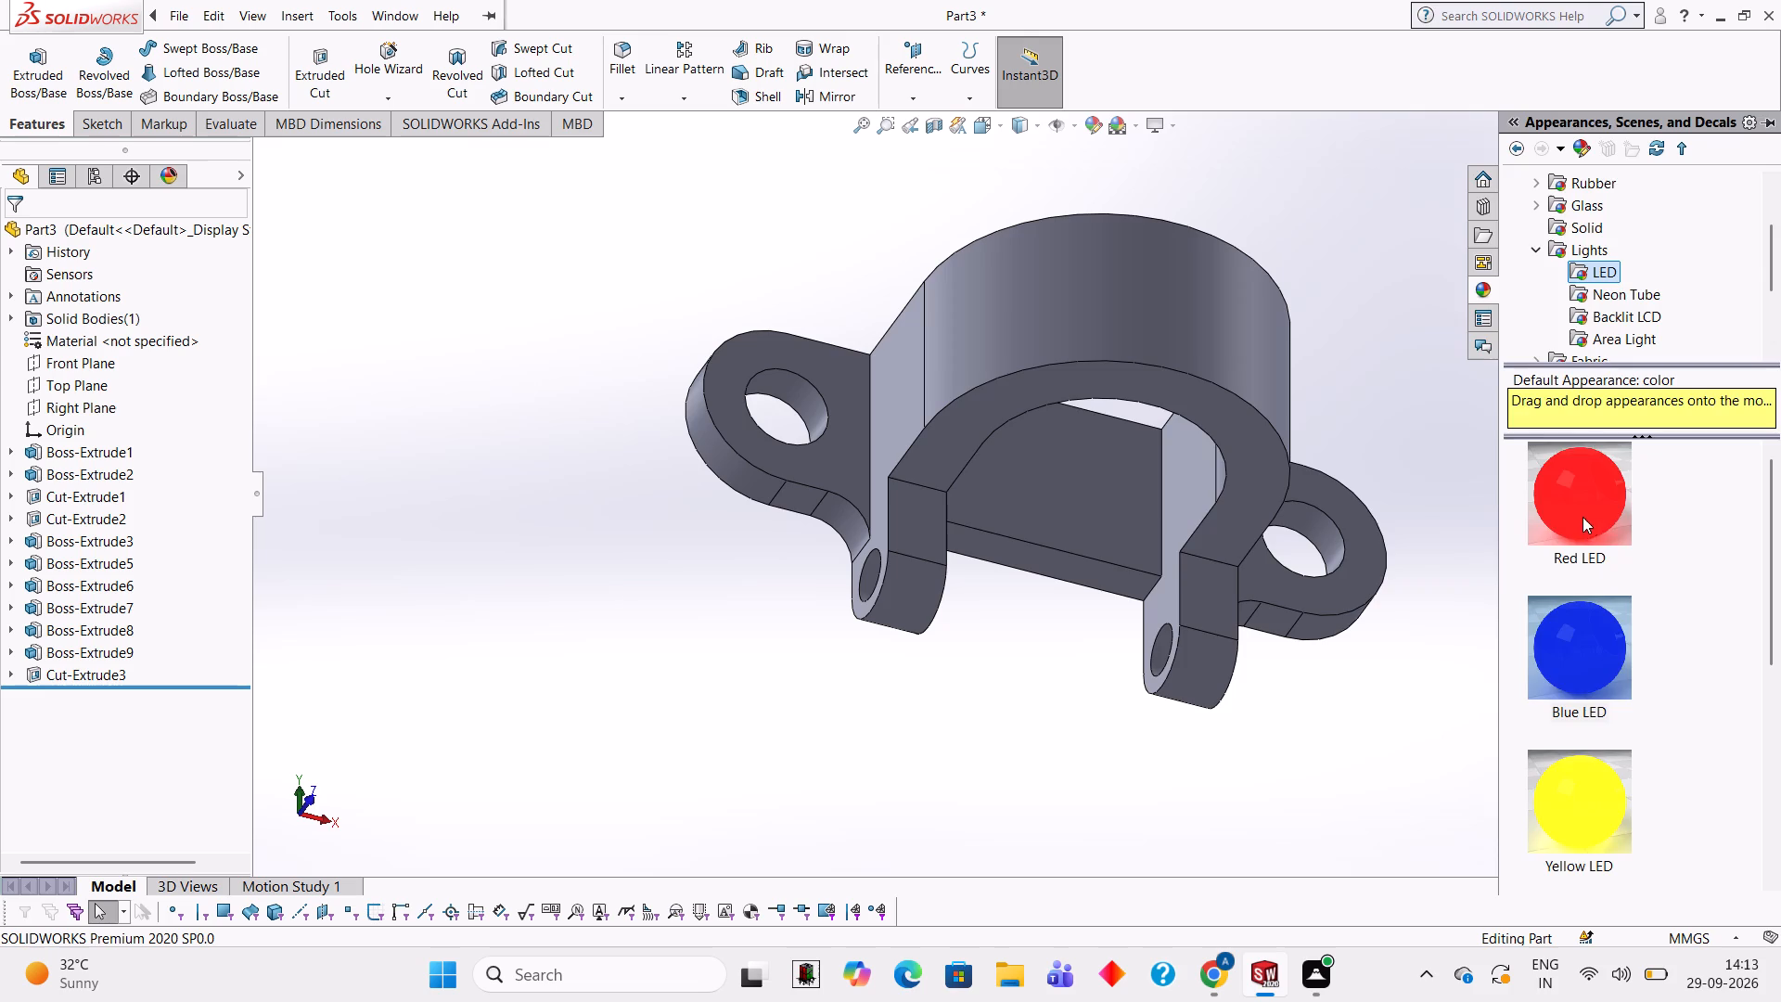
drag(1582, 512, 1031, 424)
click(1091, 423)
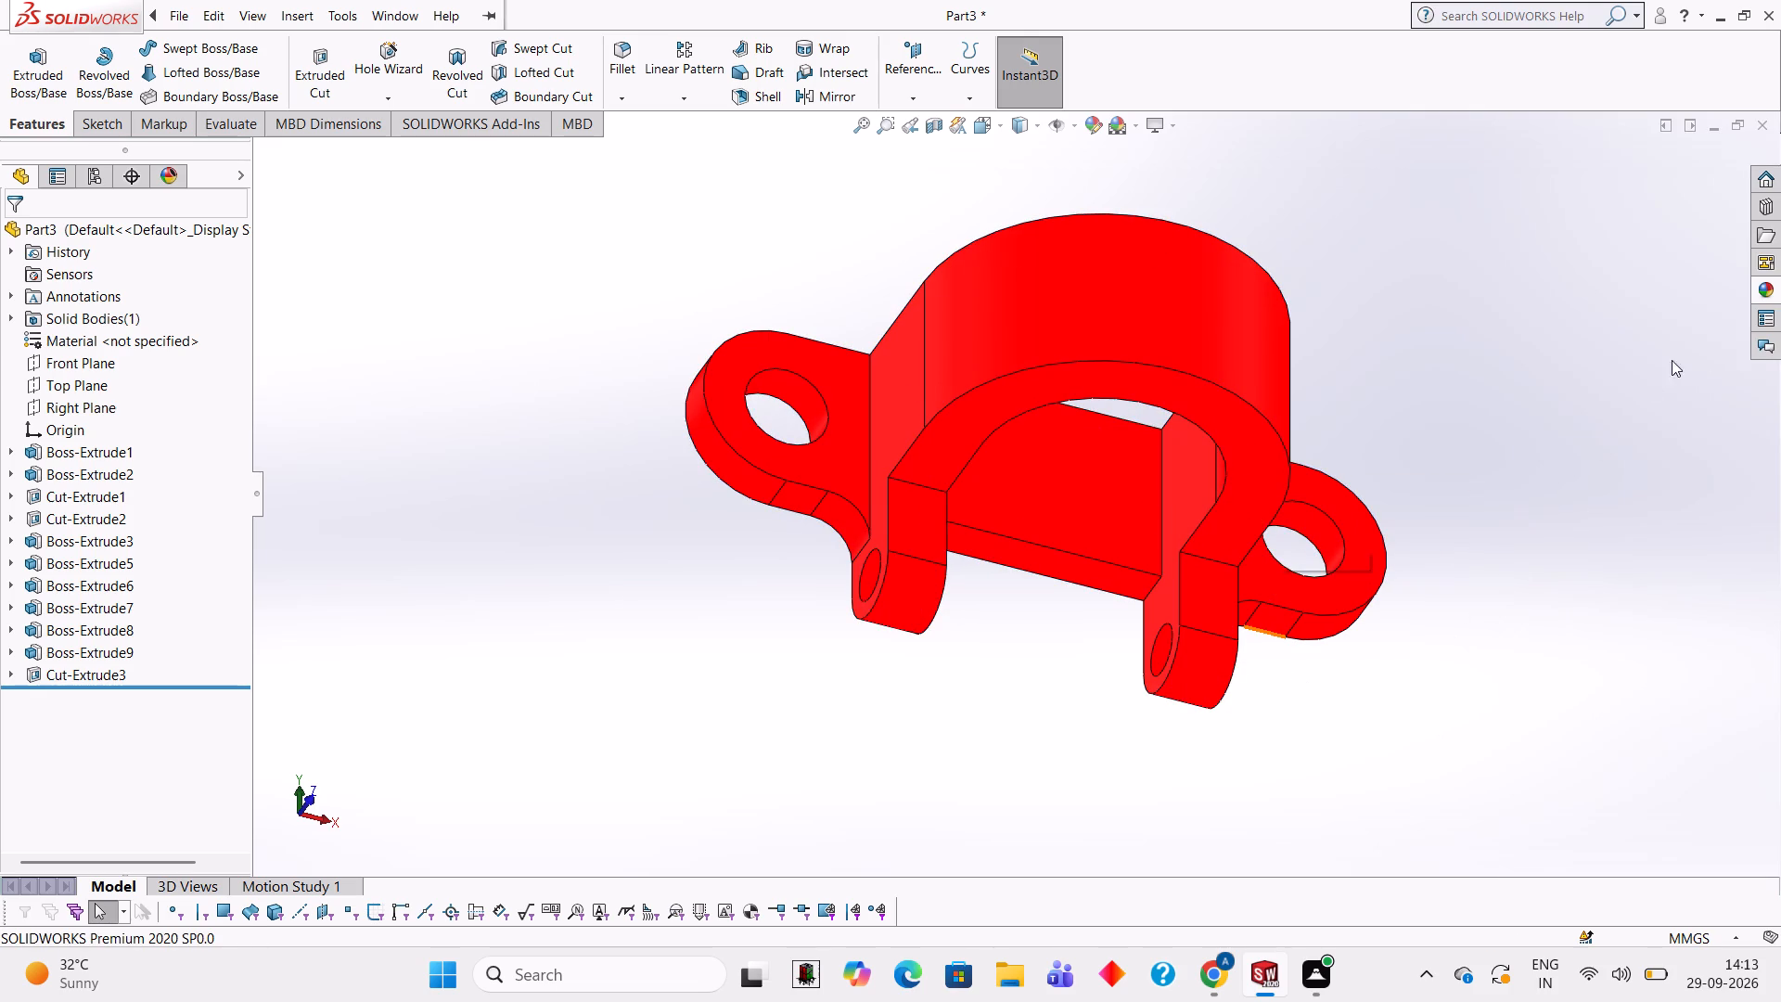
Apply the Yellow LED appearance to the cut feature of the two 10 mm plate holes.
click(1767, 288)
scroll(1620, 637, down, 1)
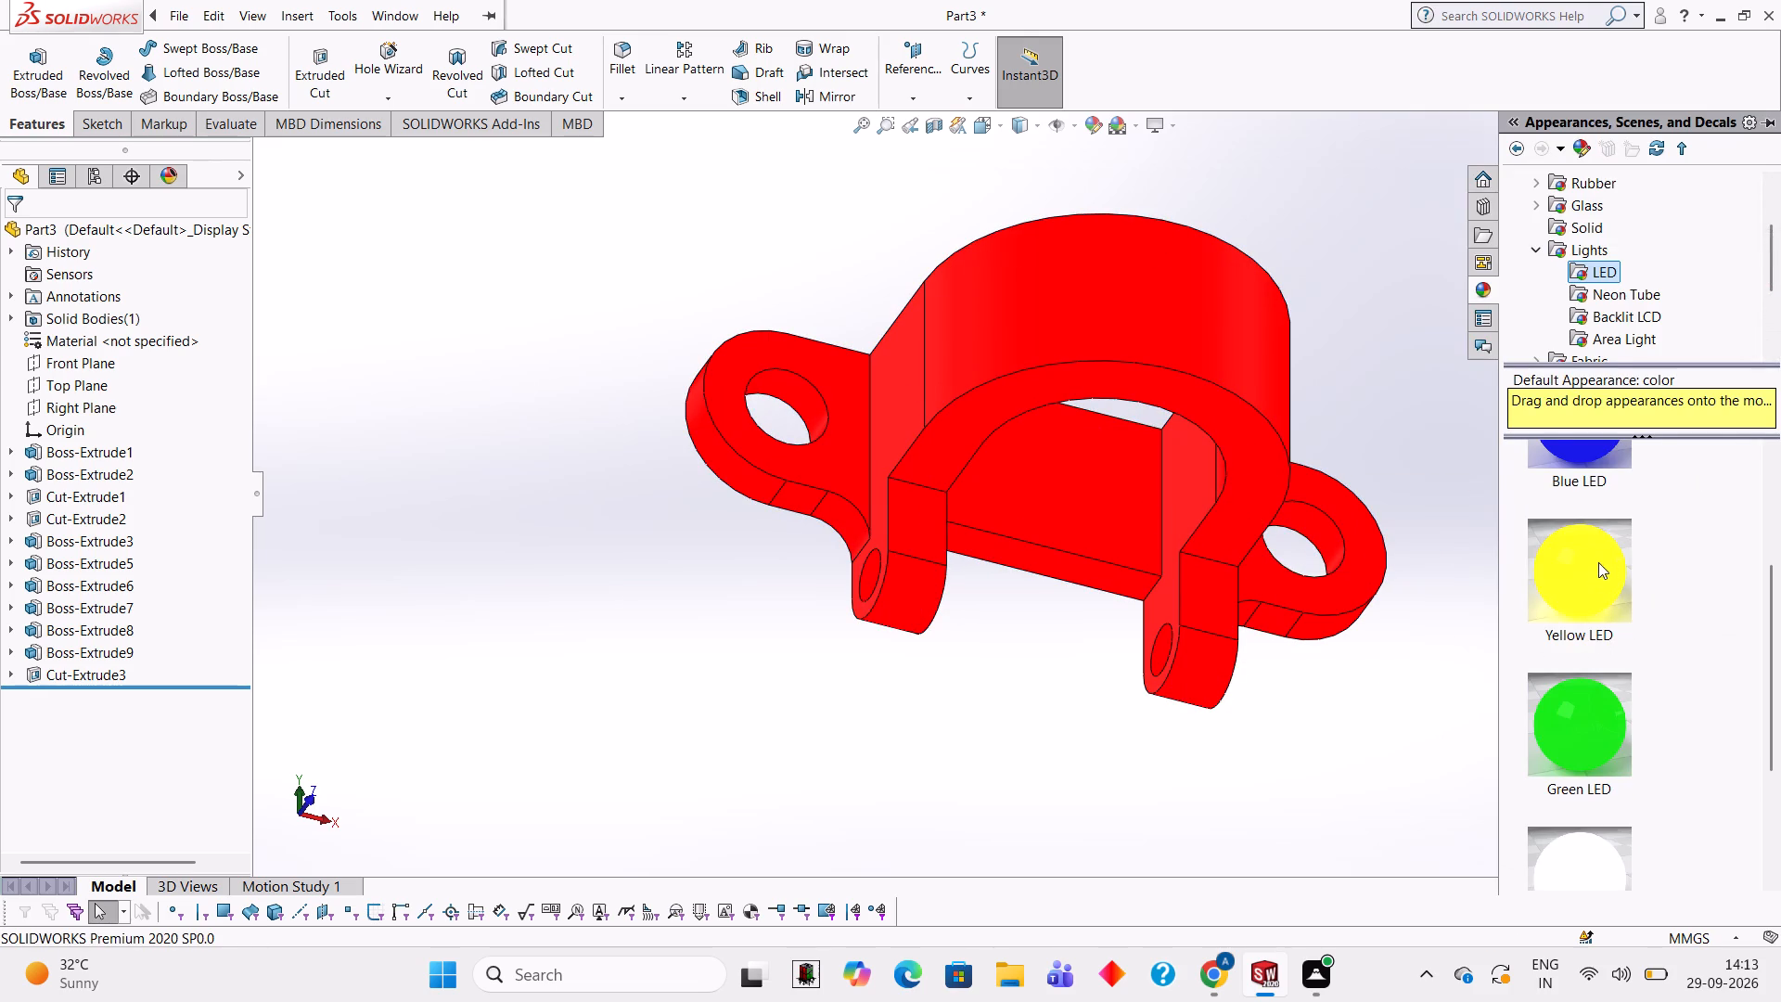
drag(1592, 566, 801, 416)
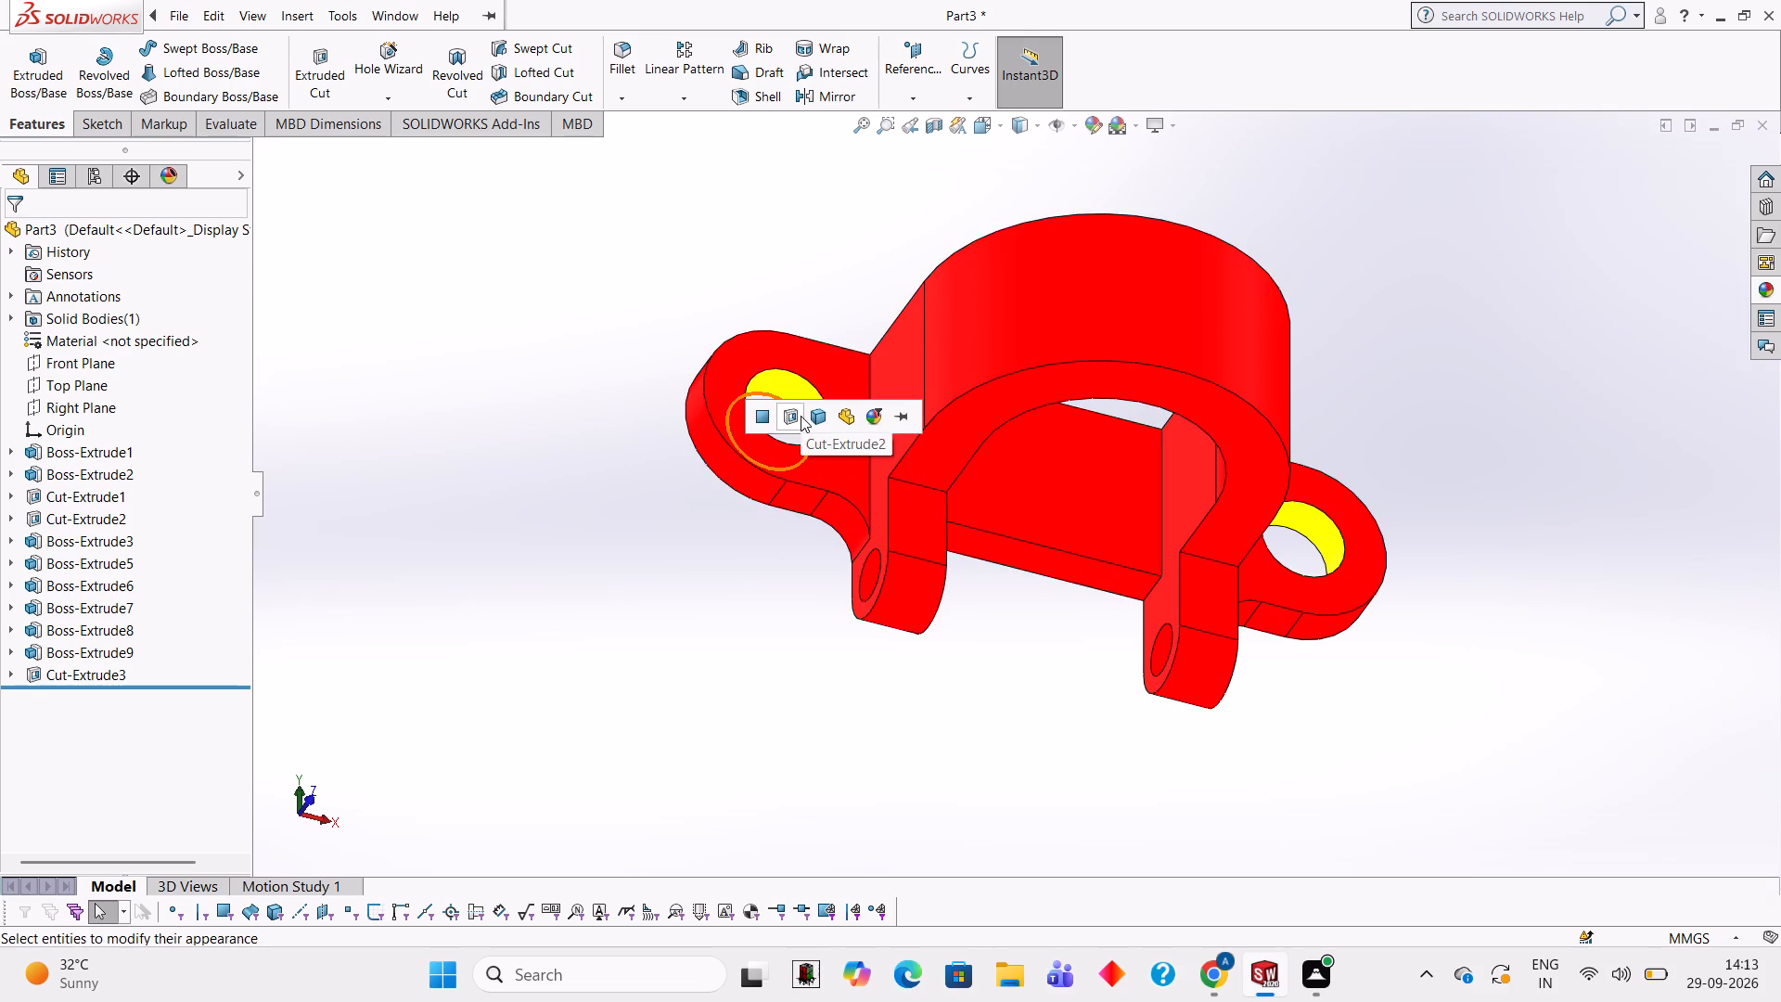
click(801, 416)
Apply the Yellow LED appearance to the cut feature of the 6 mm holes in the side tabs.
middle_drag(972, 608, 1067, 697)
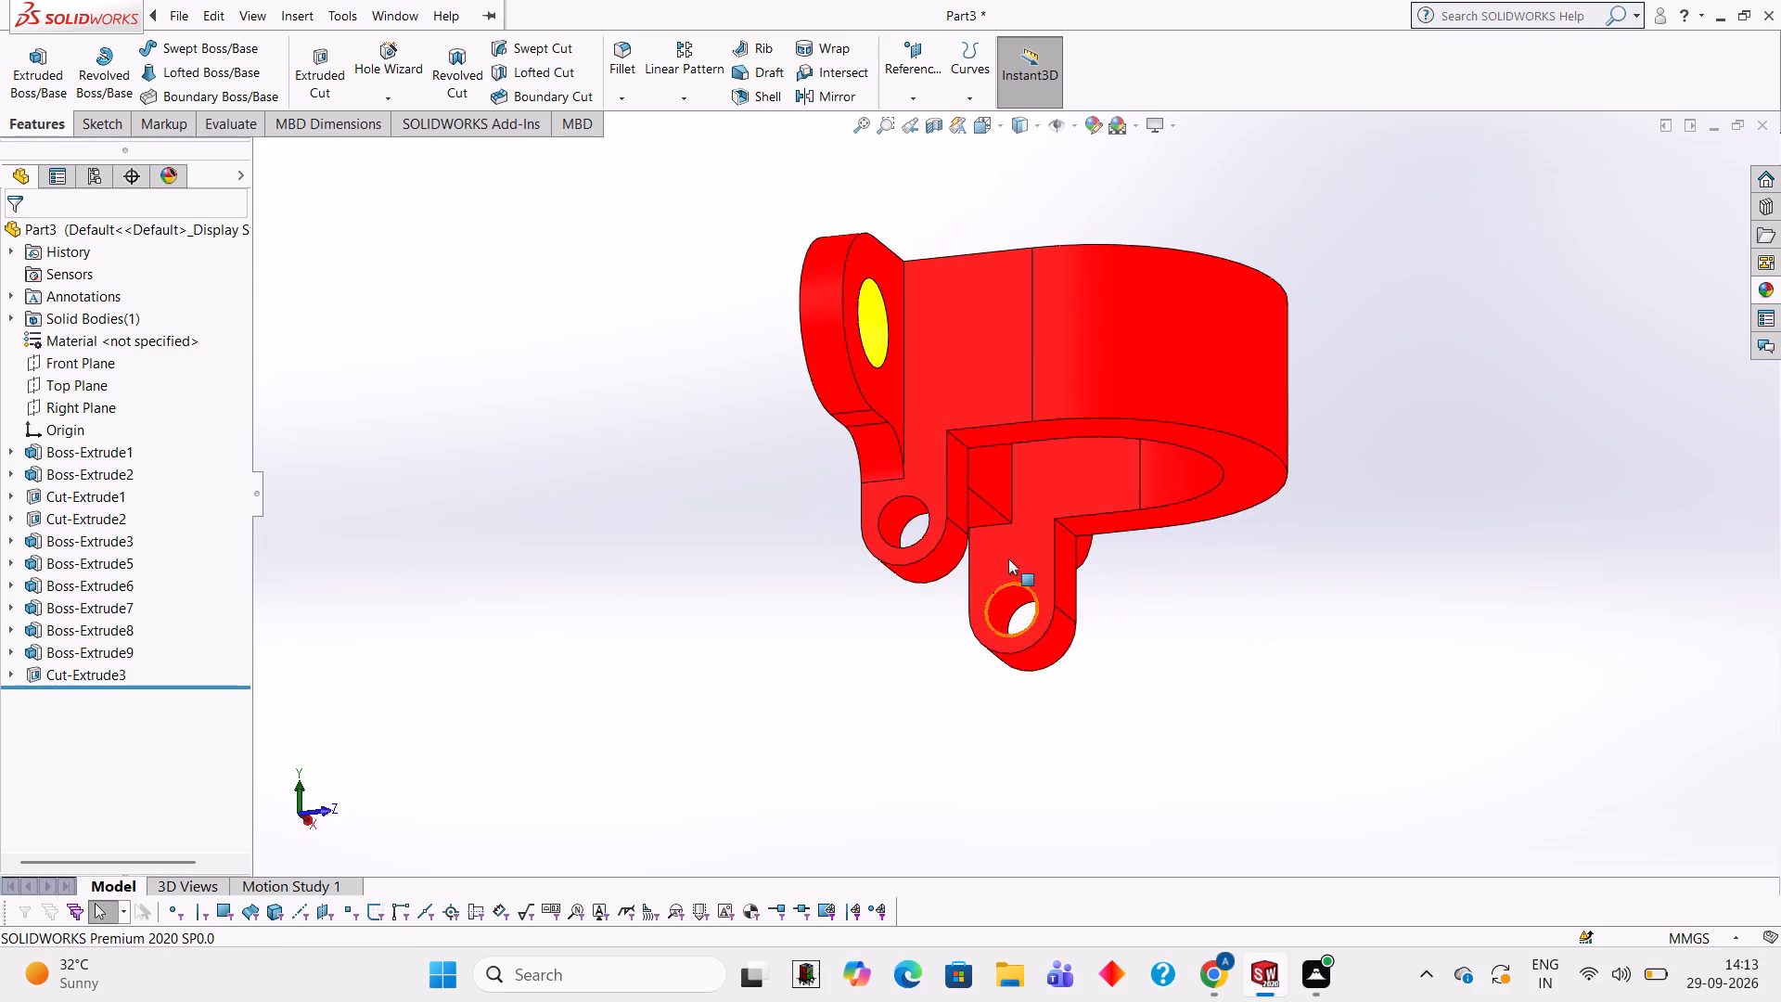
scroll(1008, 559, down, 2)
scroll(792, 493, down, 1)
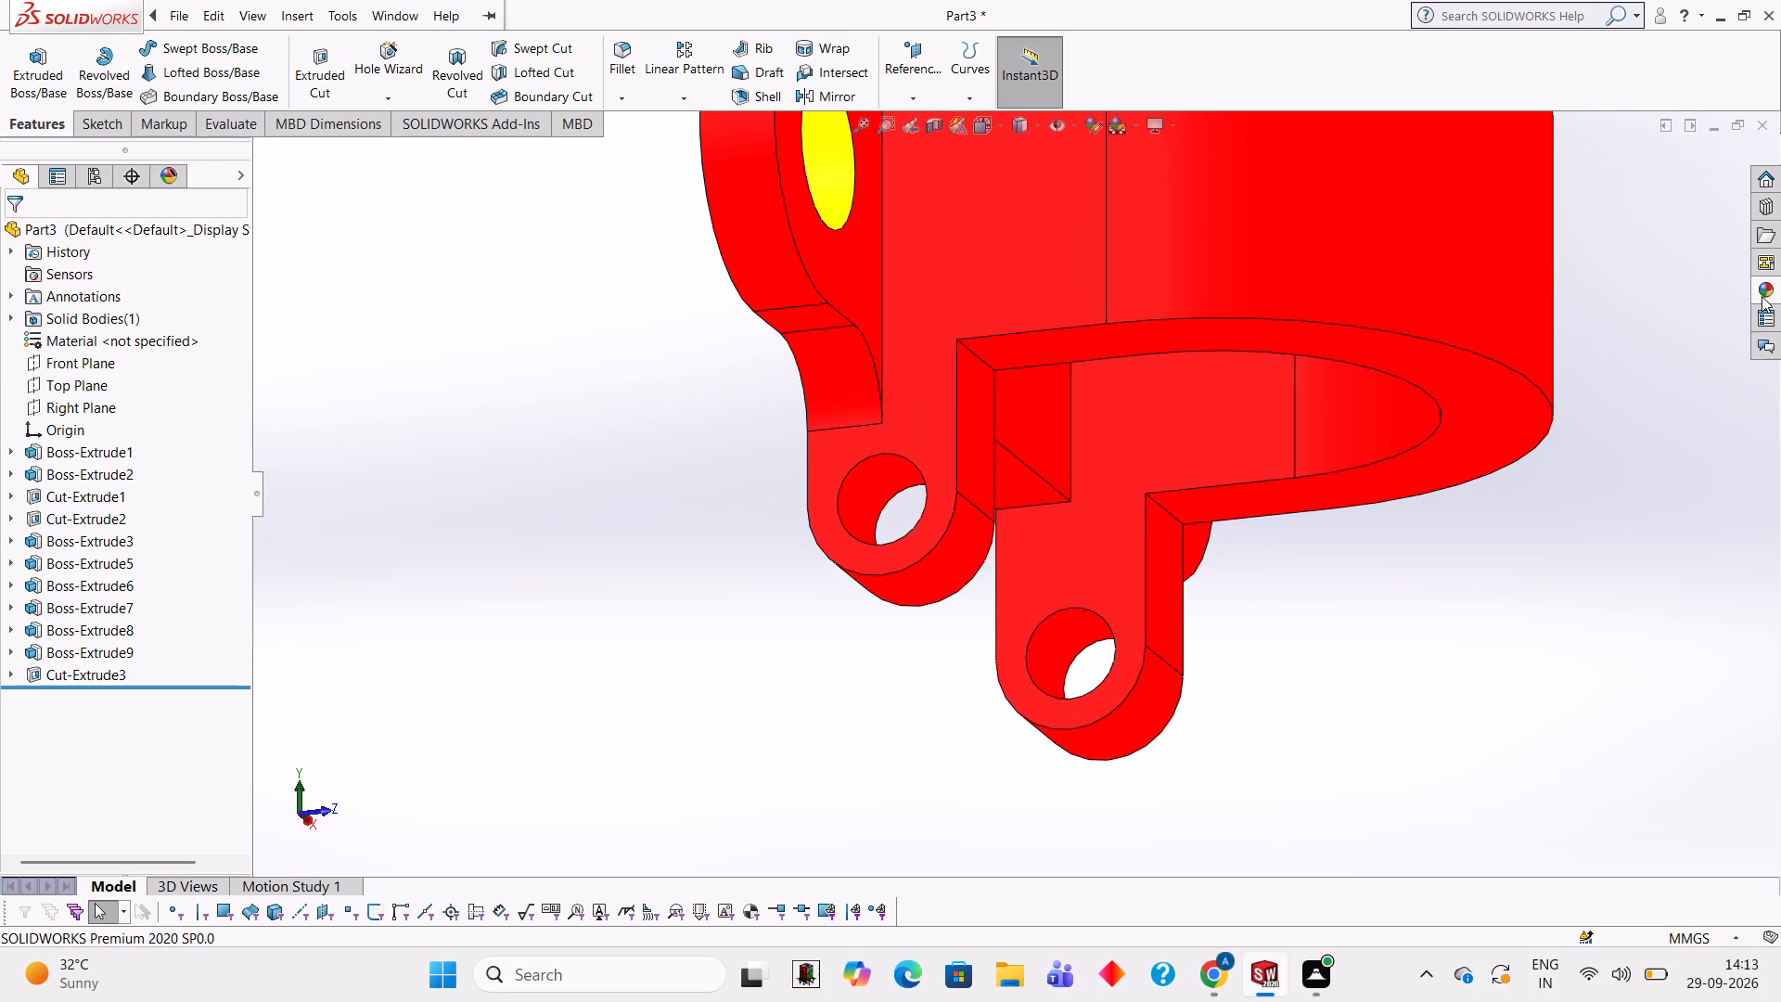
click(1762, 296)
drag(1555, 559, 830, 475)
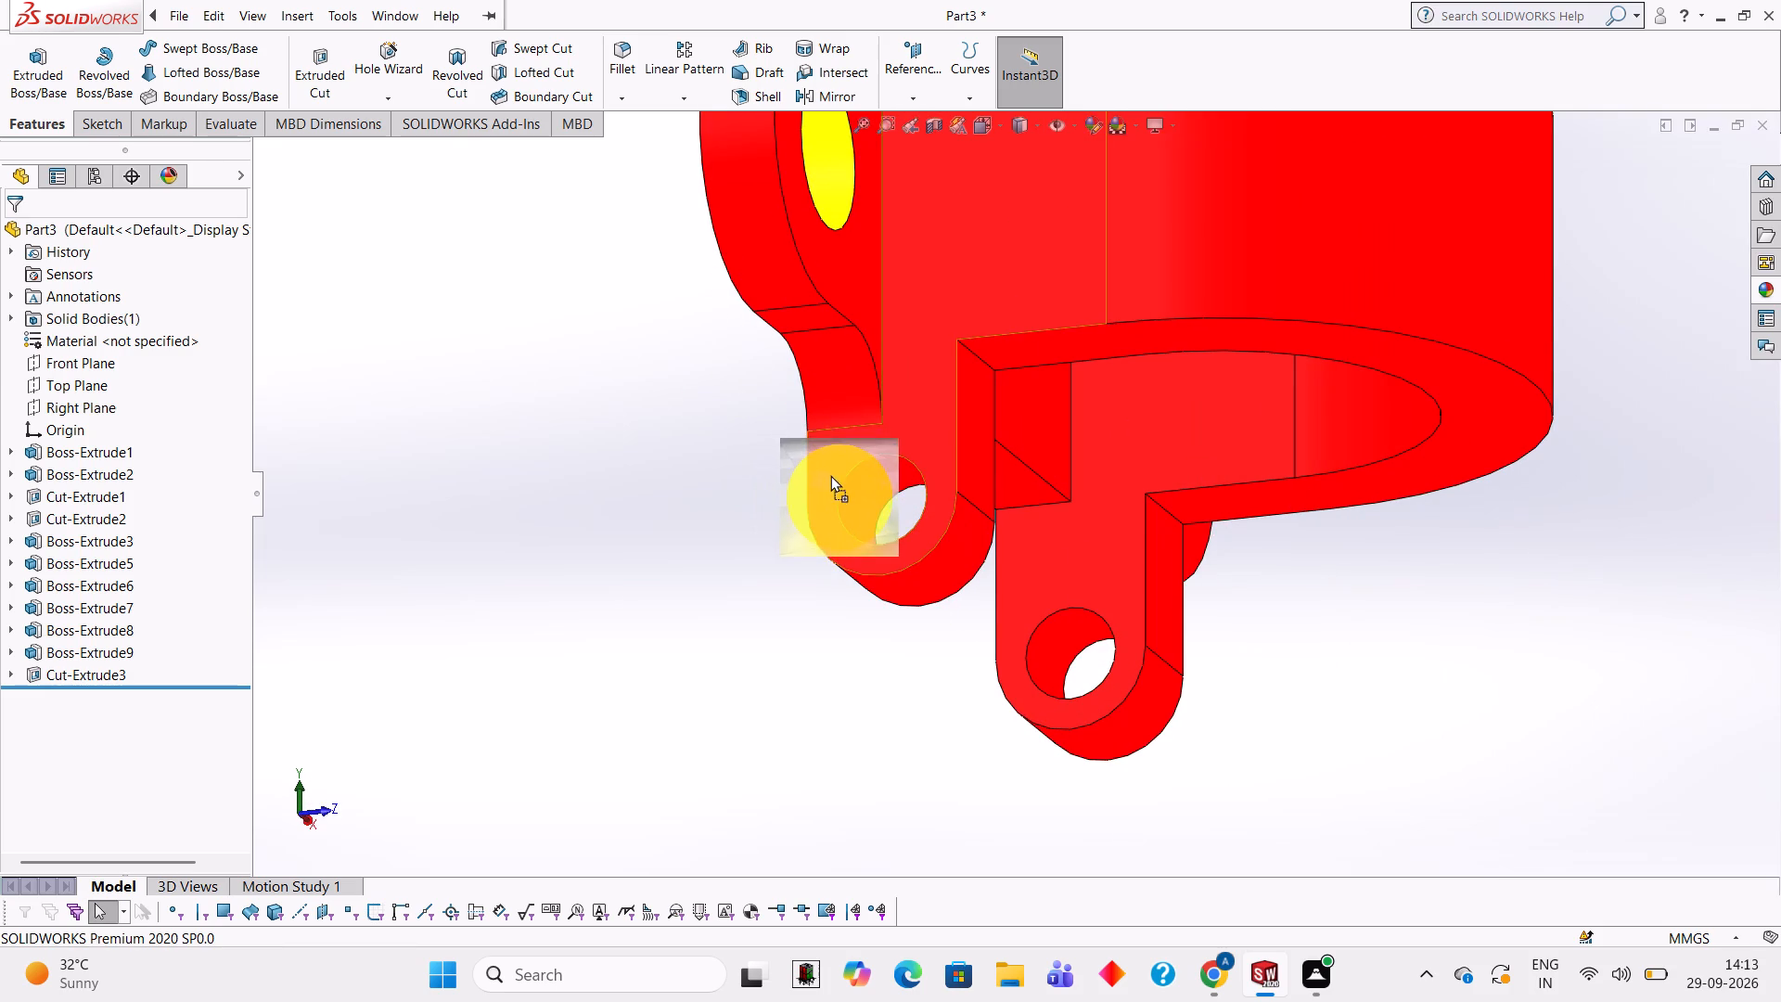
drag(830, 475, 867, 496)
click(866, 496)
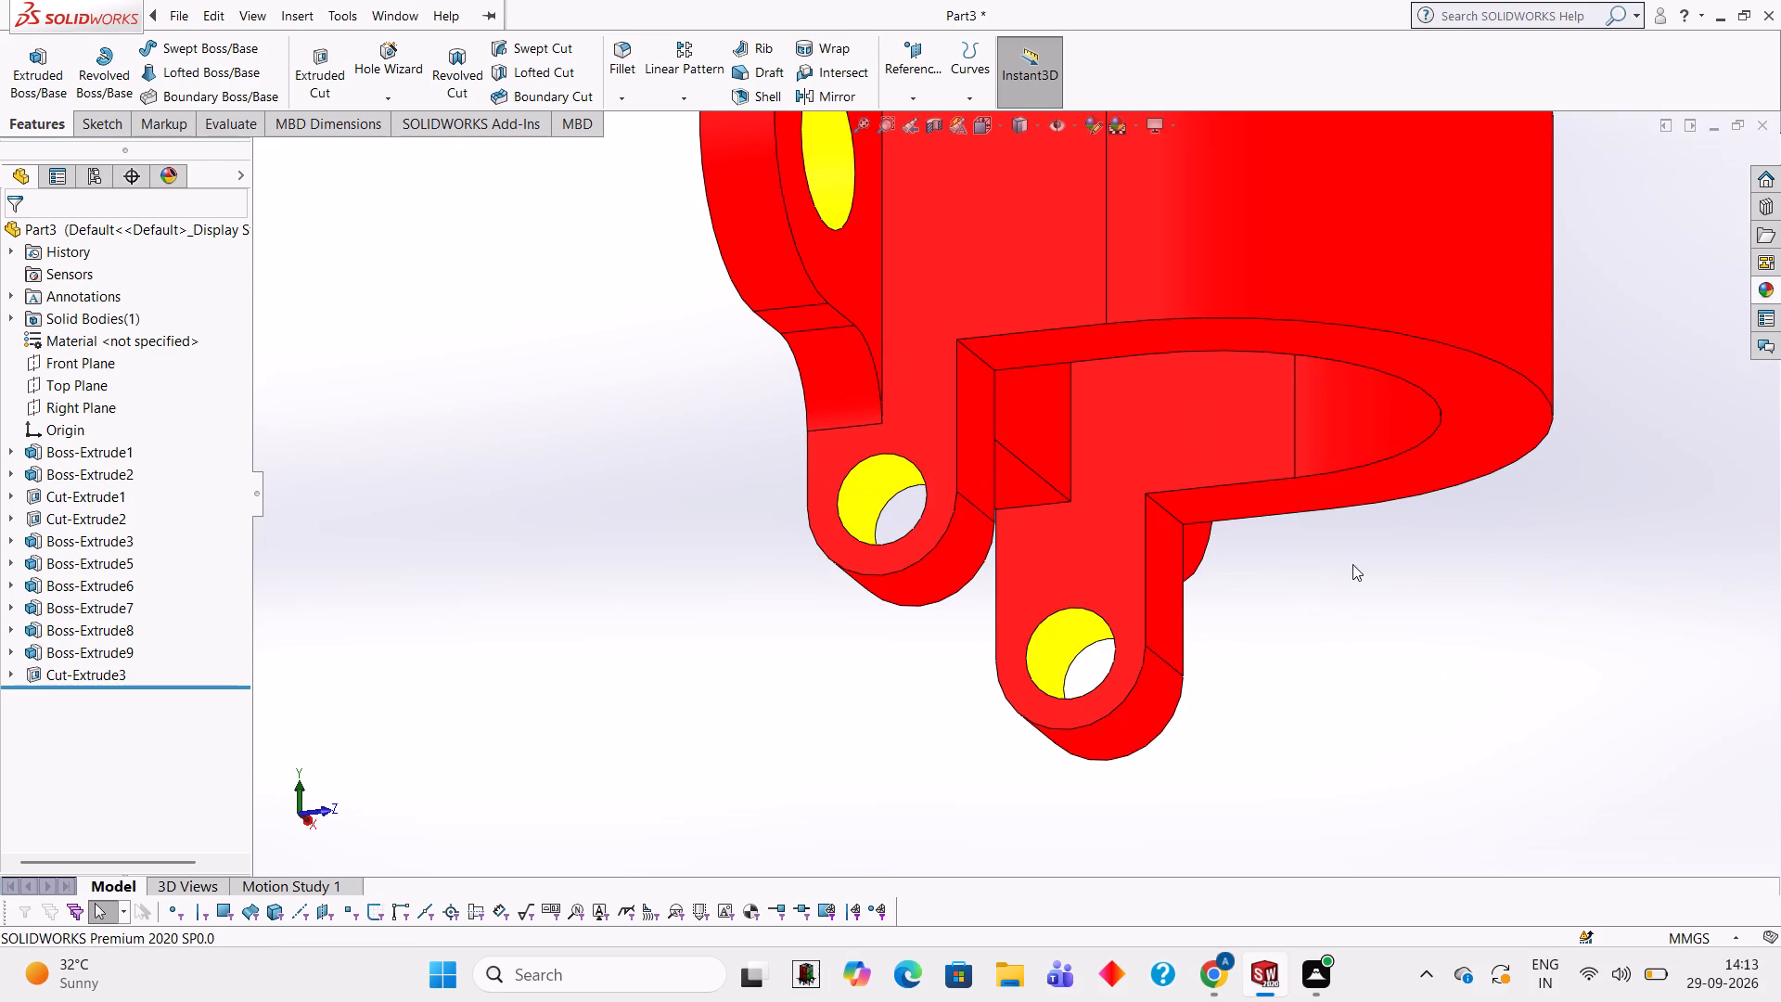
Apply the Blue LED appearance to the feature that forms the inner faces of the arched opening.
click(1760, 295)
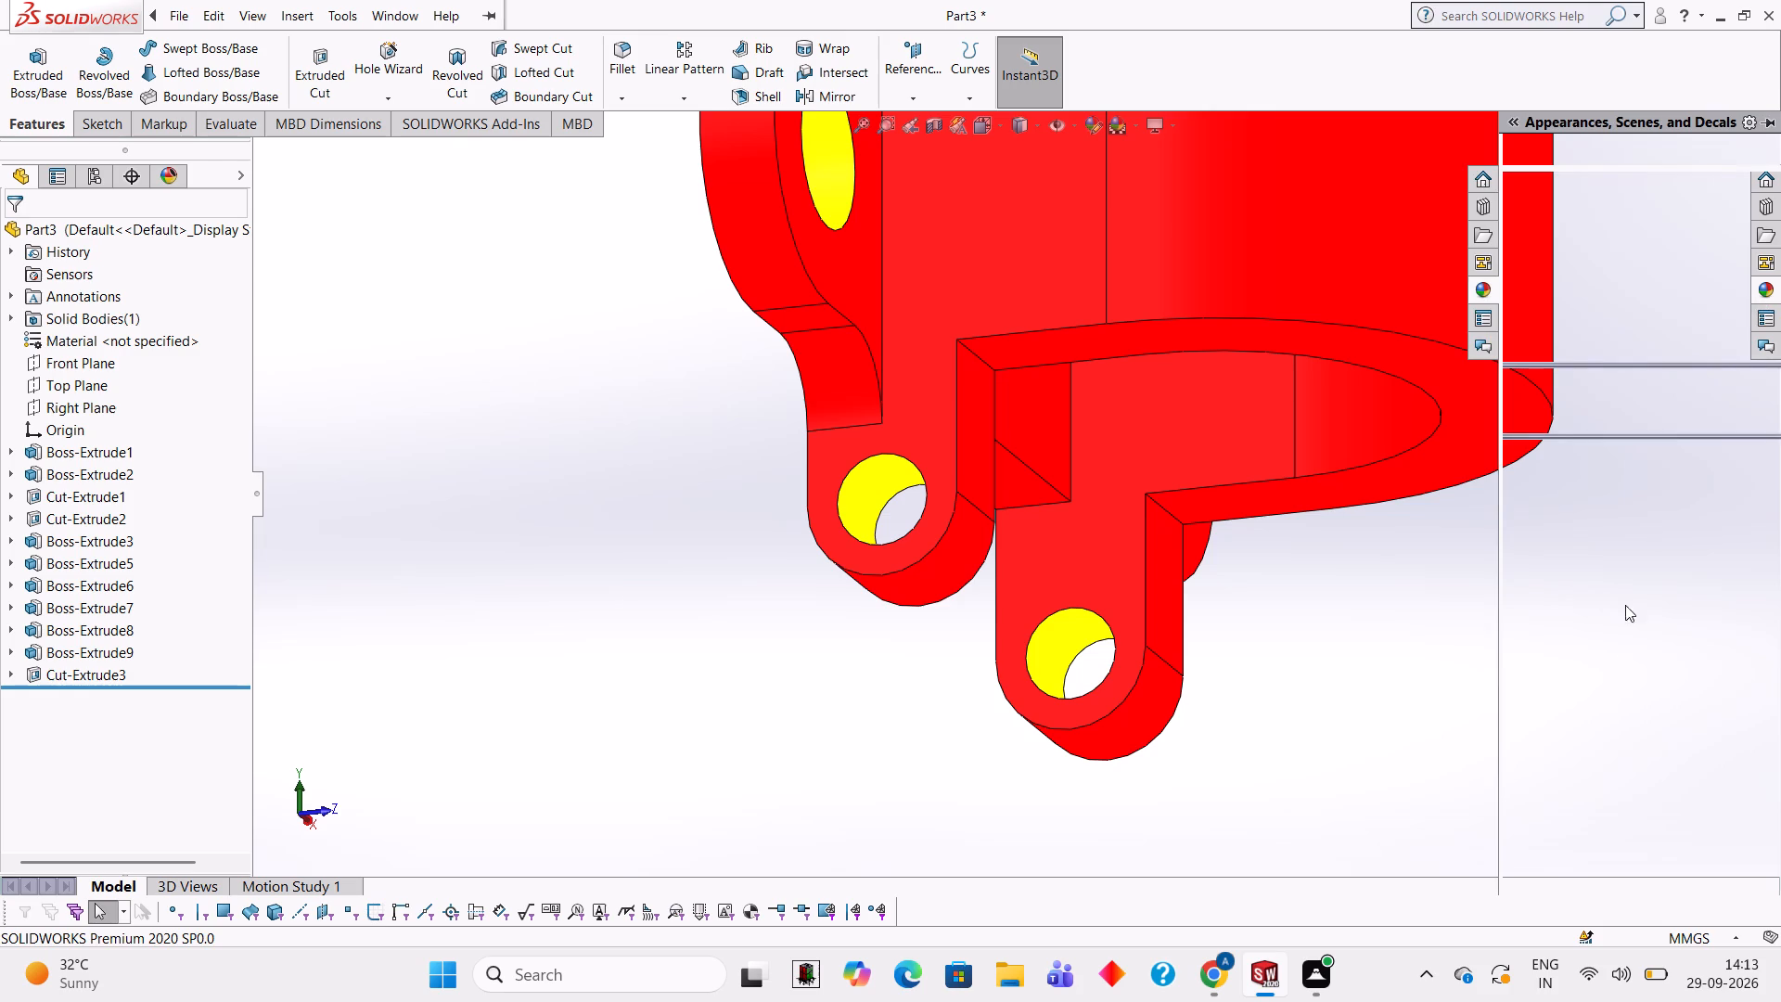
scroll(1613, 632, up, 1)
drag(1582, 625, 1311, 362)
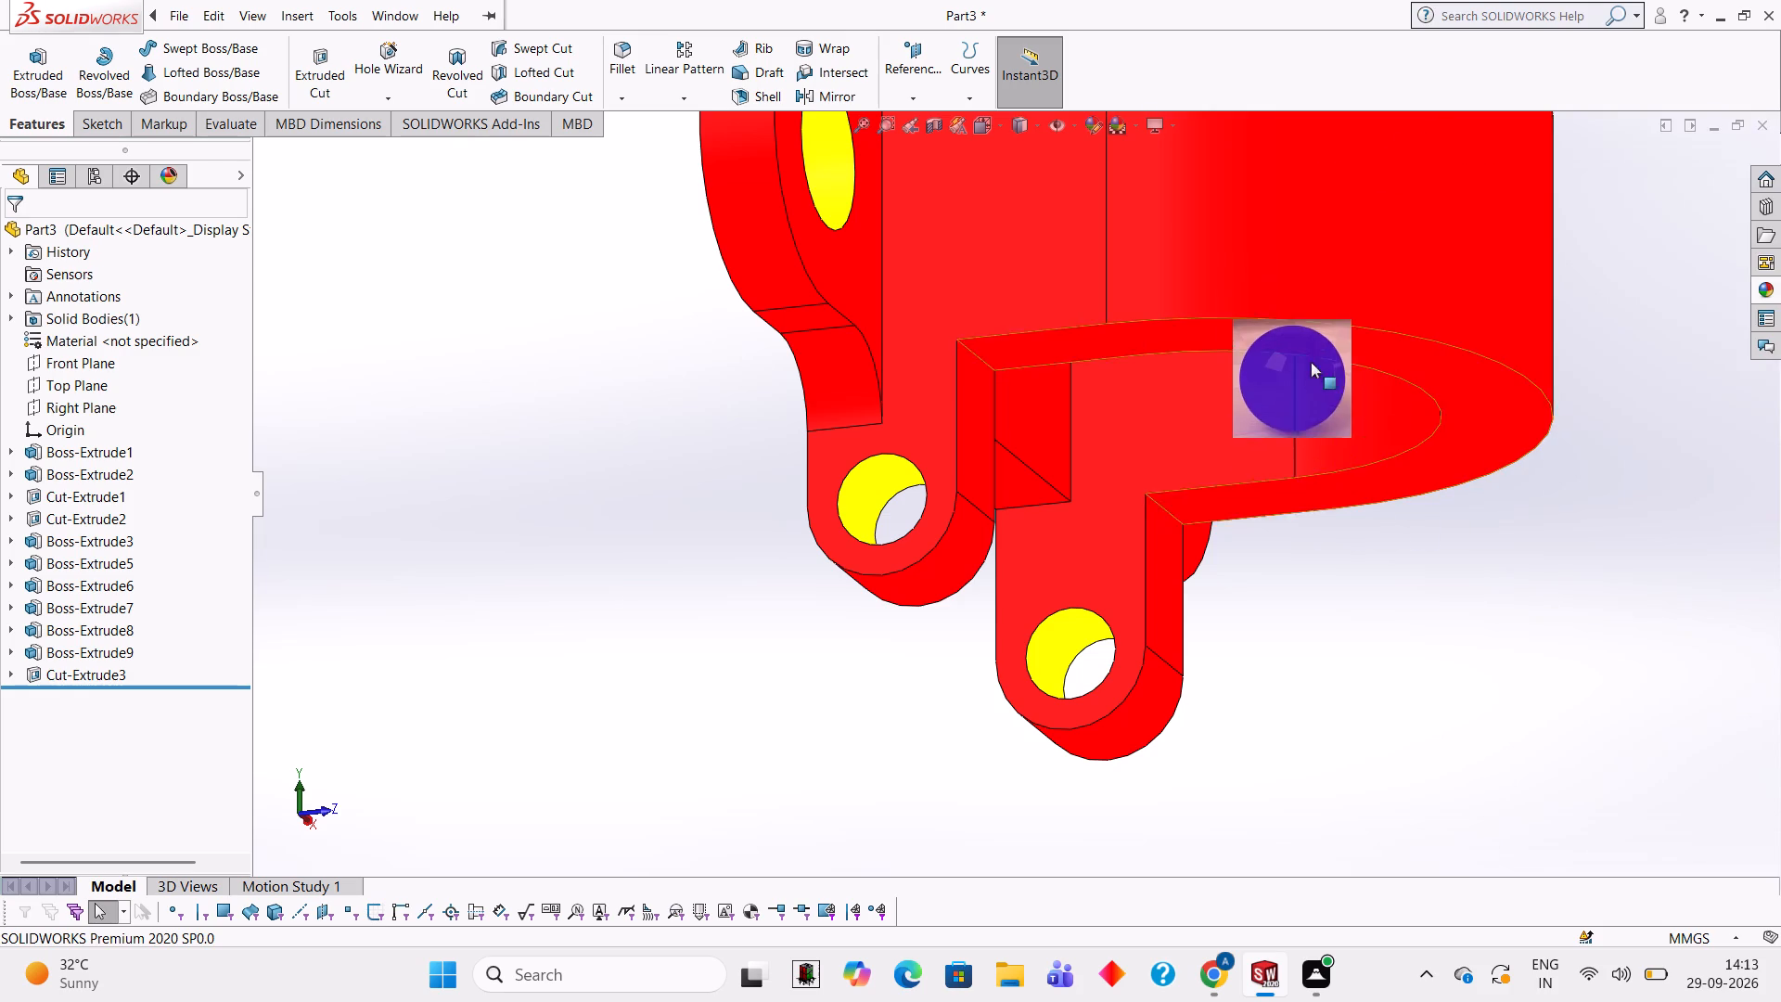
drag(1311, 362, 1236, 391)
click(1236, 391)
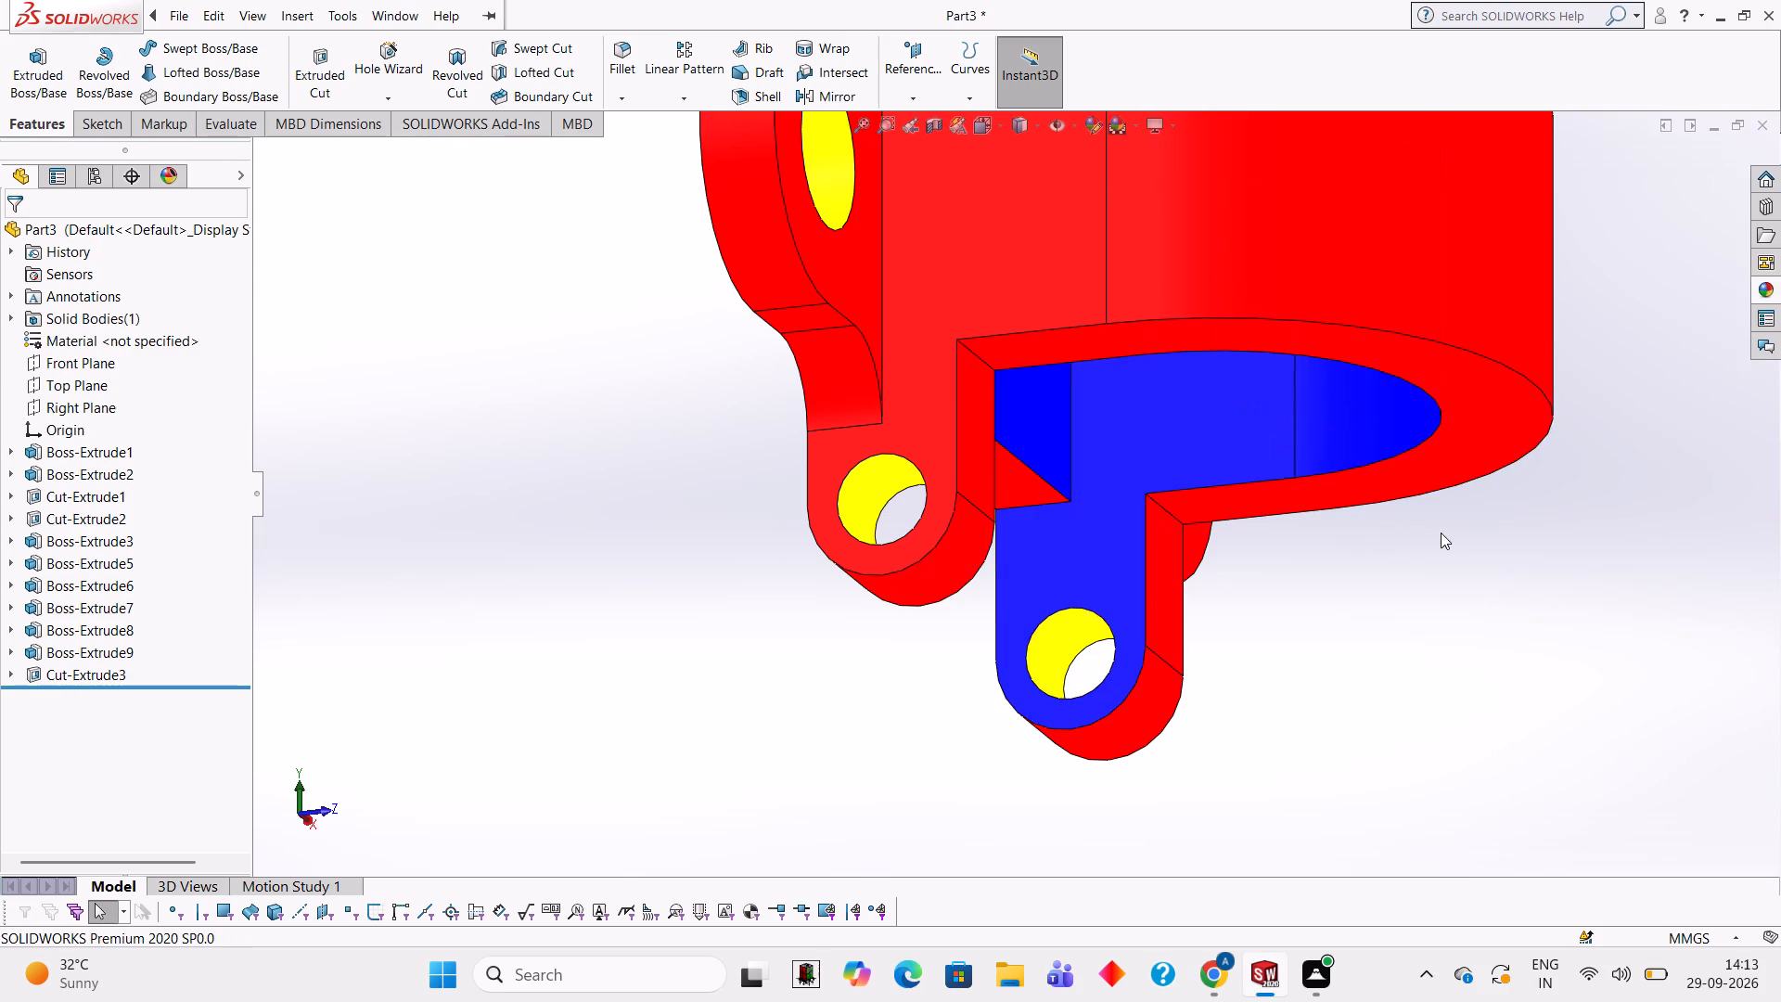
Examine the red, yellow and blue colouring of the bracket from the front, sides and underside.
middle_drag(1442, 533, 1222, 414)
scroll(1281, 610, up, 3)
middle_drag(1295, 685, 1413, 751)
scroll(1415, 751, up, 1)
middle_drag(1413, 751, 1415, 751)
scroll(1377, 732, up, 2)
middle_drag(1380, 678, 1370, 505)
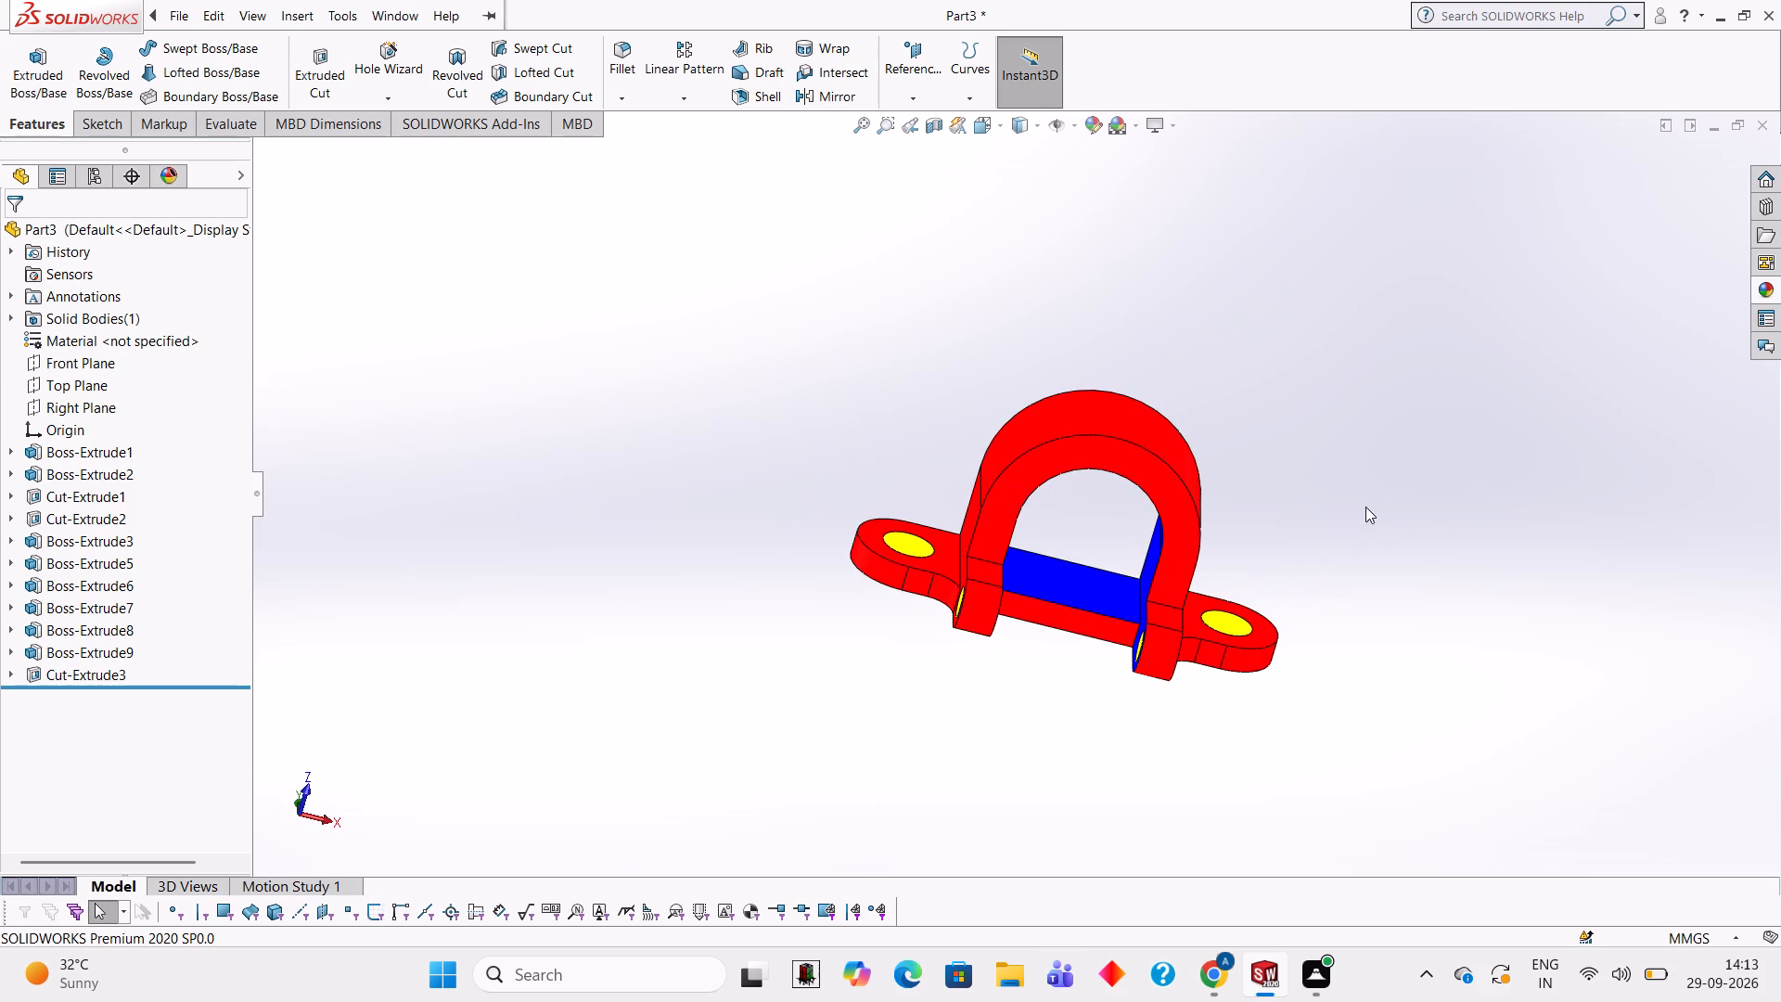
middle_drag(1294, 531, 1291, 615)
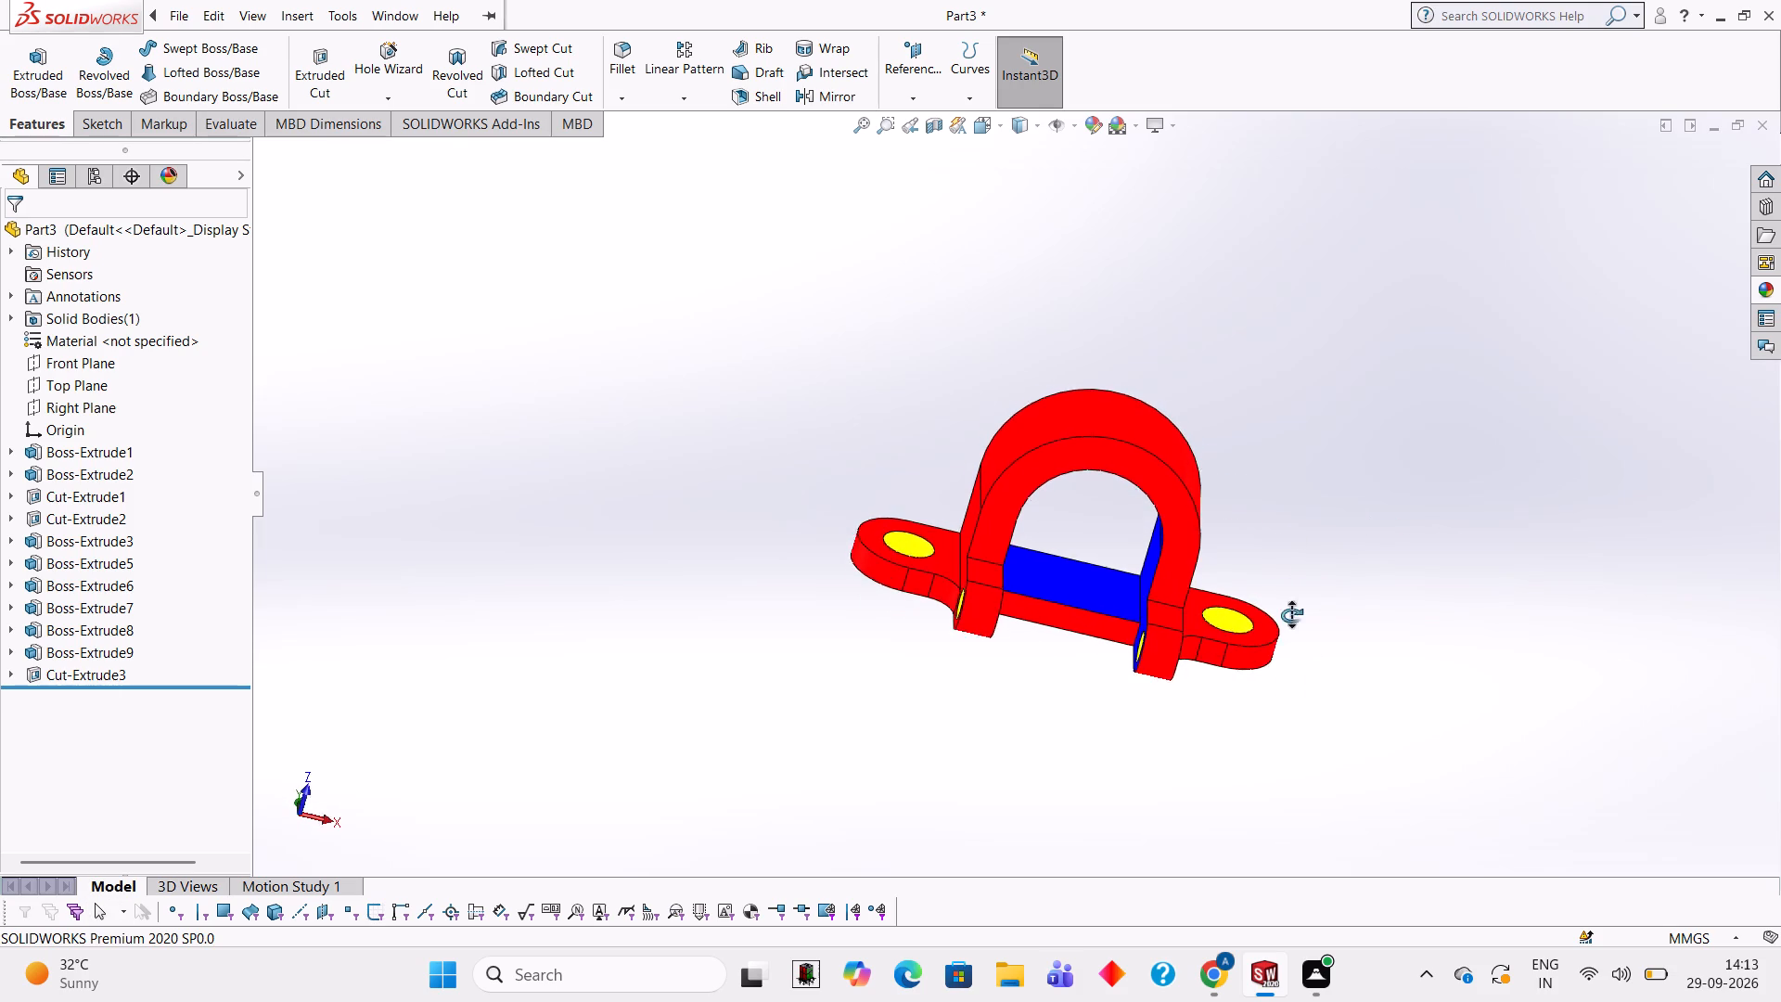
middle_drag(1291, 615, 1290, 721)
scroll(1196, 582, down, 2)
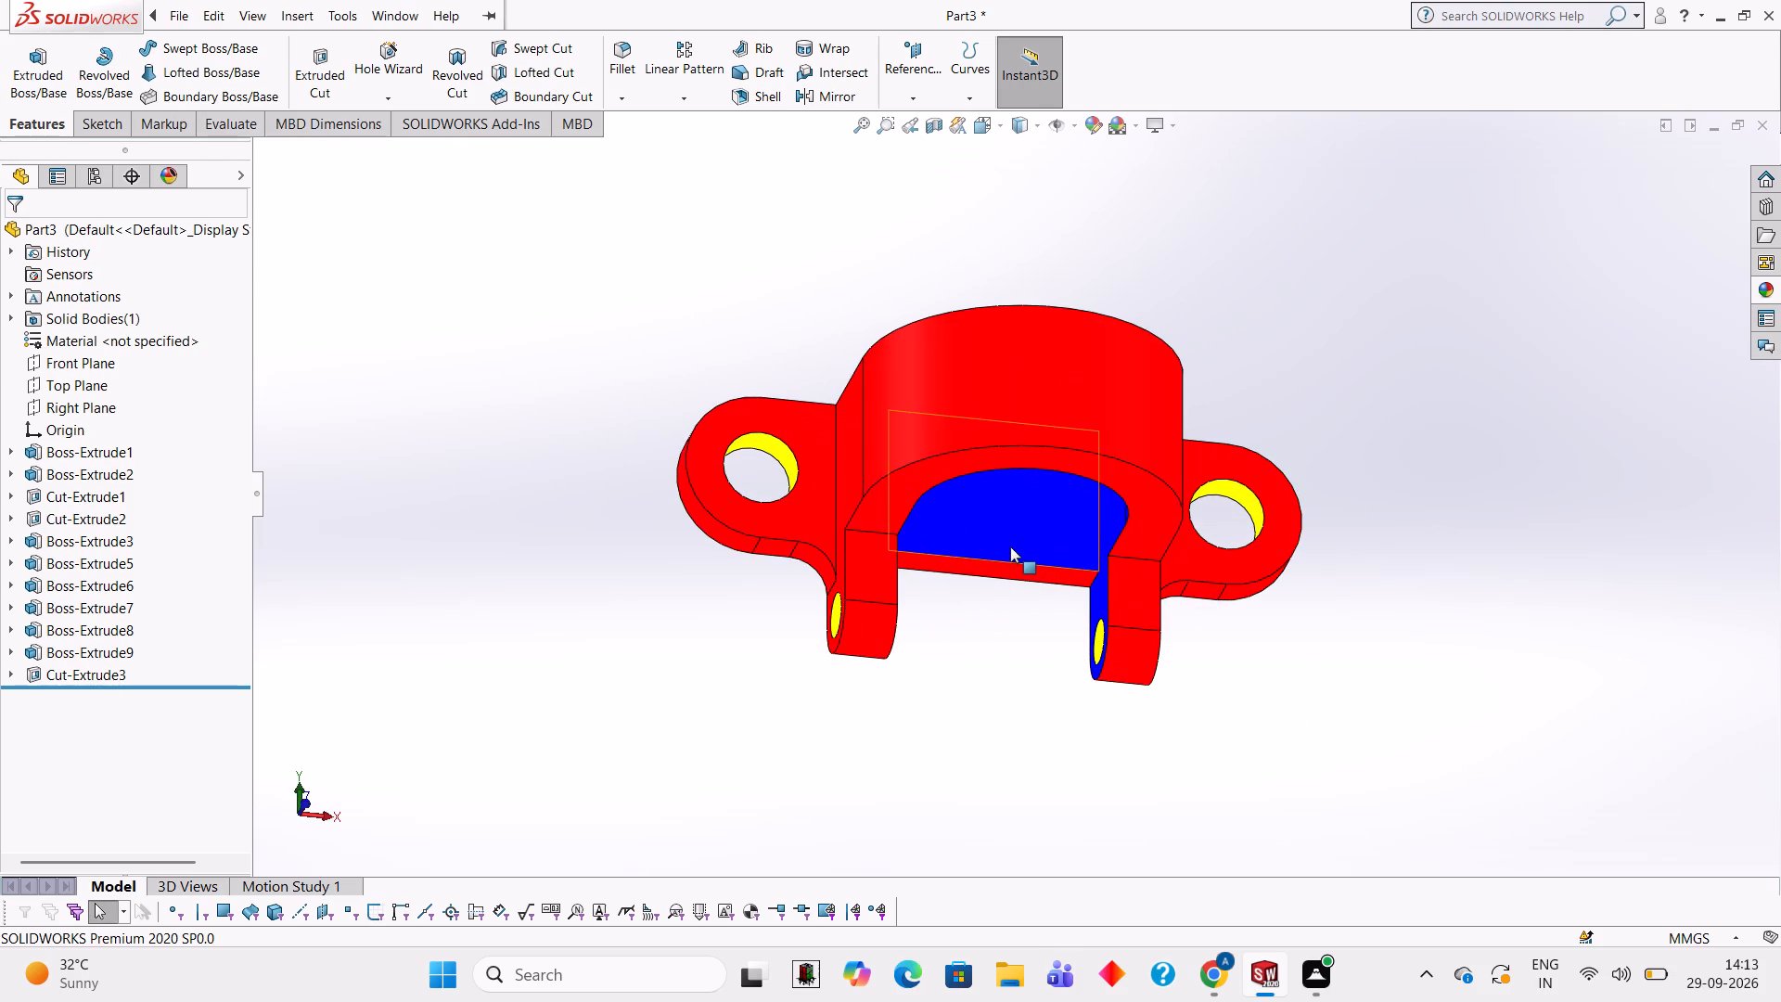
scroll(1011, 611, down, 2)
scroll(1004, 608, up, 1)
scroll(897, 316, down, 1)
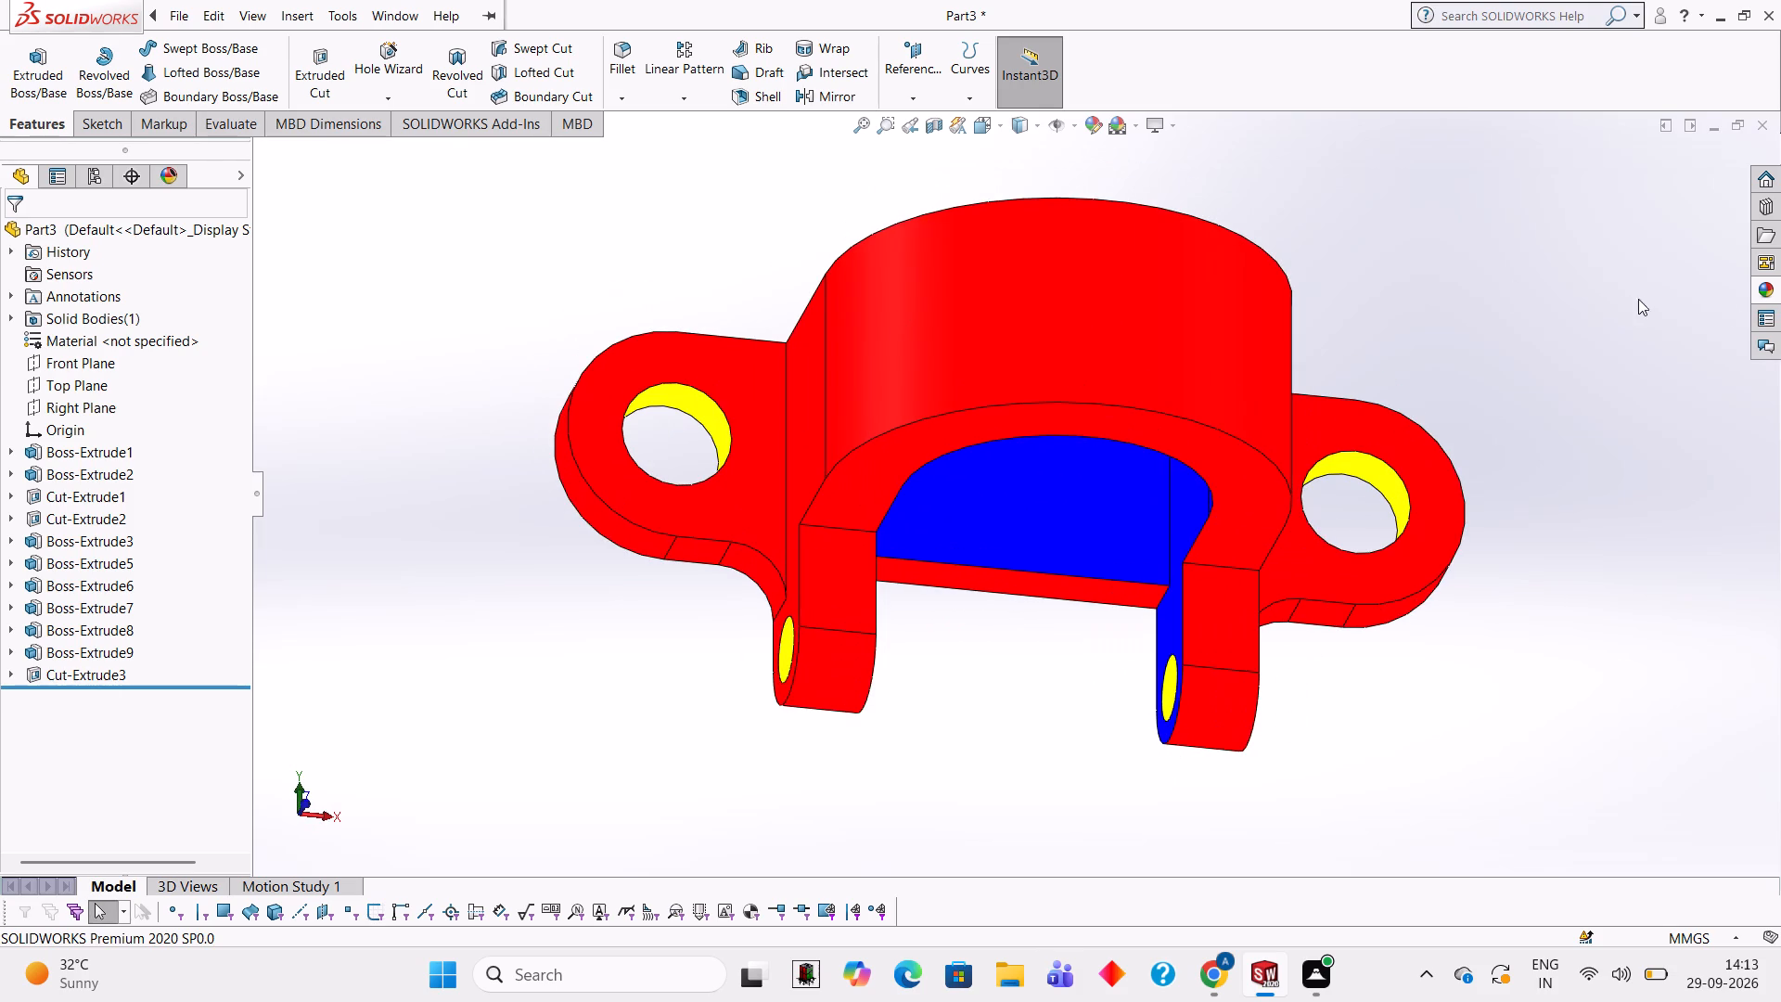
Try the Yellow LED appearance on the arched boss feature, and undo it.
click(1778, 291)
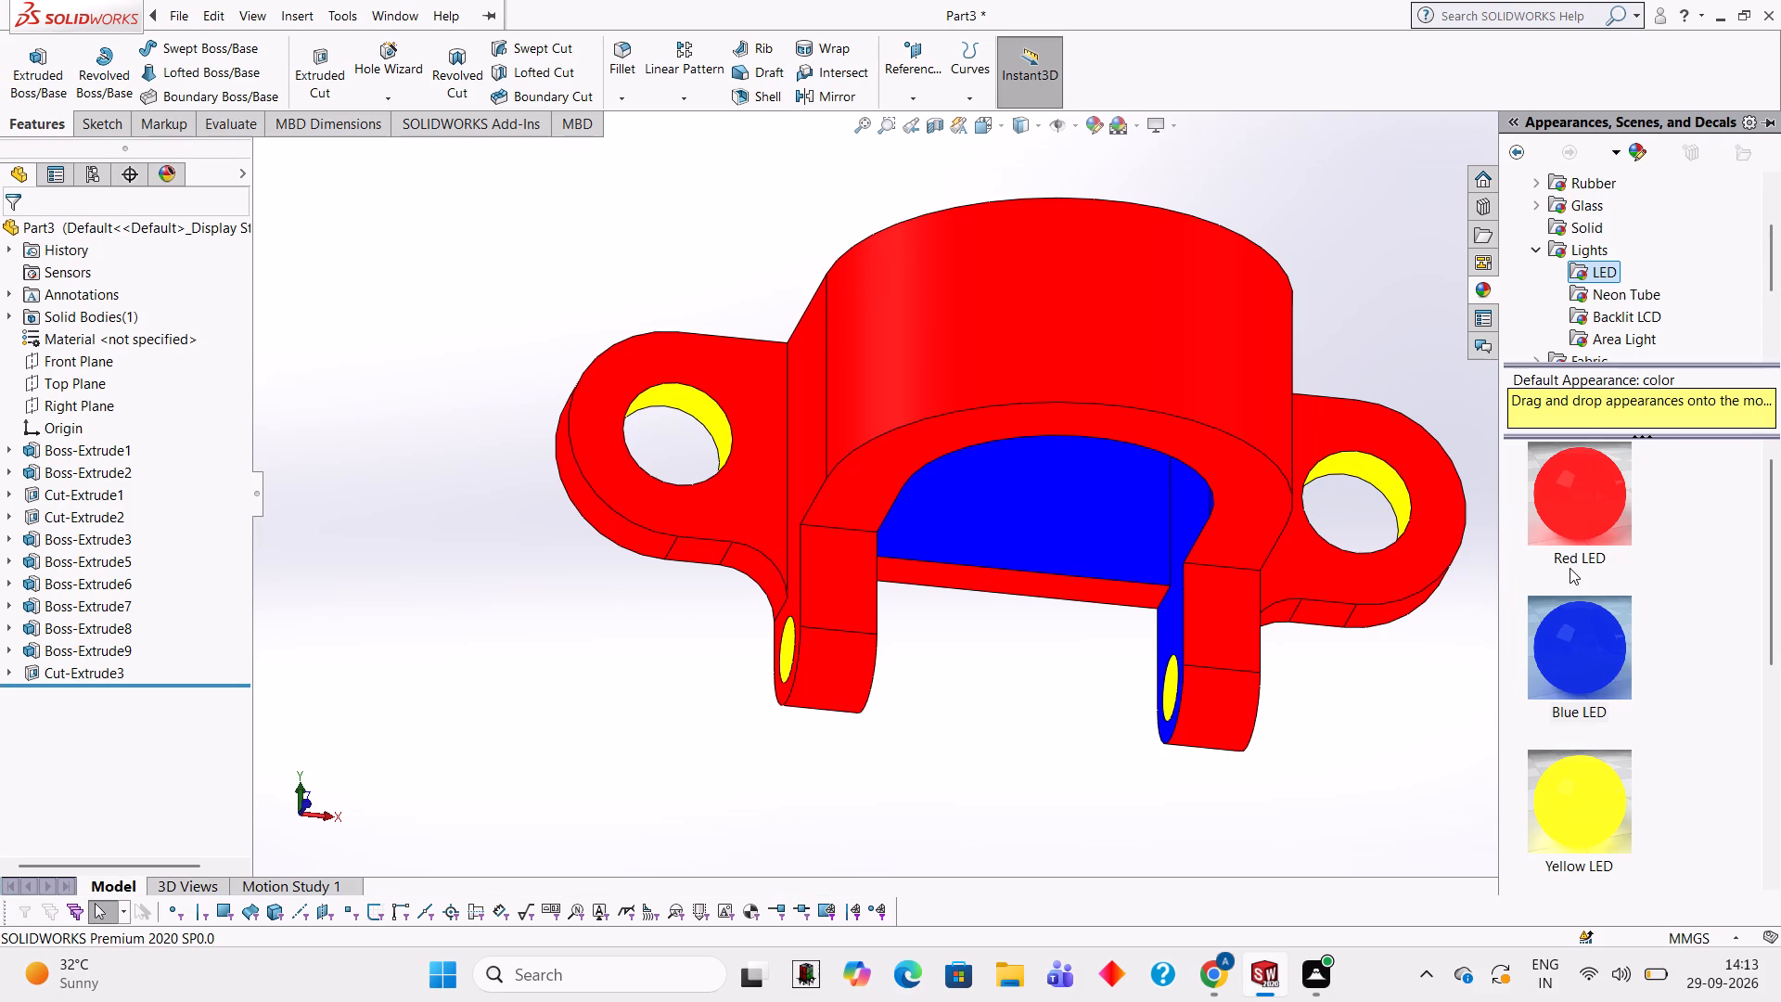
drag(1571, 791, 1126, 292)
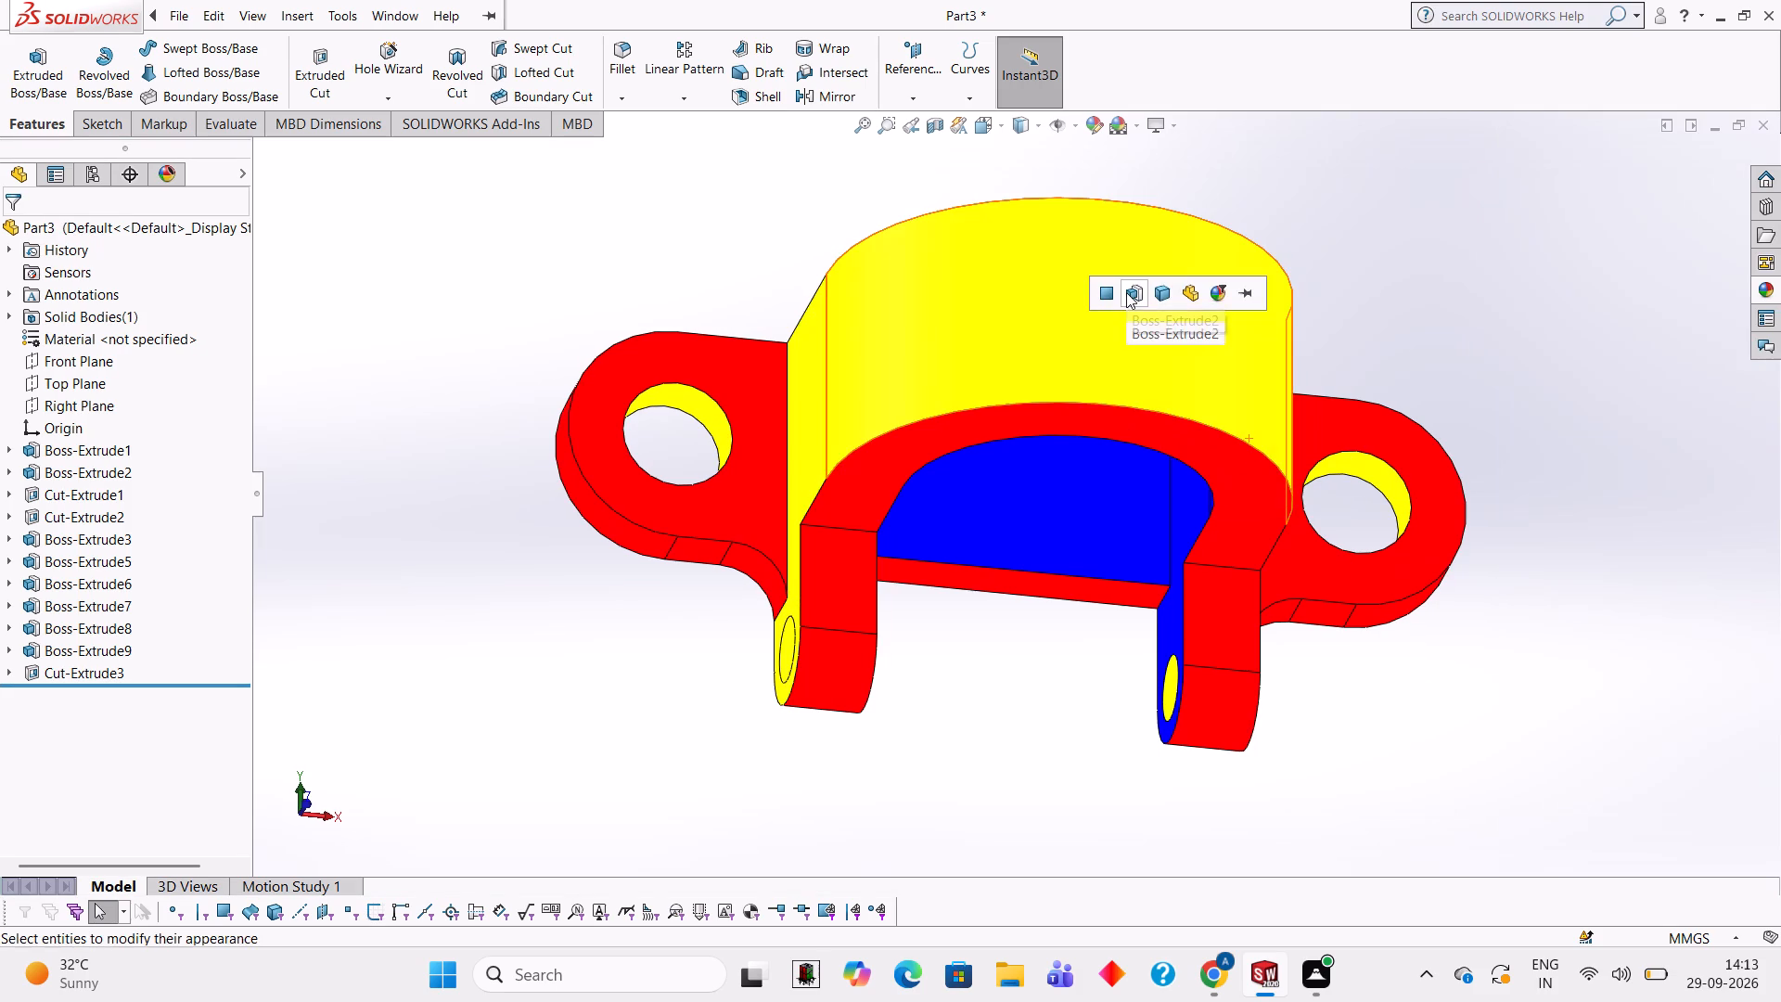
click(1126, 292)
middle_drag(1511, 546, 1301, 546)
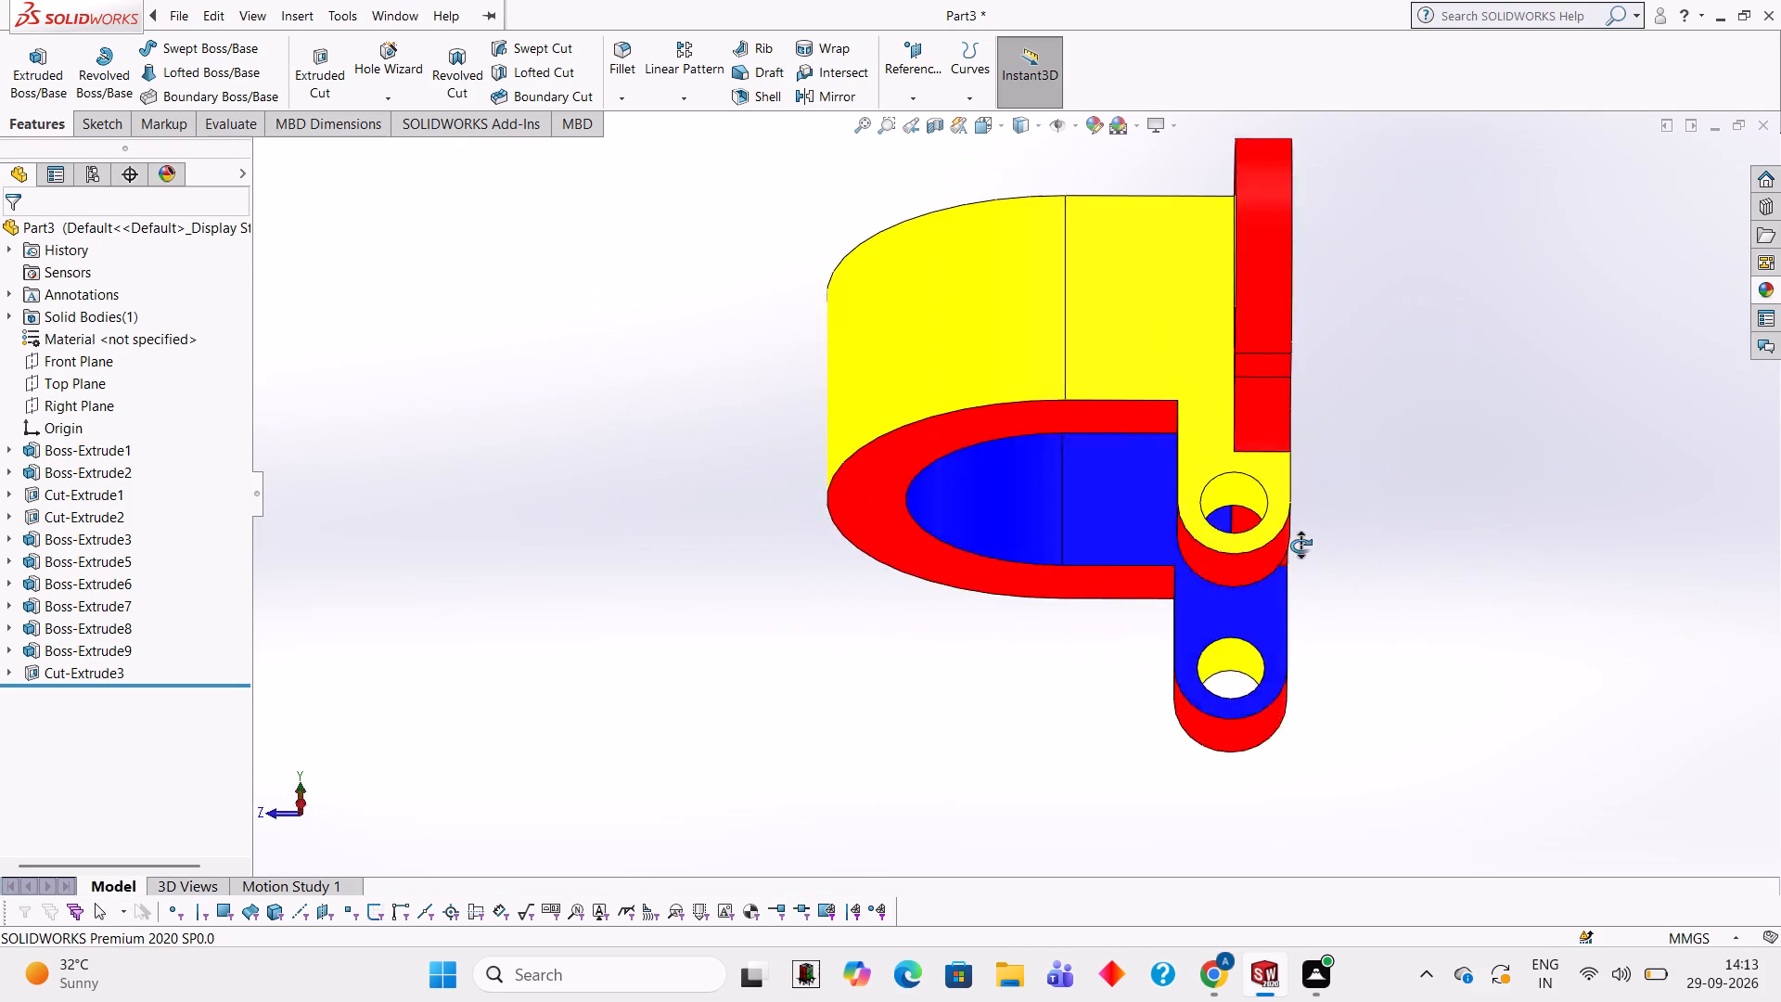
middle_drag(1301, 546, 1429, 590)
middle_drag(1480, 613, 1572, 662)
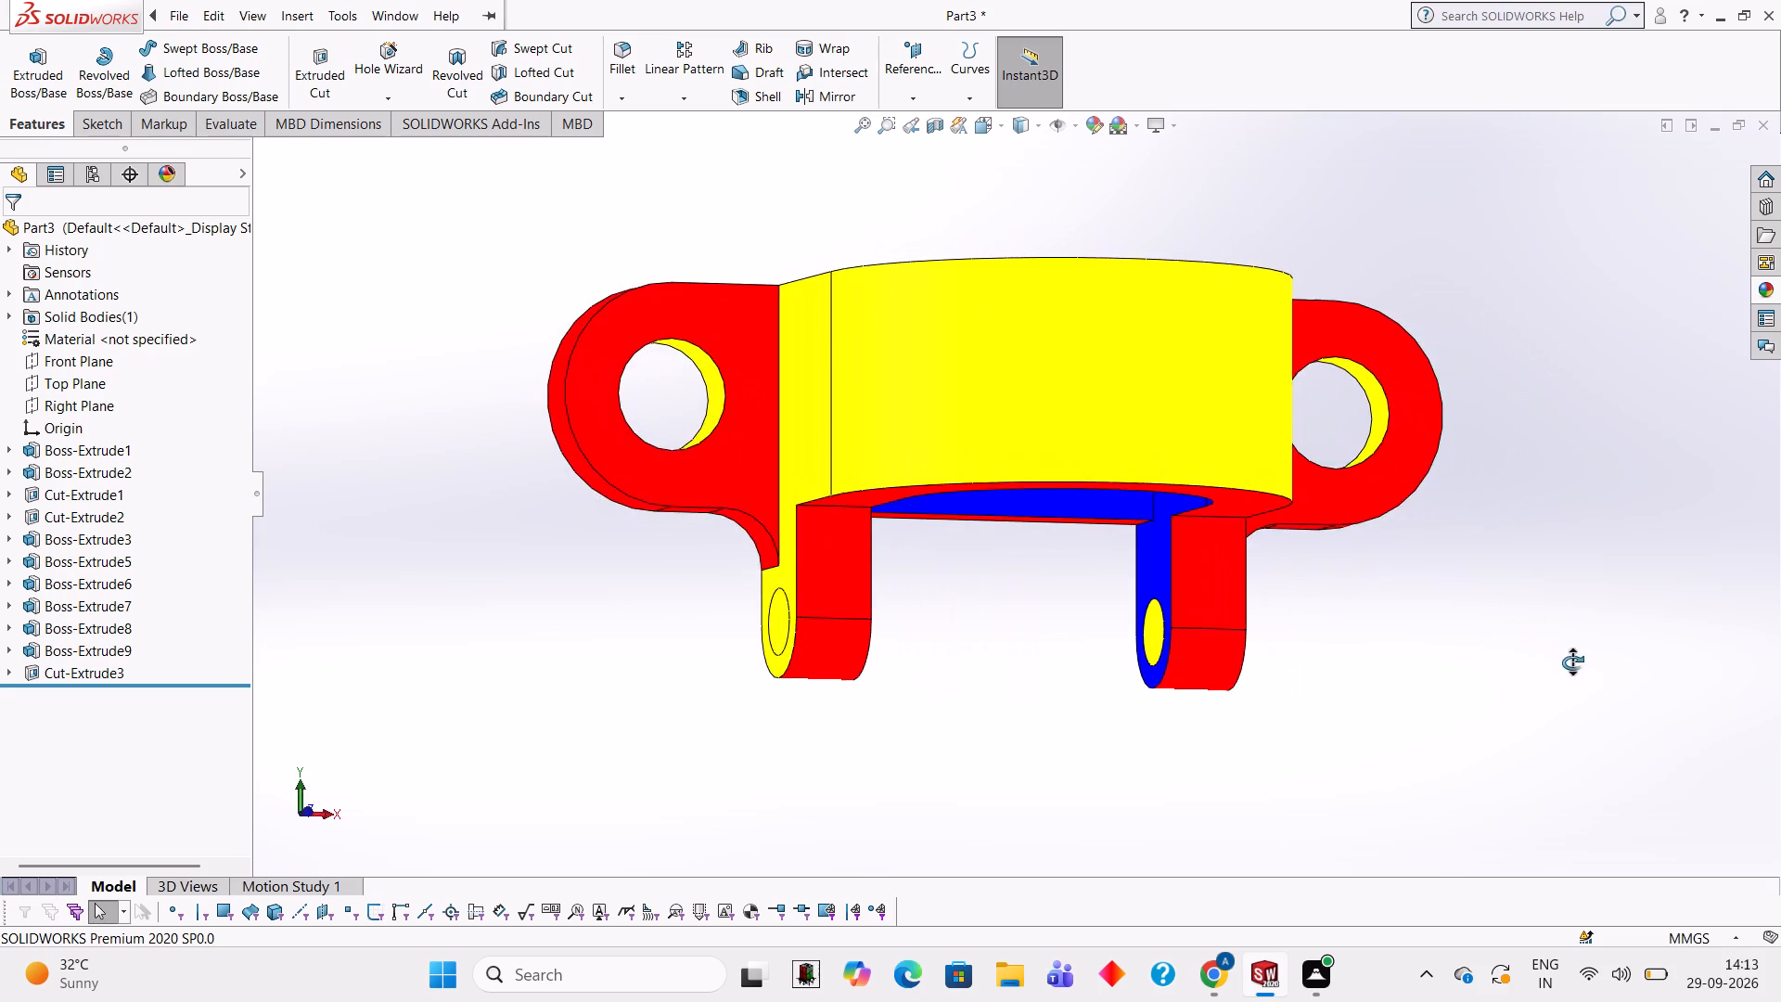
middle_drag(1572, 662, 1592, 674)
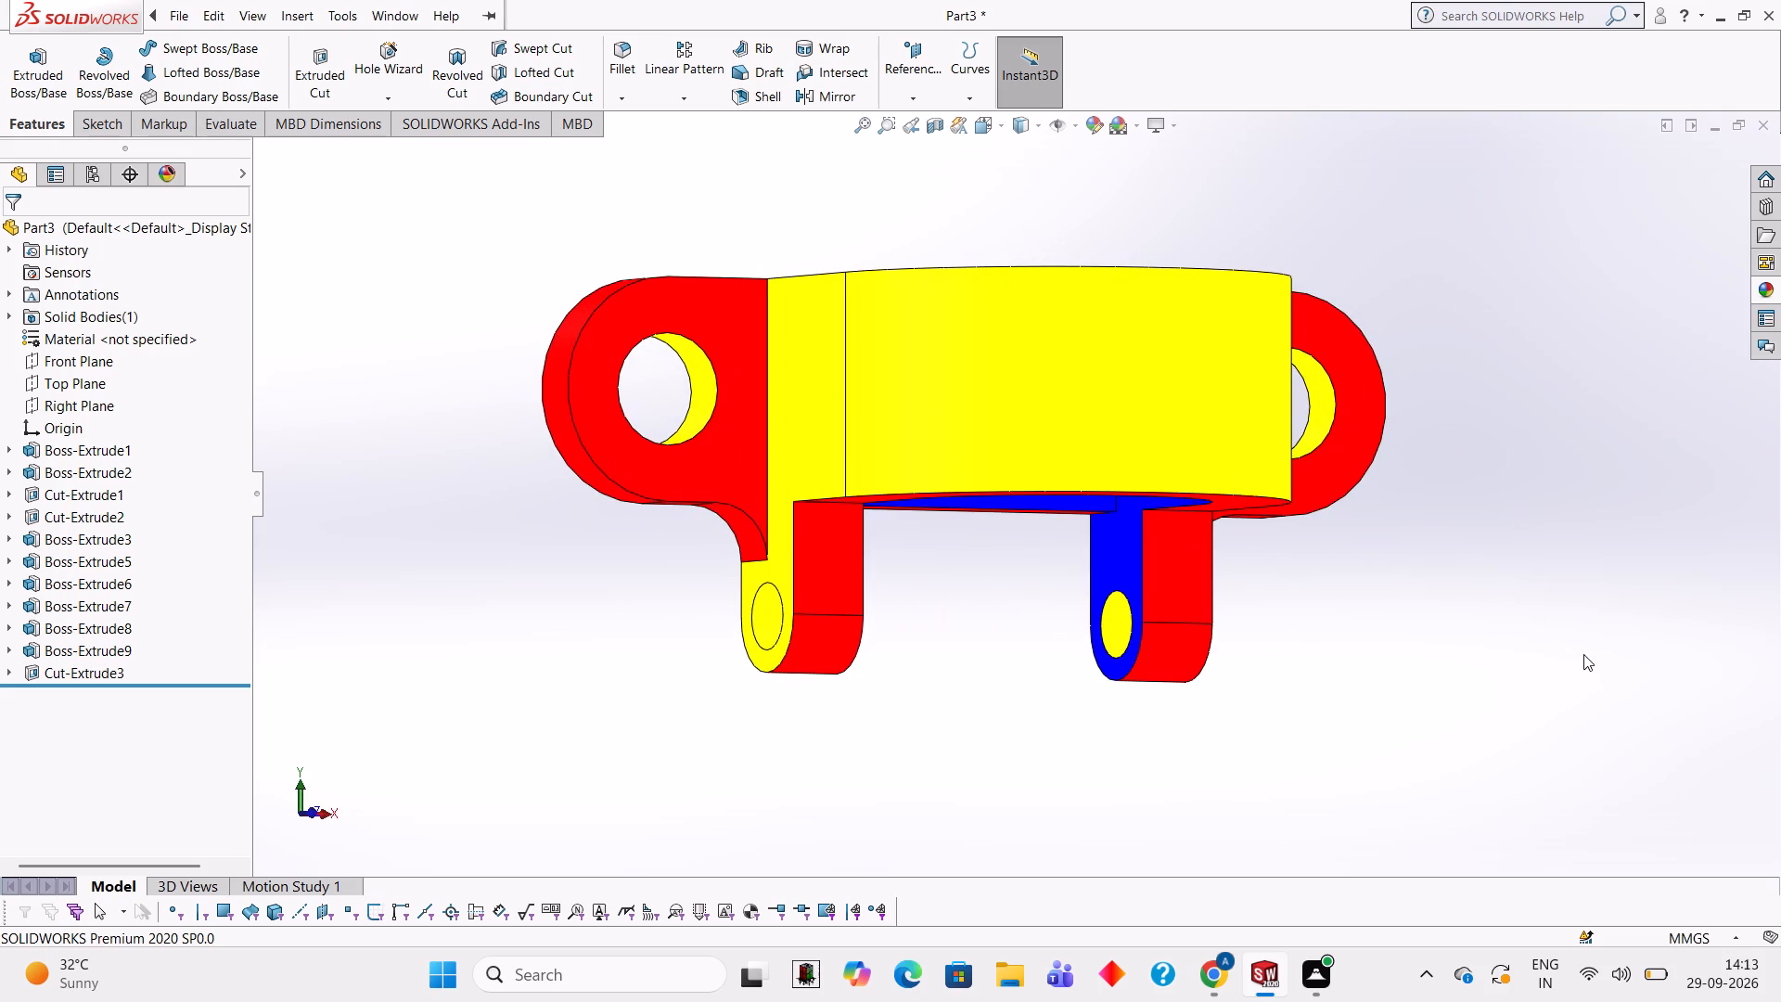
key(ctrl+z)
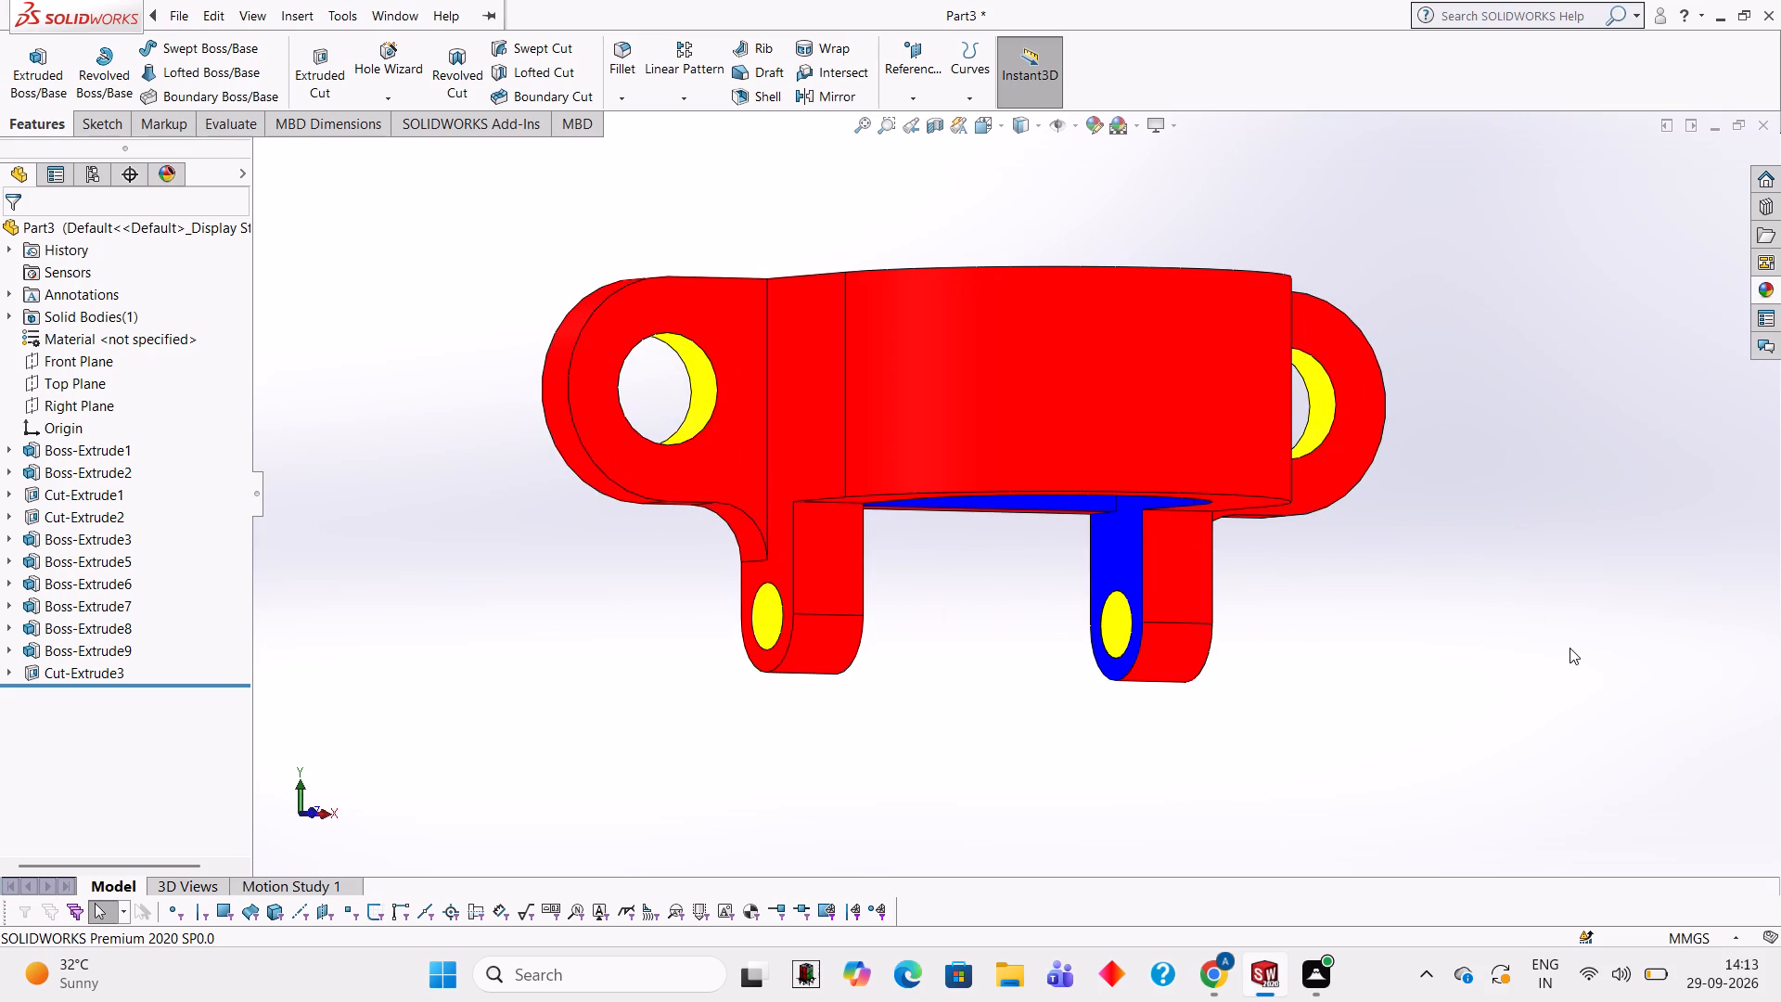
Apply the Green LED appearance to only the curved outer face of the arched boss.
click(1767, 284)
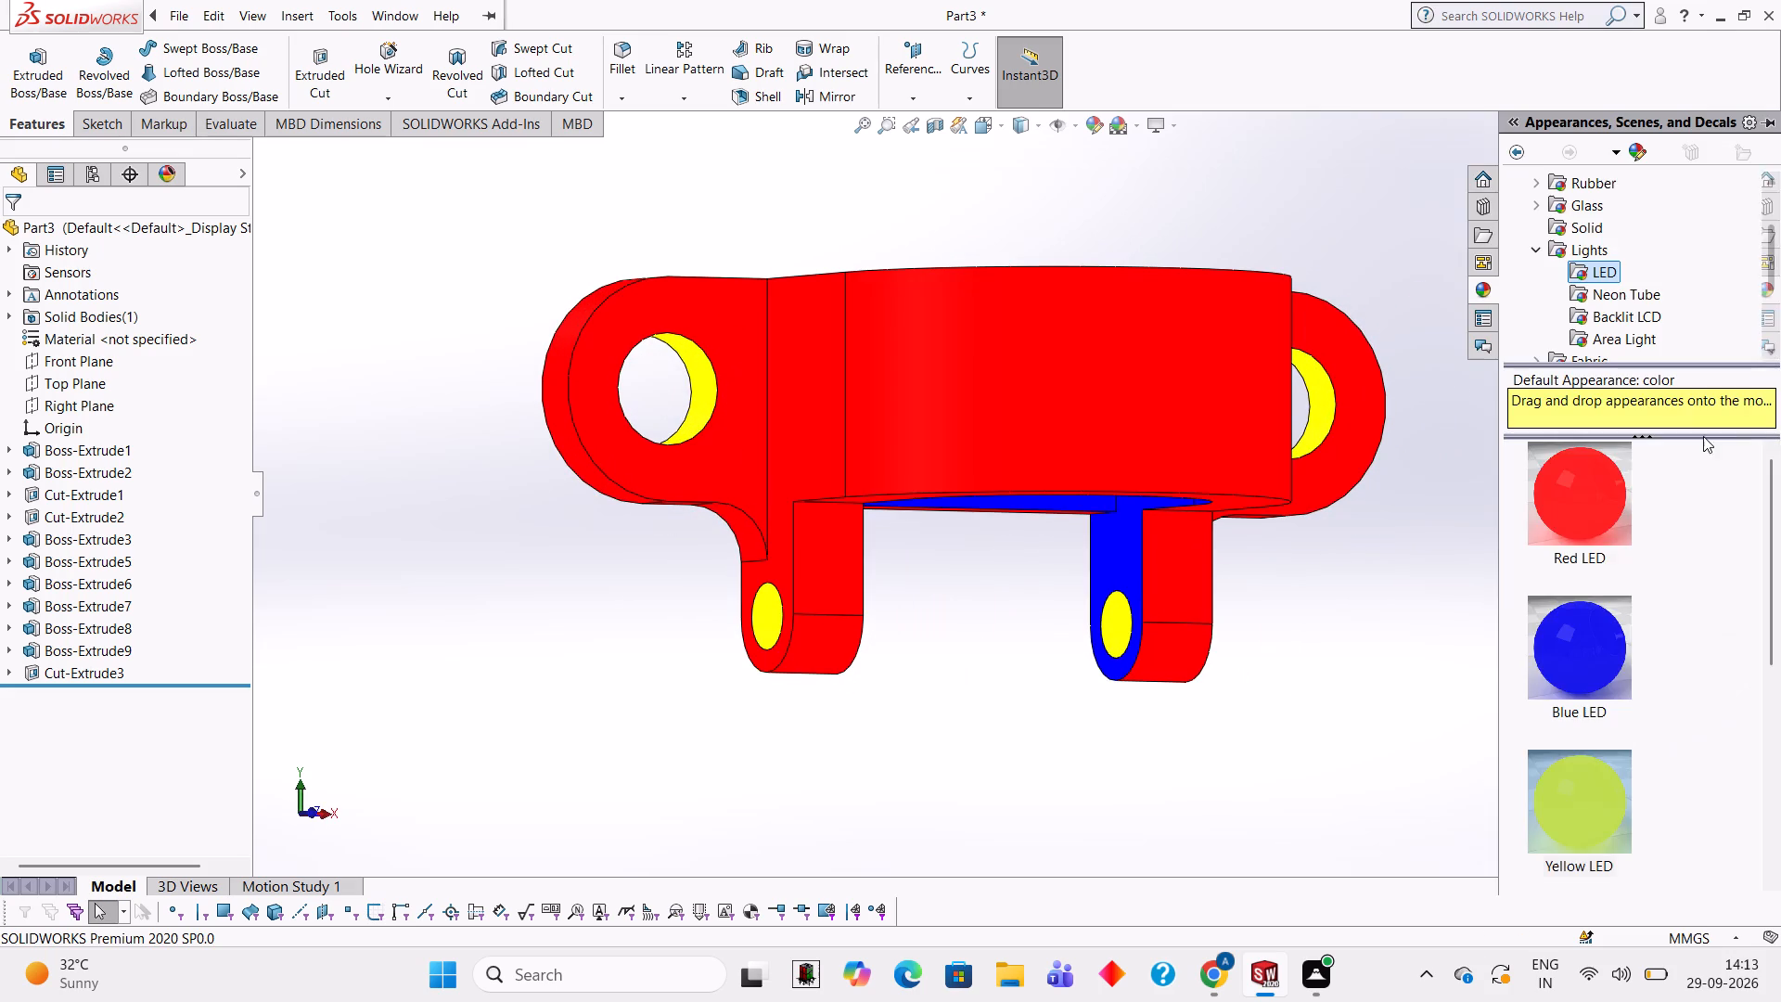
scroll(1635, 579, down, 2)
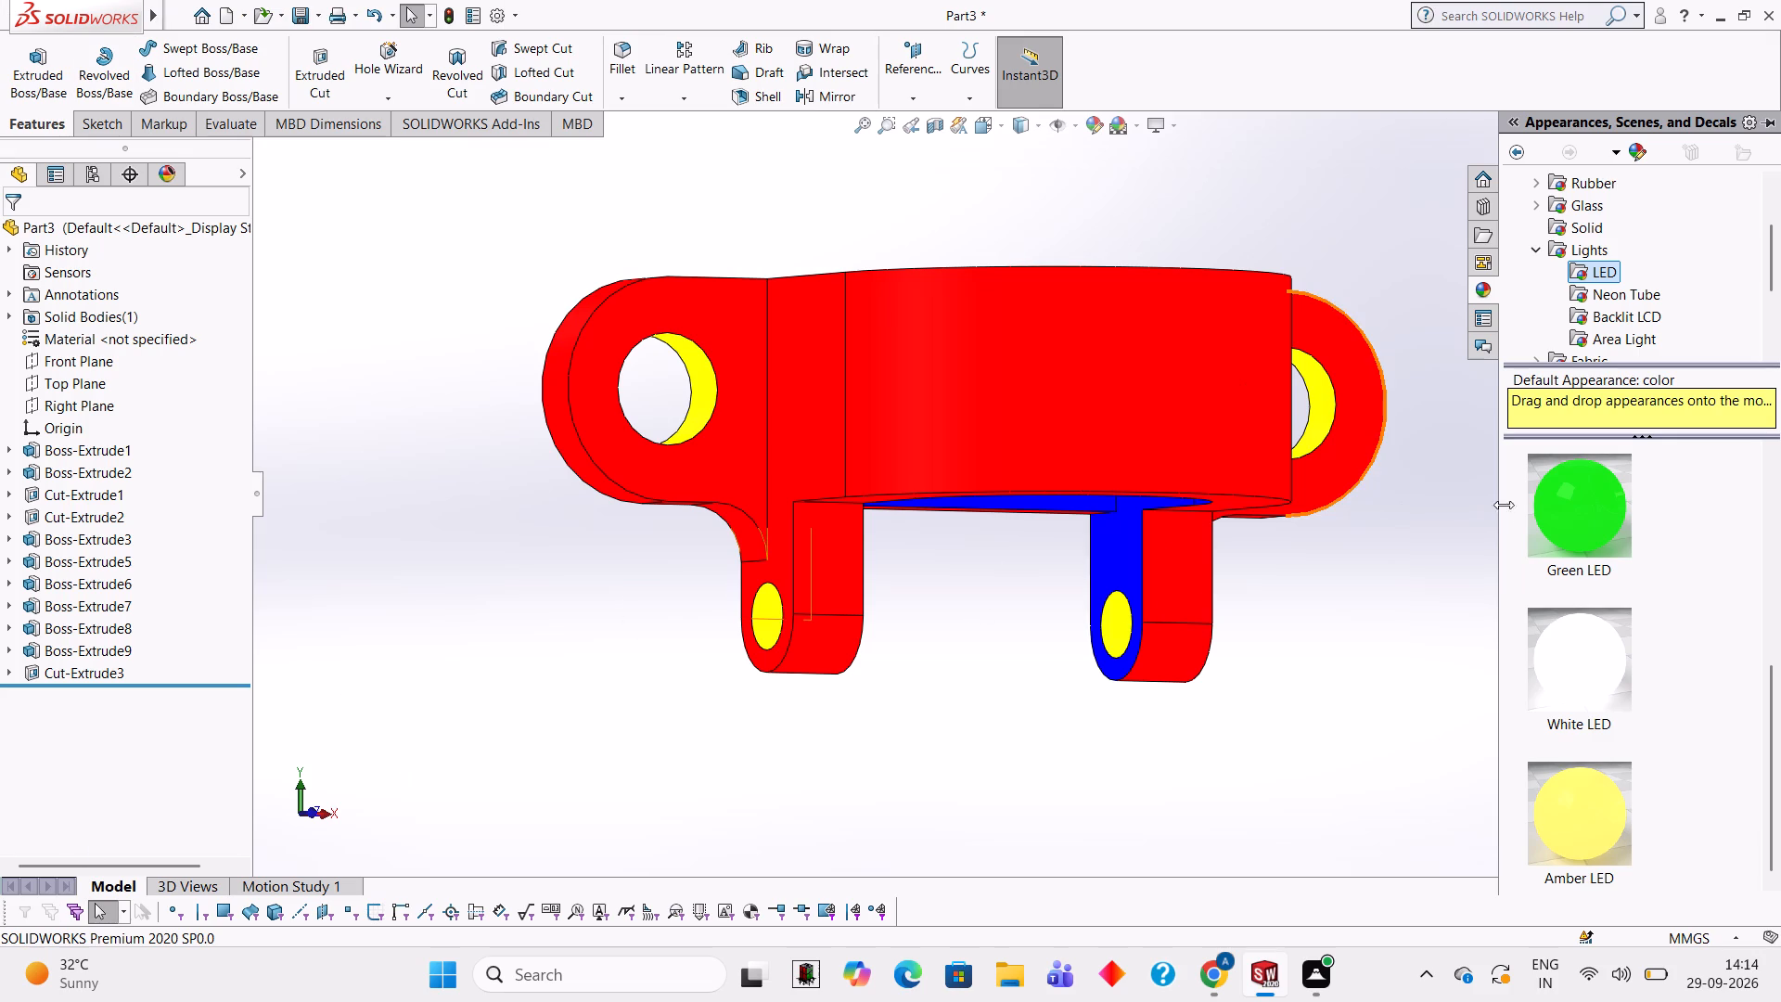
drag(1546, 507, 1003, 398)
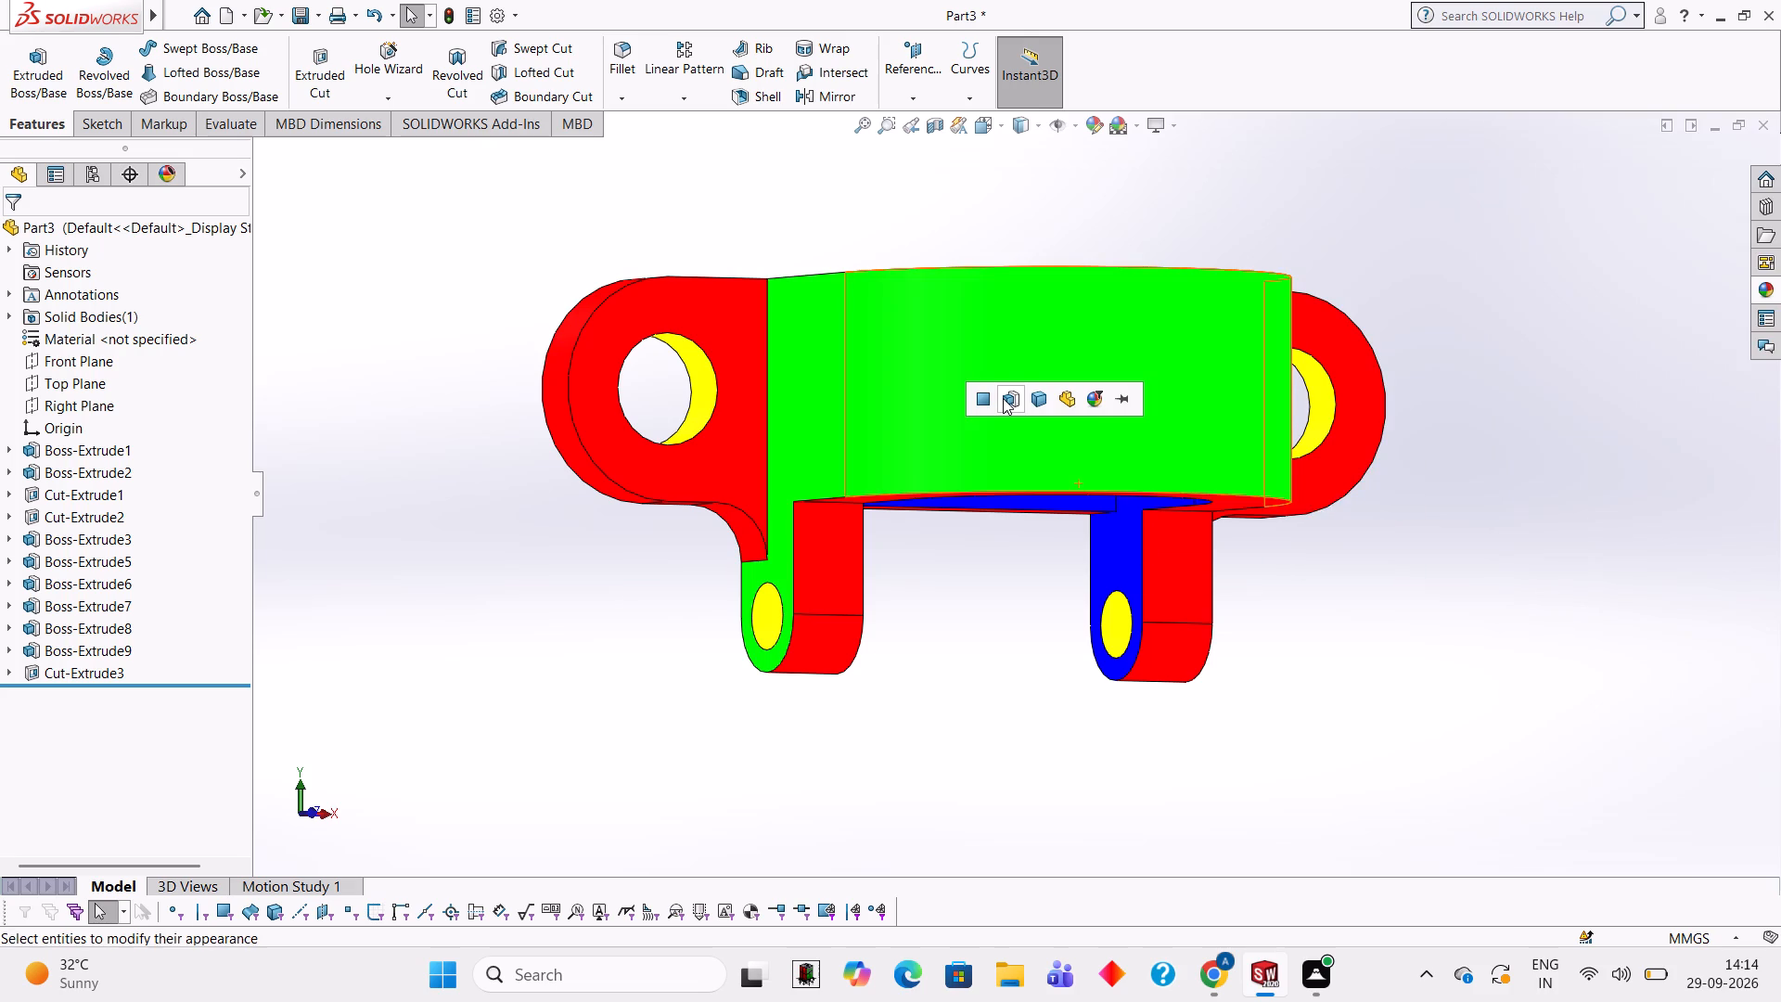
click(980, 392)
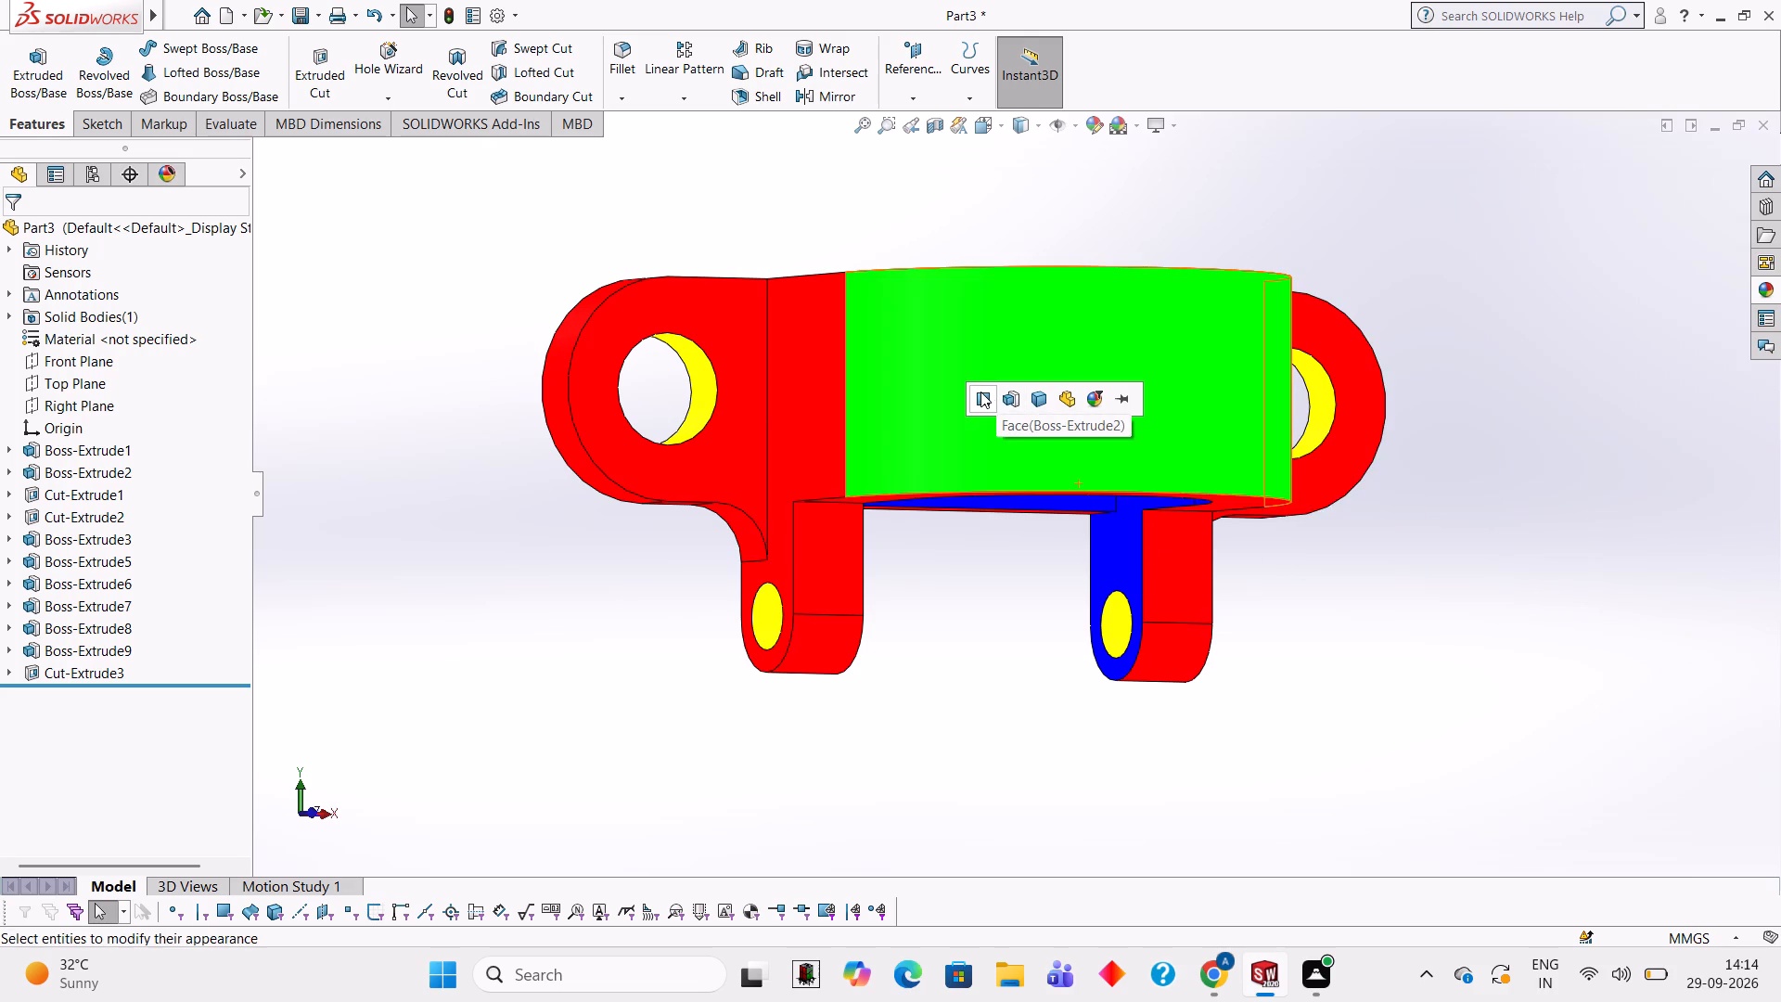
Examine the coloured bracket from several angles, checking the arch, opening, holes and tabs.
scroll(1410, 515, up, 2)
middle_drag(1441, 548, 1389, 301)
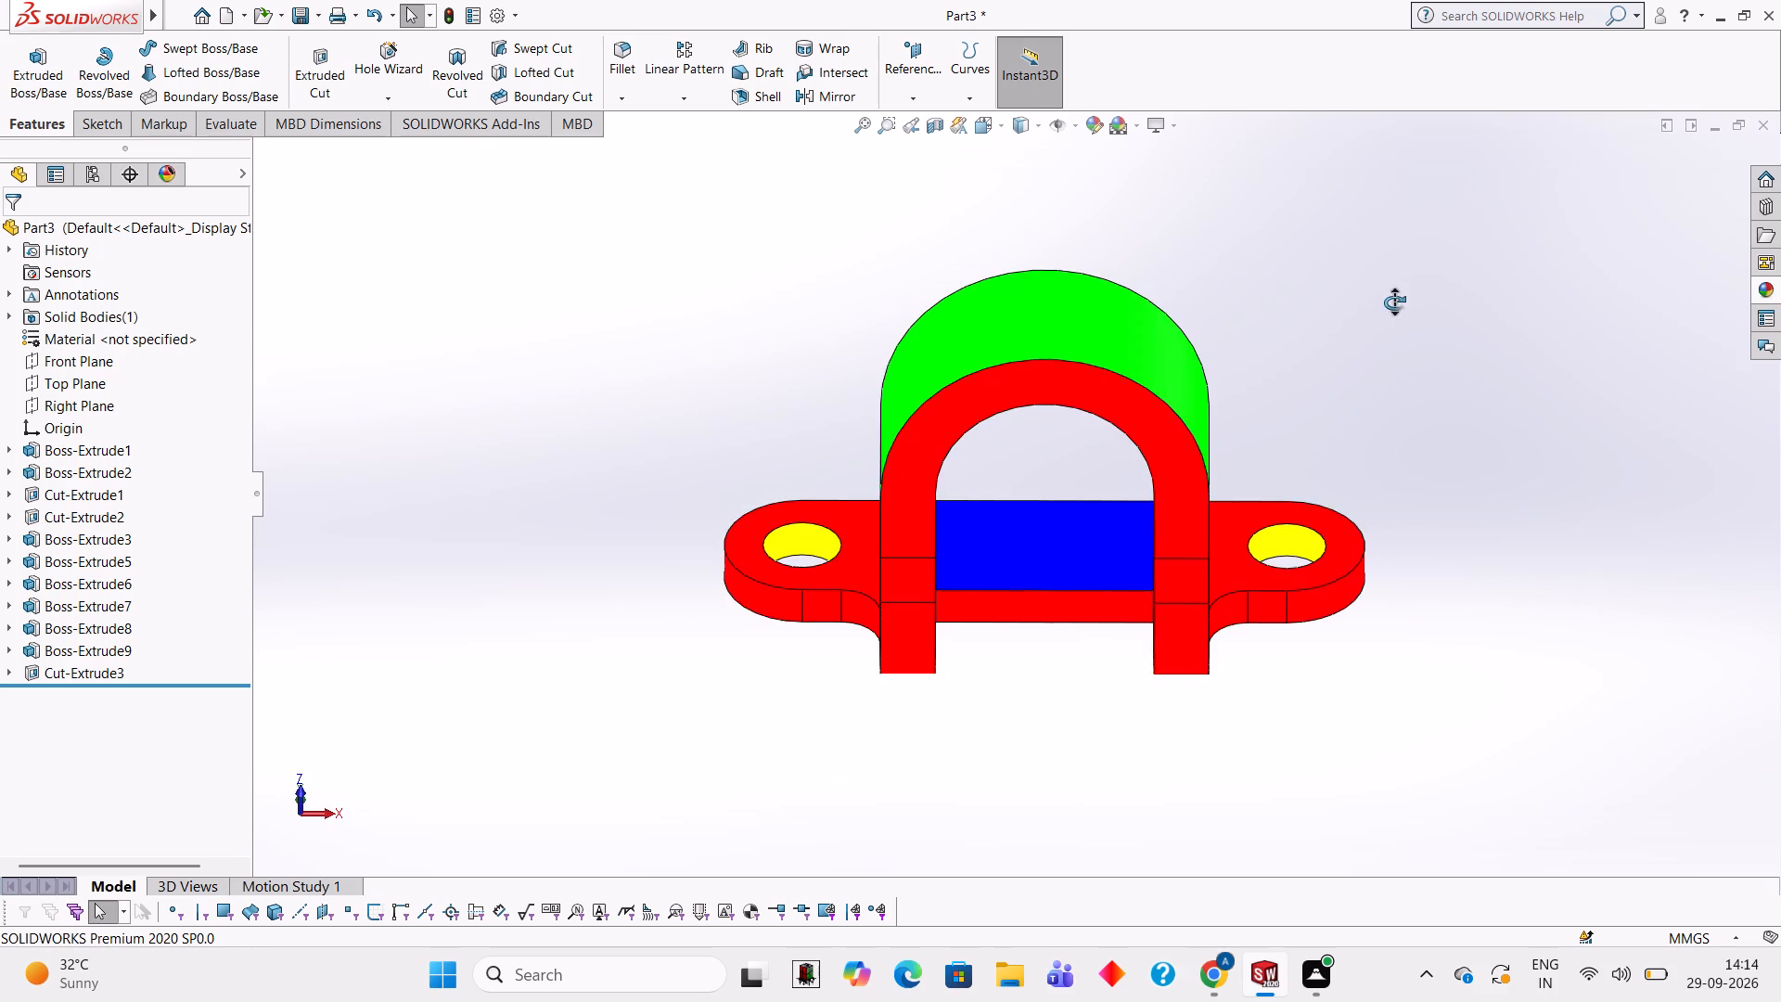
middle_drag(1339, 707, 1445, 611)
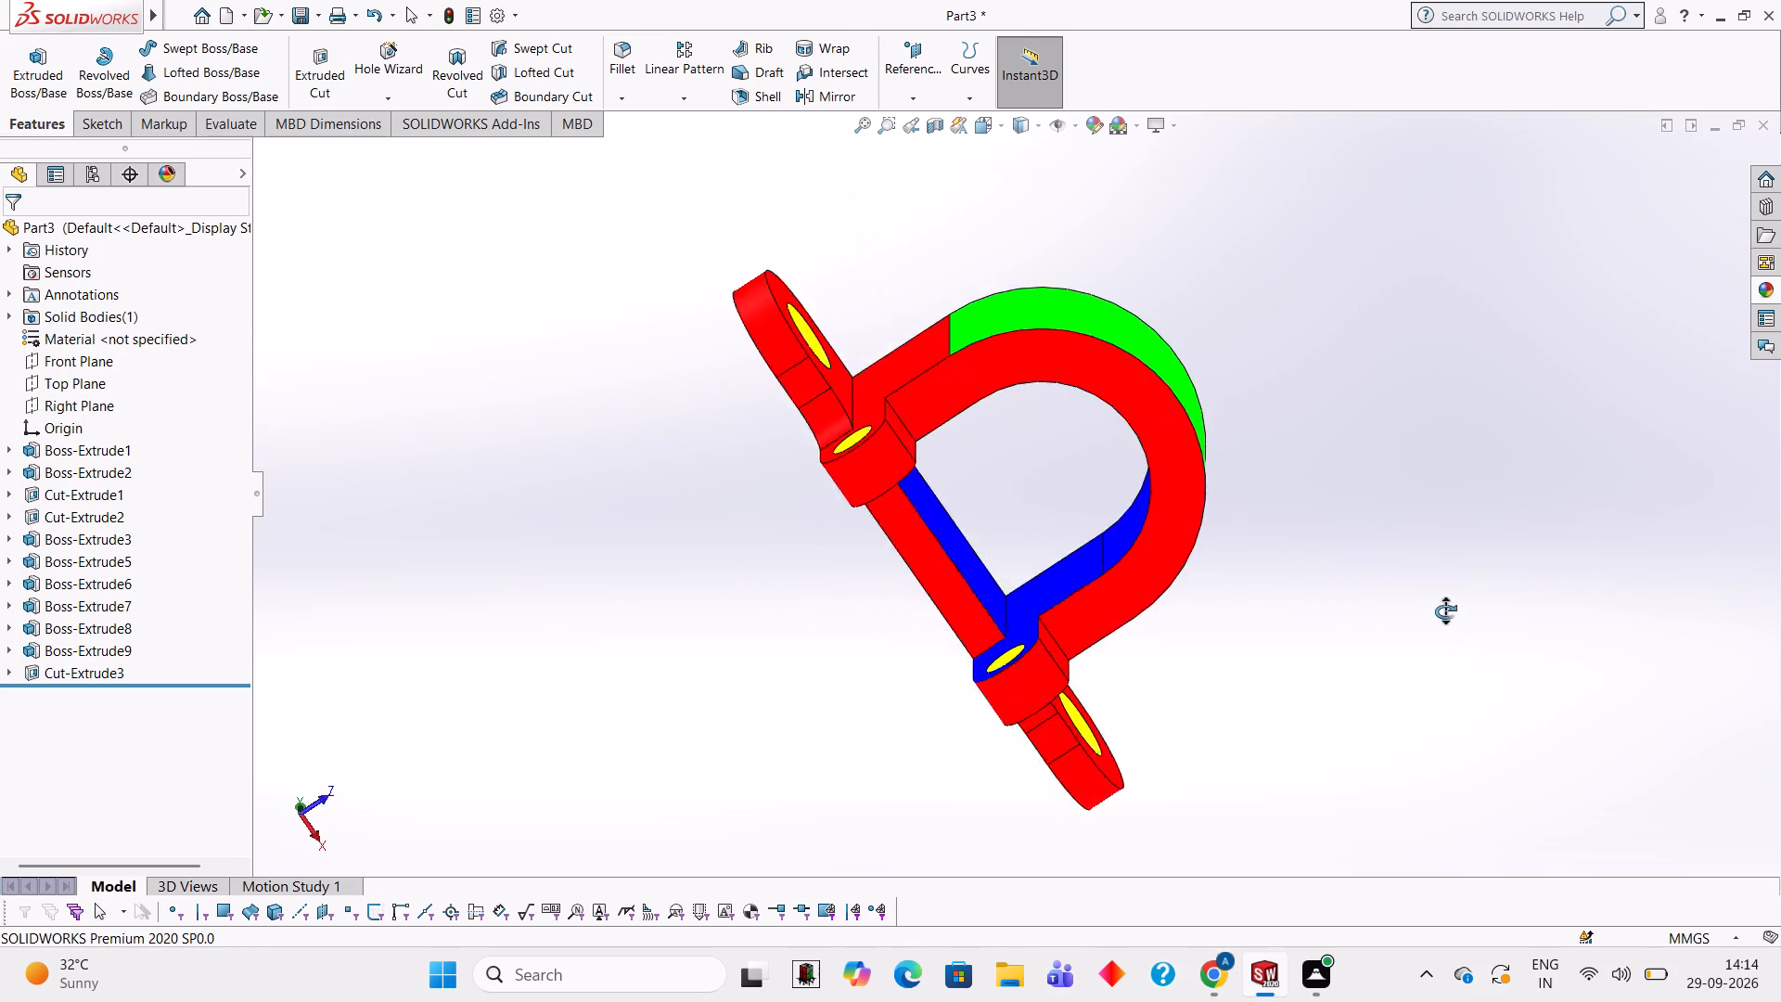
middle_drag(1445, 611, 1288, 765)
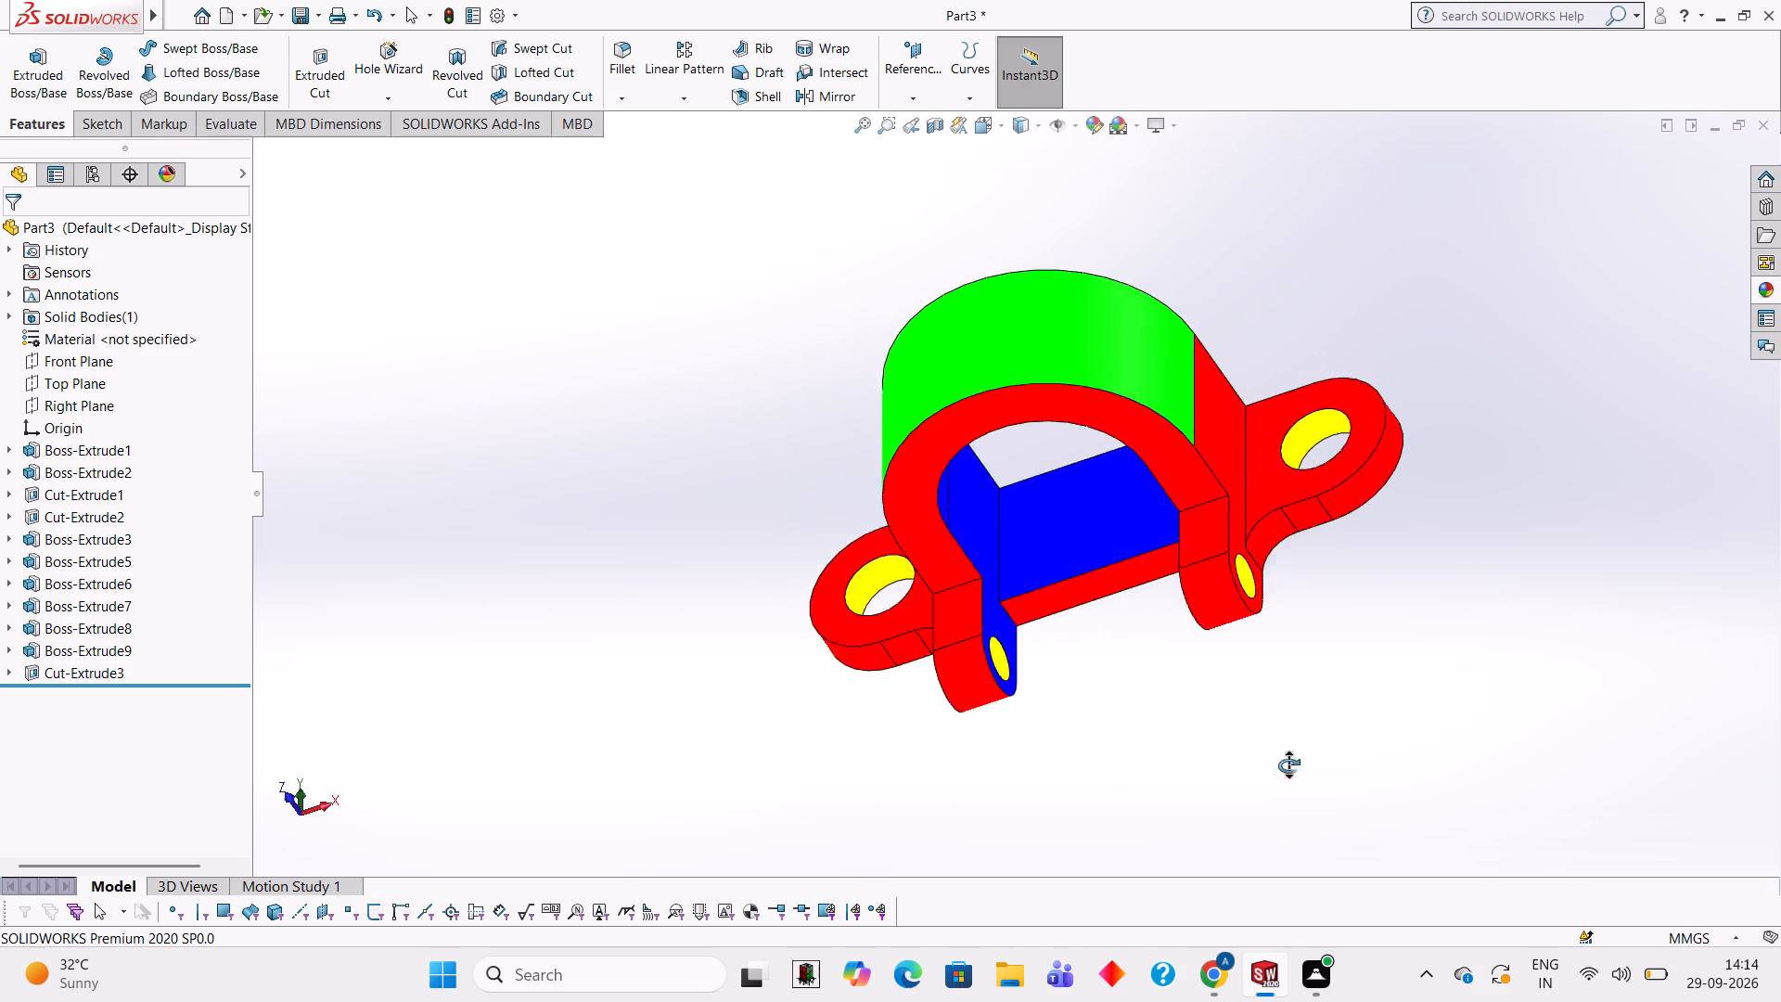
middle_drag(1288, 765, 1339, 796)
middle_drag(1339, 765, 1319, 646)
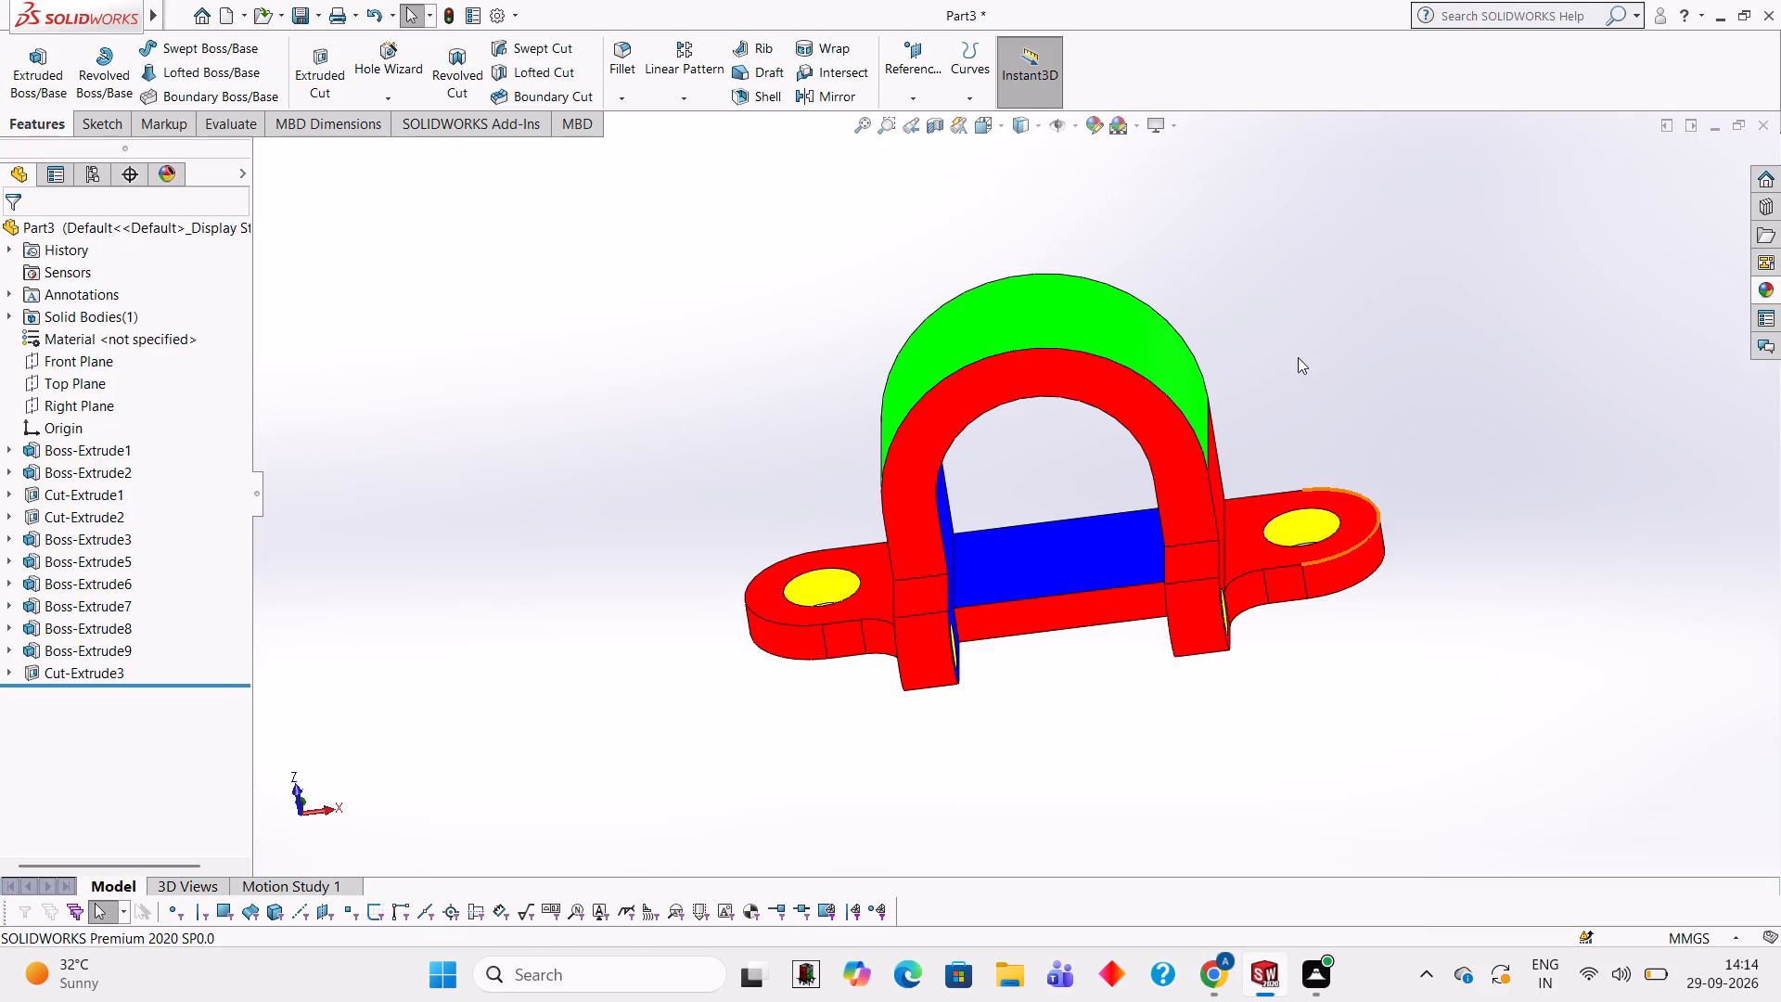
Apply the Green LED appearance to only the rounded outer end face of the plate's holed ear on the positive X side.
middle_drag(1308, 370, 1292, 402)
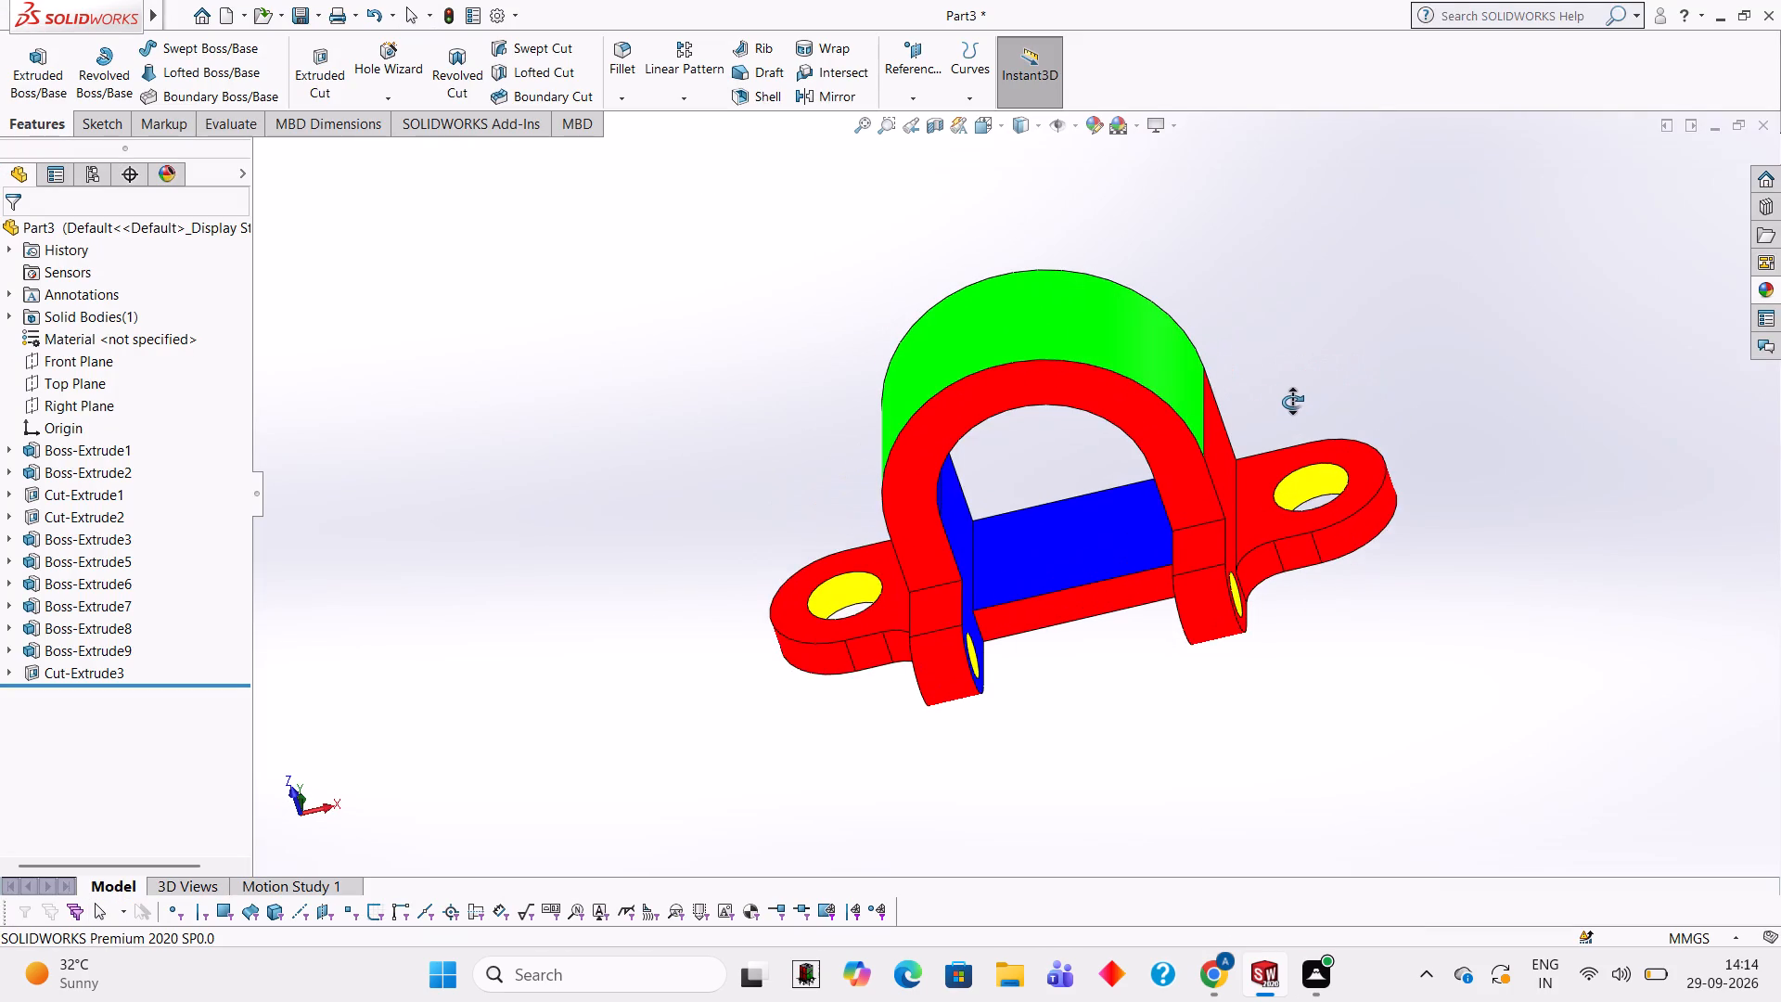
middle_drag(1292, 402, 1288, 400)
scroll(1288, 400, up, 1)
middle_drag(1288, 397, 1200, 371)
middle_drag(1162, 364, 1131, 592)
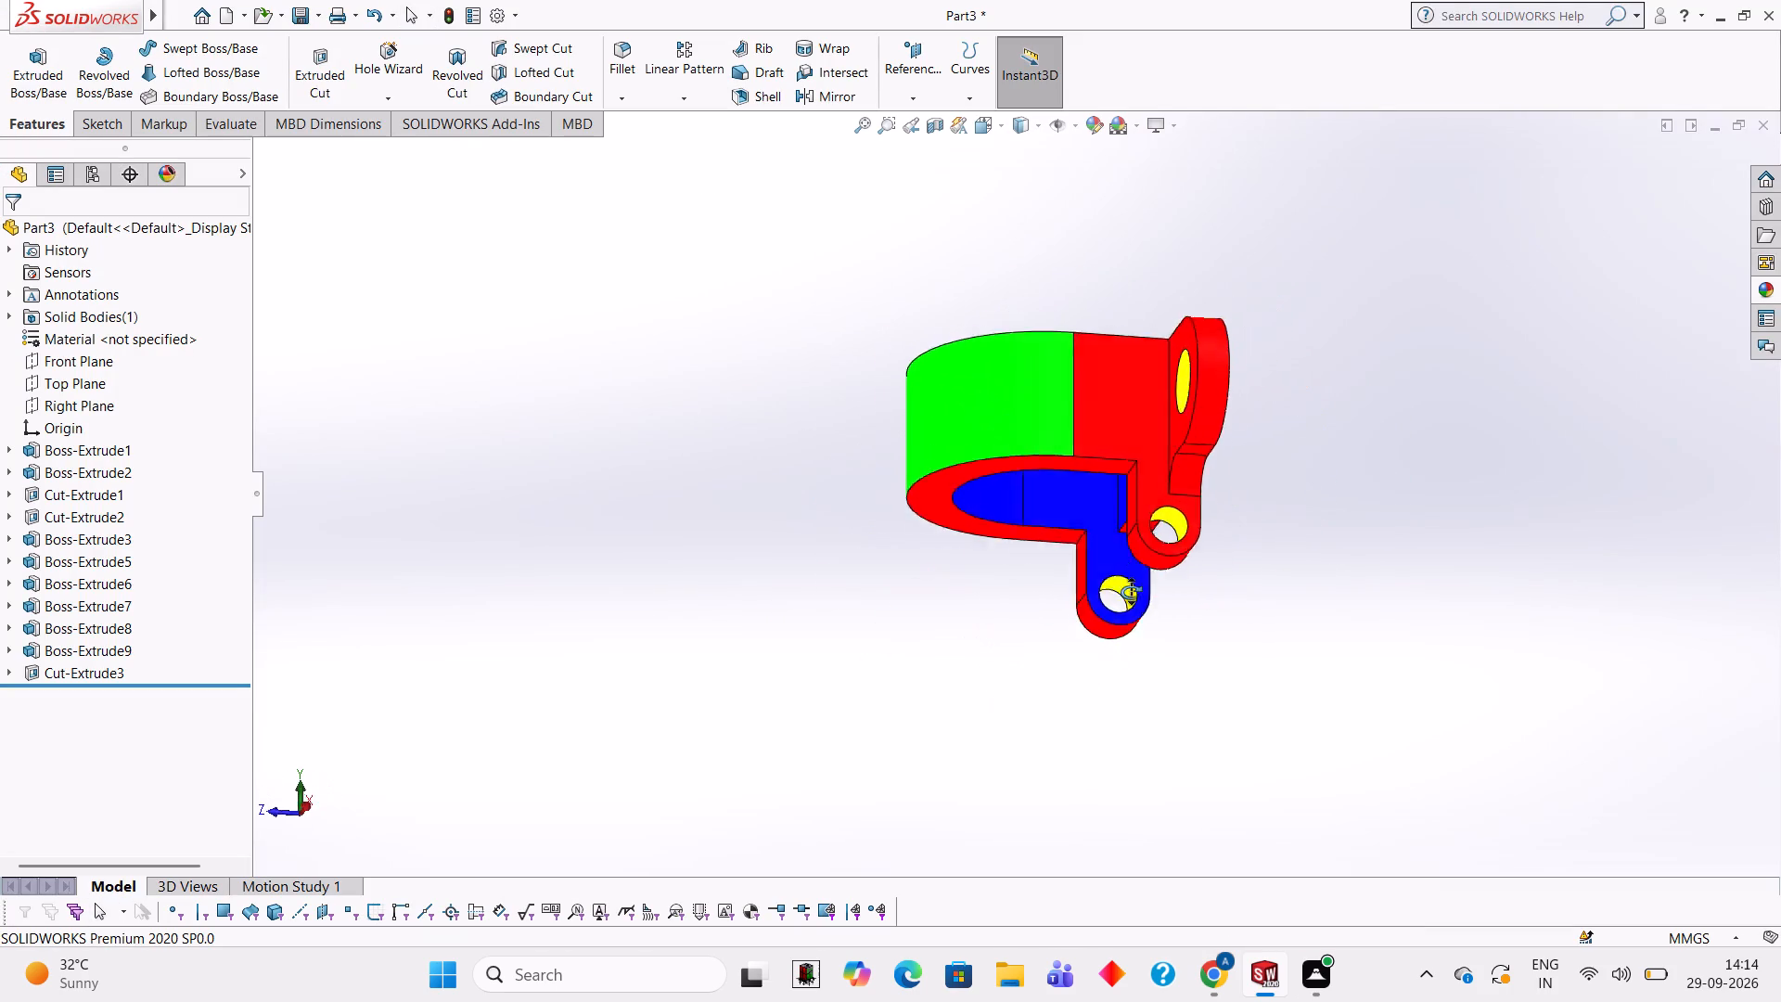
middle_drag(1131, 592, 1139, 624)
scroll(1144, 626, down, 3)
scroll(1209, 430, up, 2)
scroll(1336, 258, down, 2)
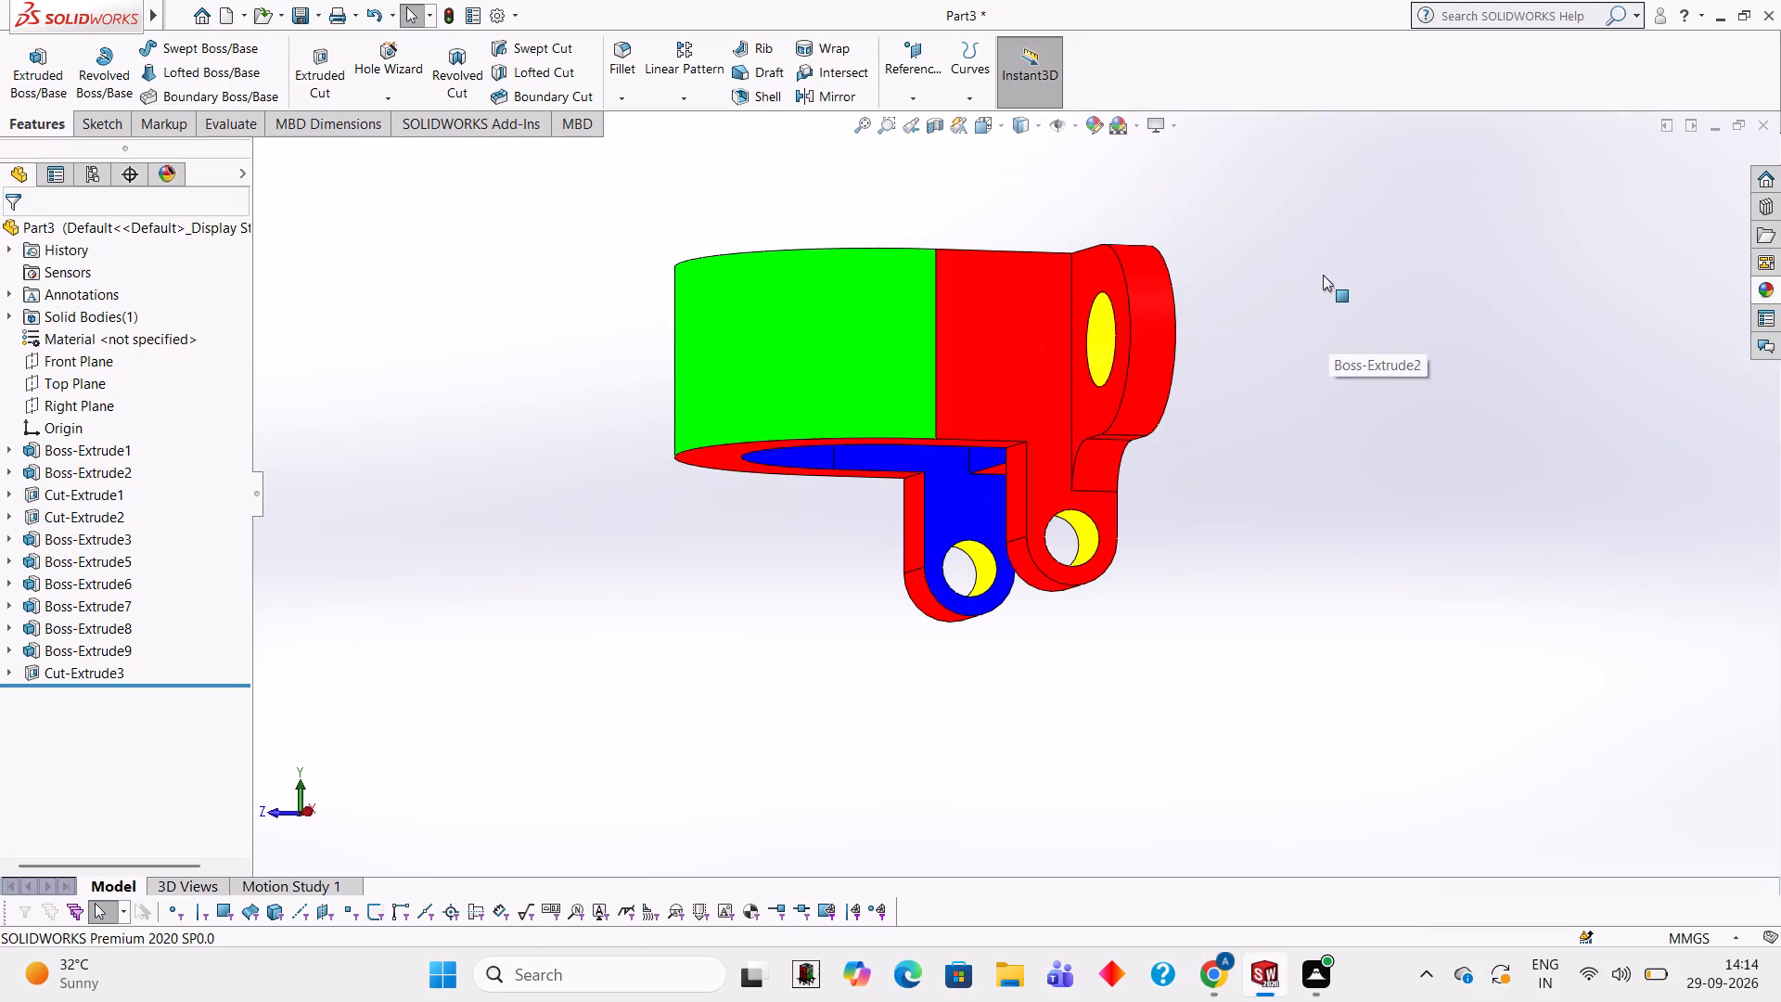
click(1770, 290)
drag(1617, 504, 1223, 481)
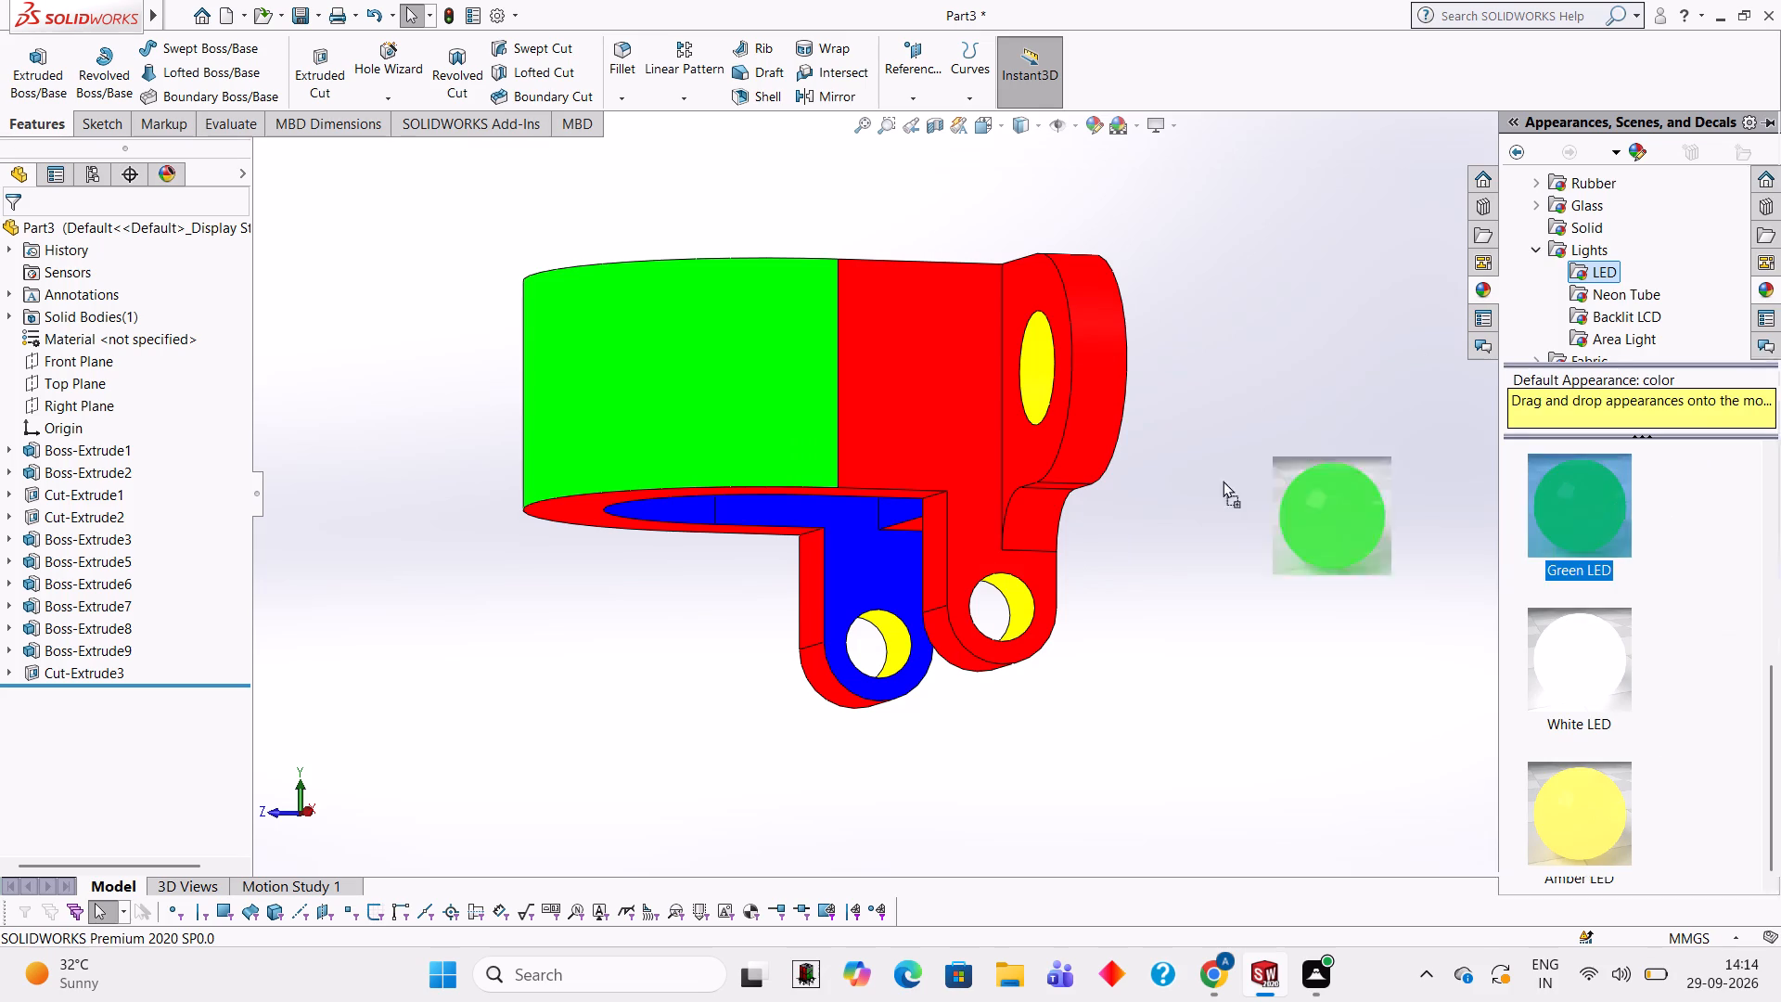
drag(1223, 481, 1153, 369)
drag(1153, 369, 1136, 369)
scroll(1105, 391, down, 3)
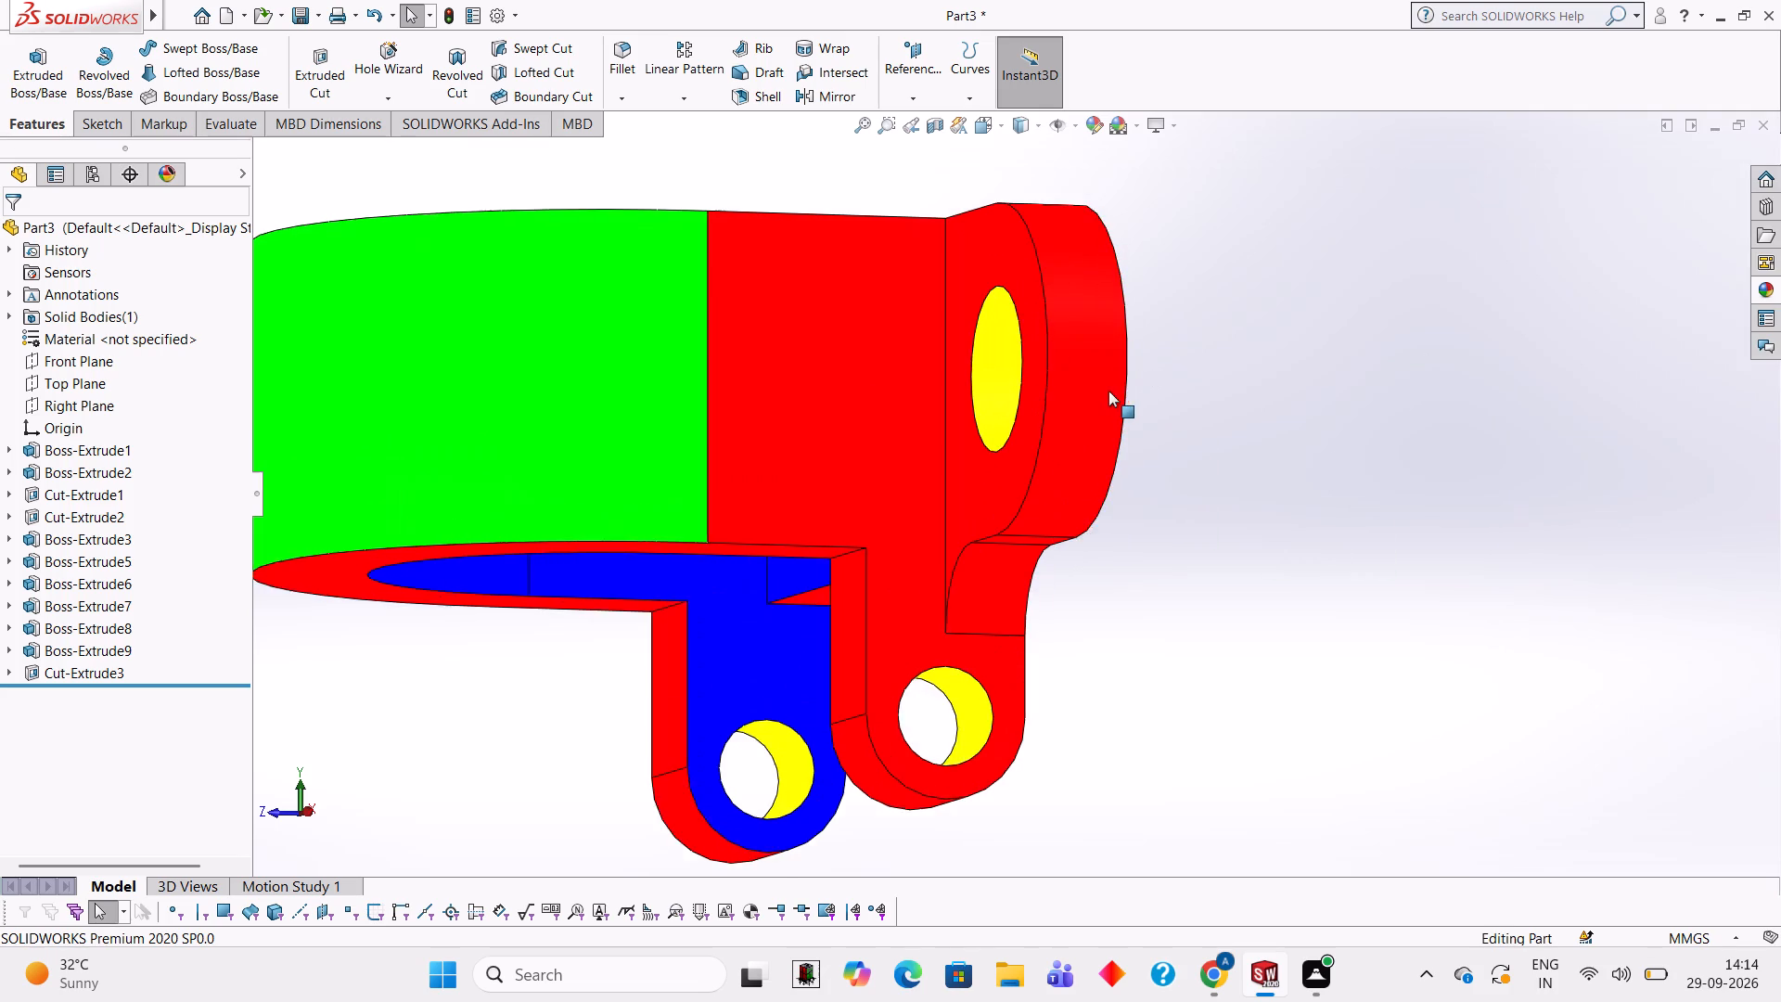
click(1776, 281)
drag(1584, 511, 1092, 415)
click(1090, 415)
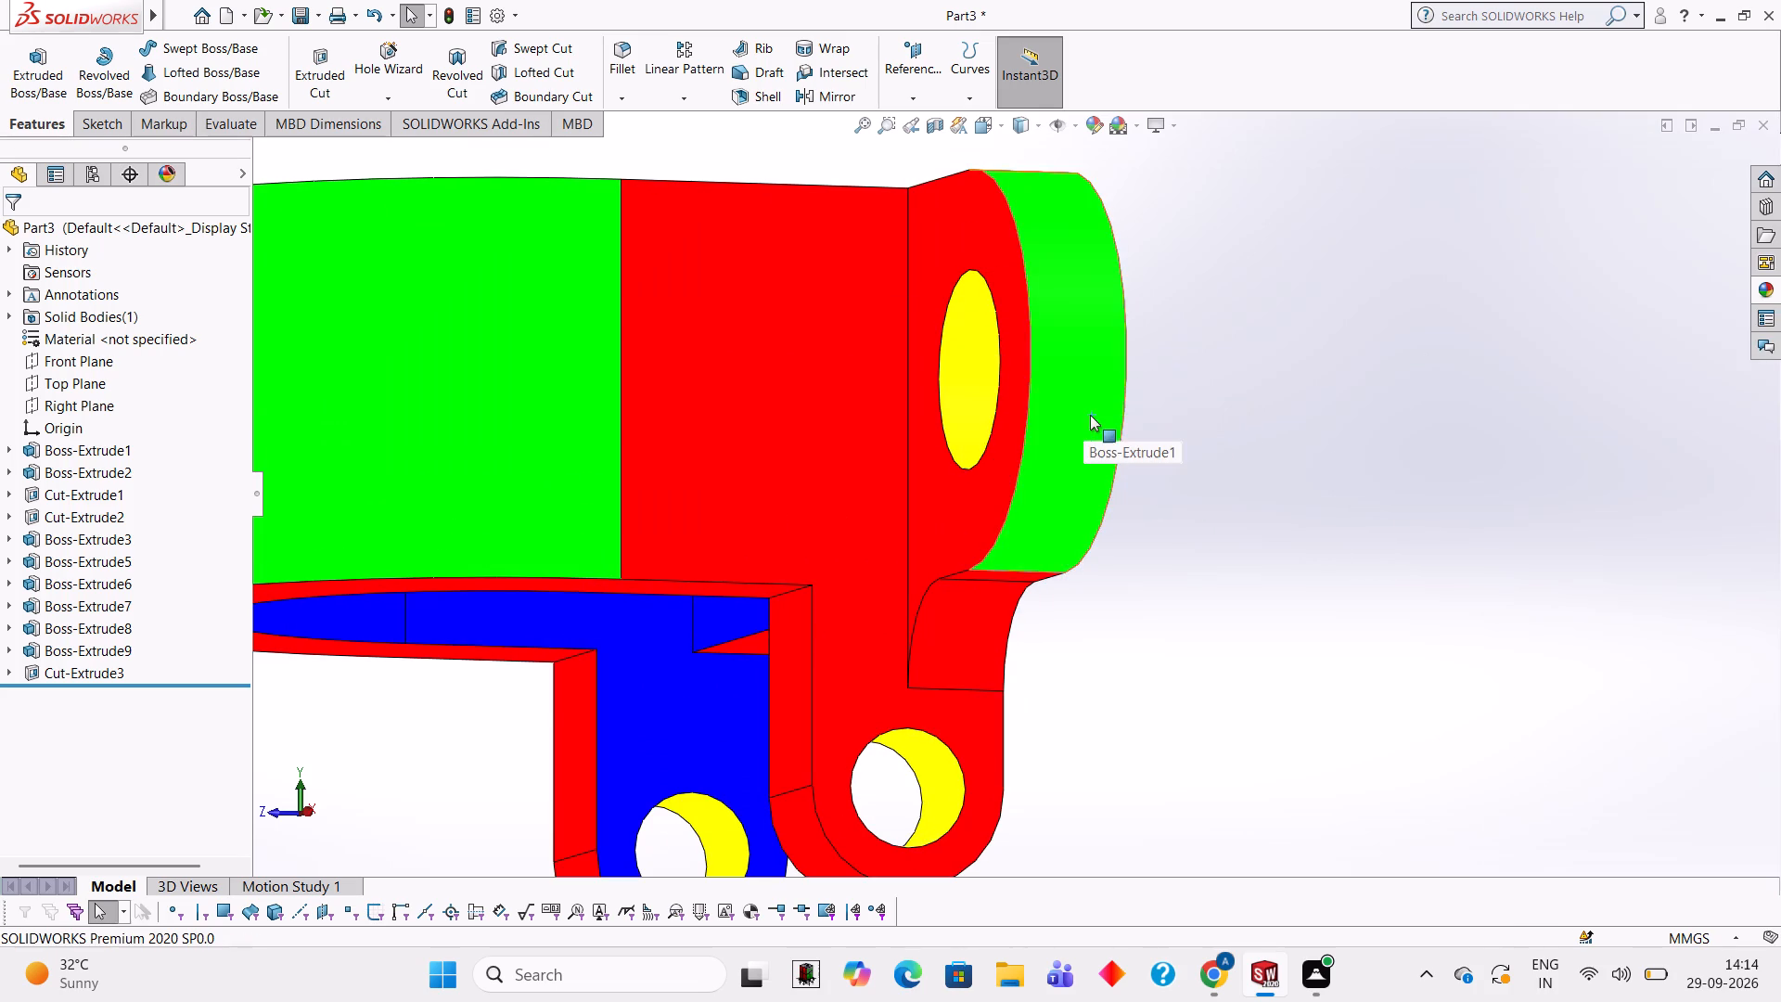
Apply the Green LED appearance to only the rounded outer end face of the opposite holed ear, on the negative X side.
scroll(1071, 421, up, 4)
middle_drag(1254, 553, 1425, 542)
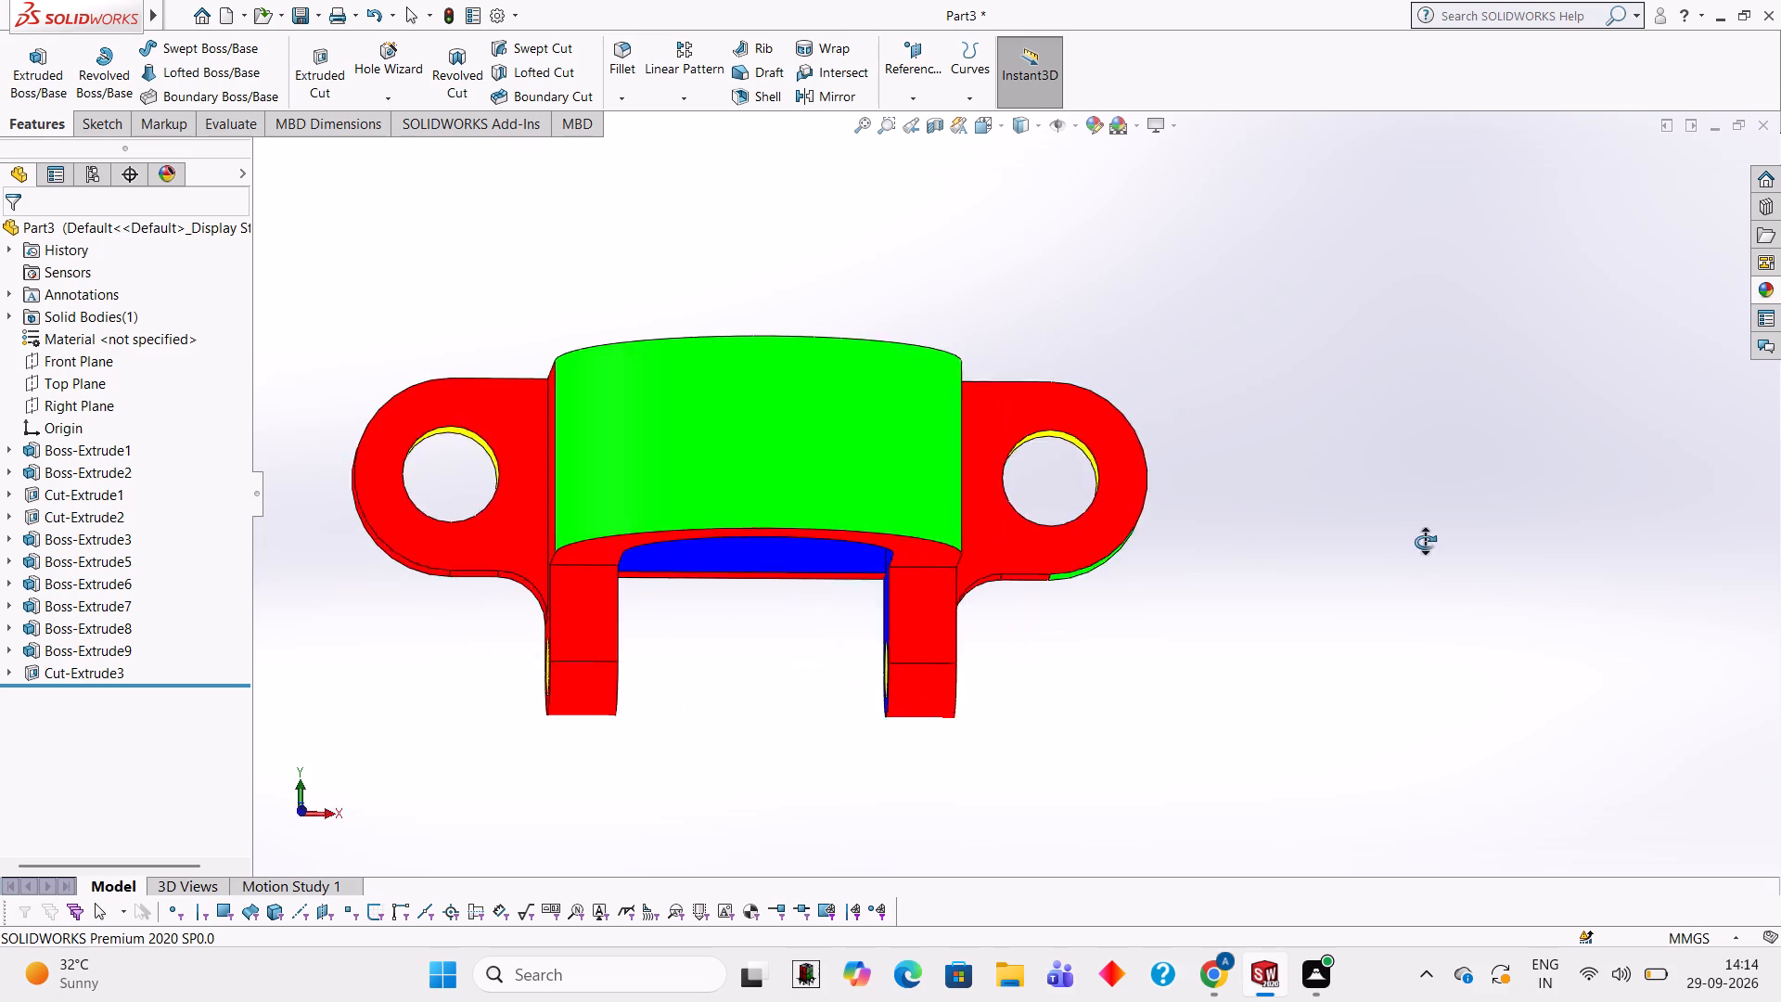
middle_drag(1425, 542, 1446, 540)
middle_drag(872, 535, 1118, 689)
middle_drag(905, 550, 814, 498)
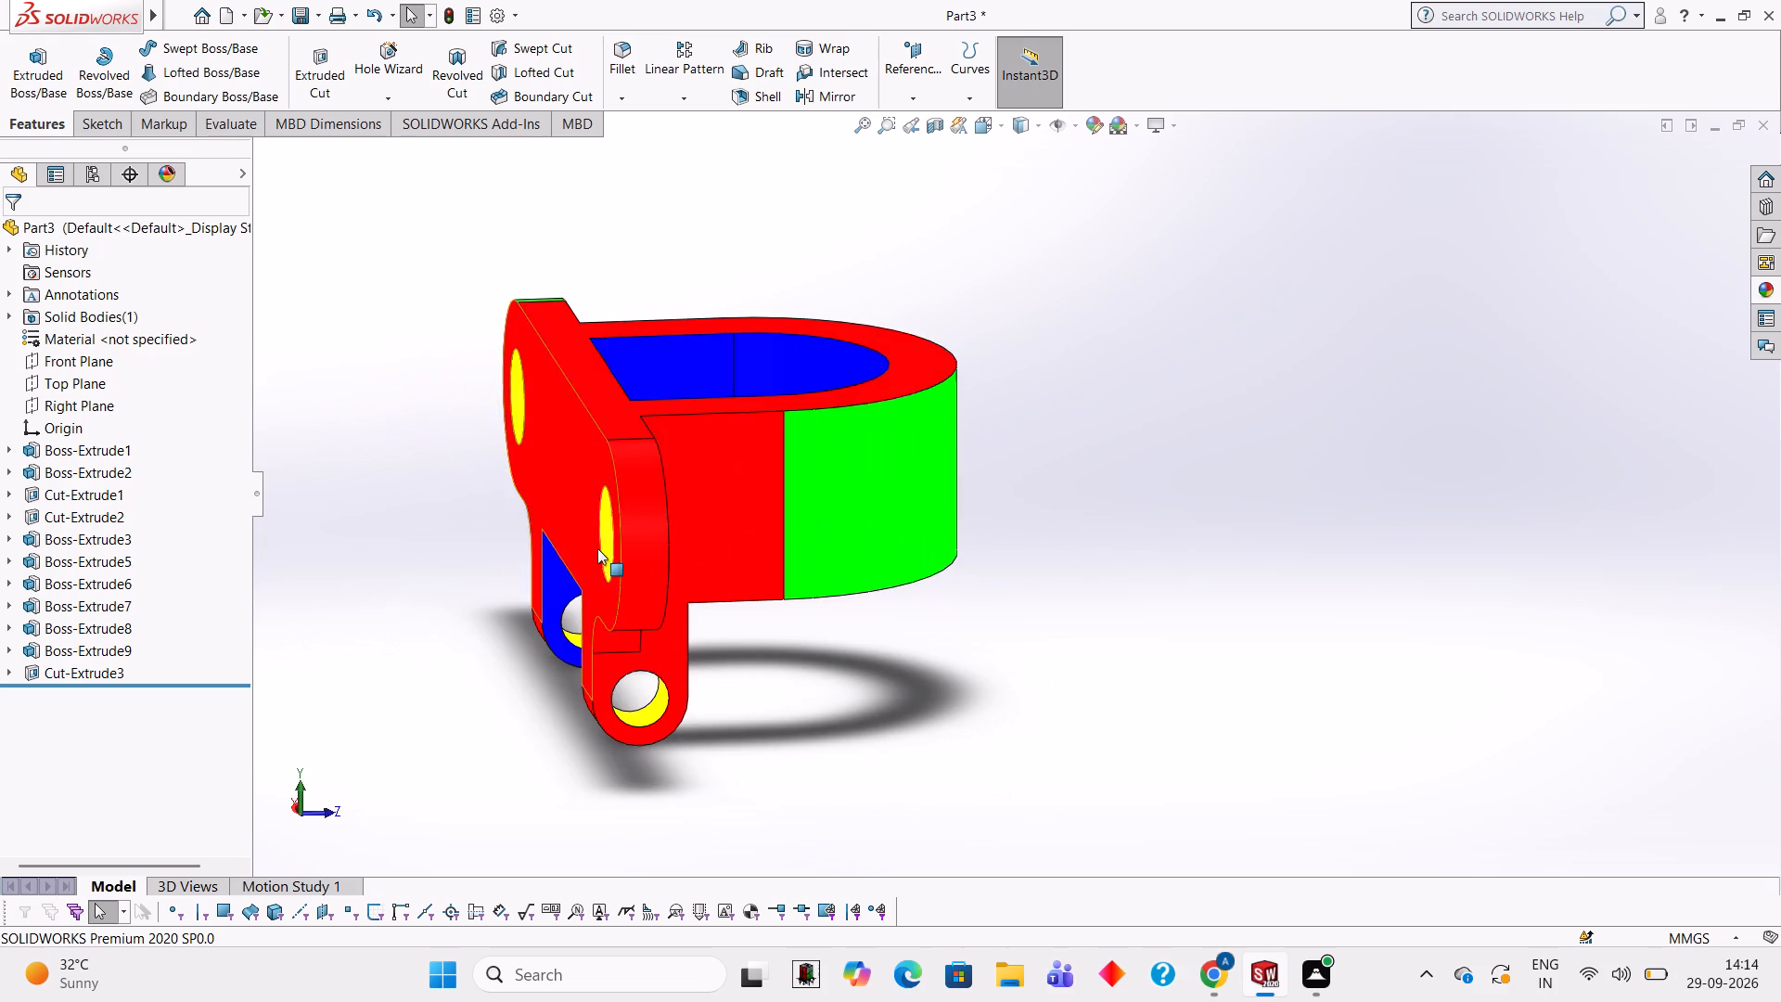
scroll(597, 548, down, 2)
middle_click(1408, 587)
scroll(808, 608, down, 1)
middle_drag(825, 572, 774, 542)
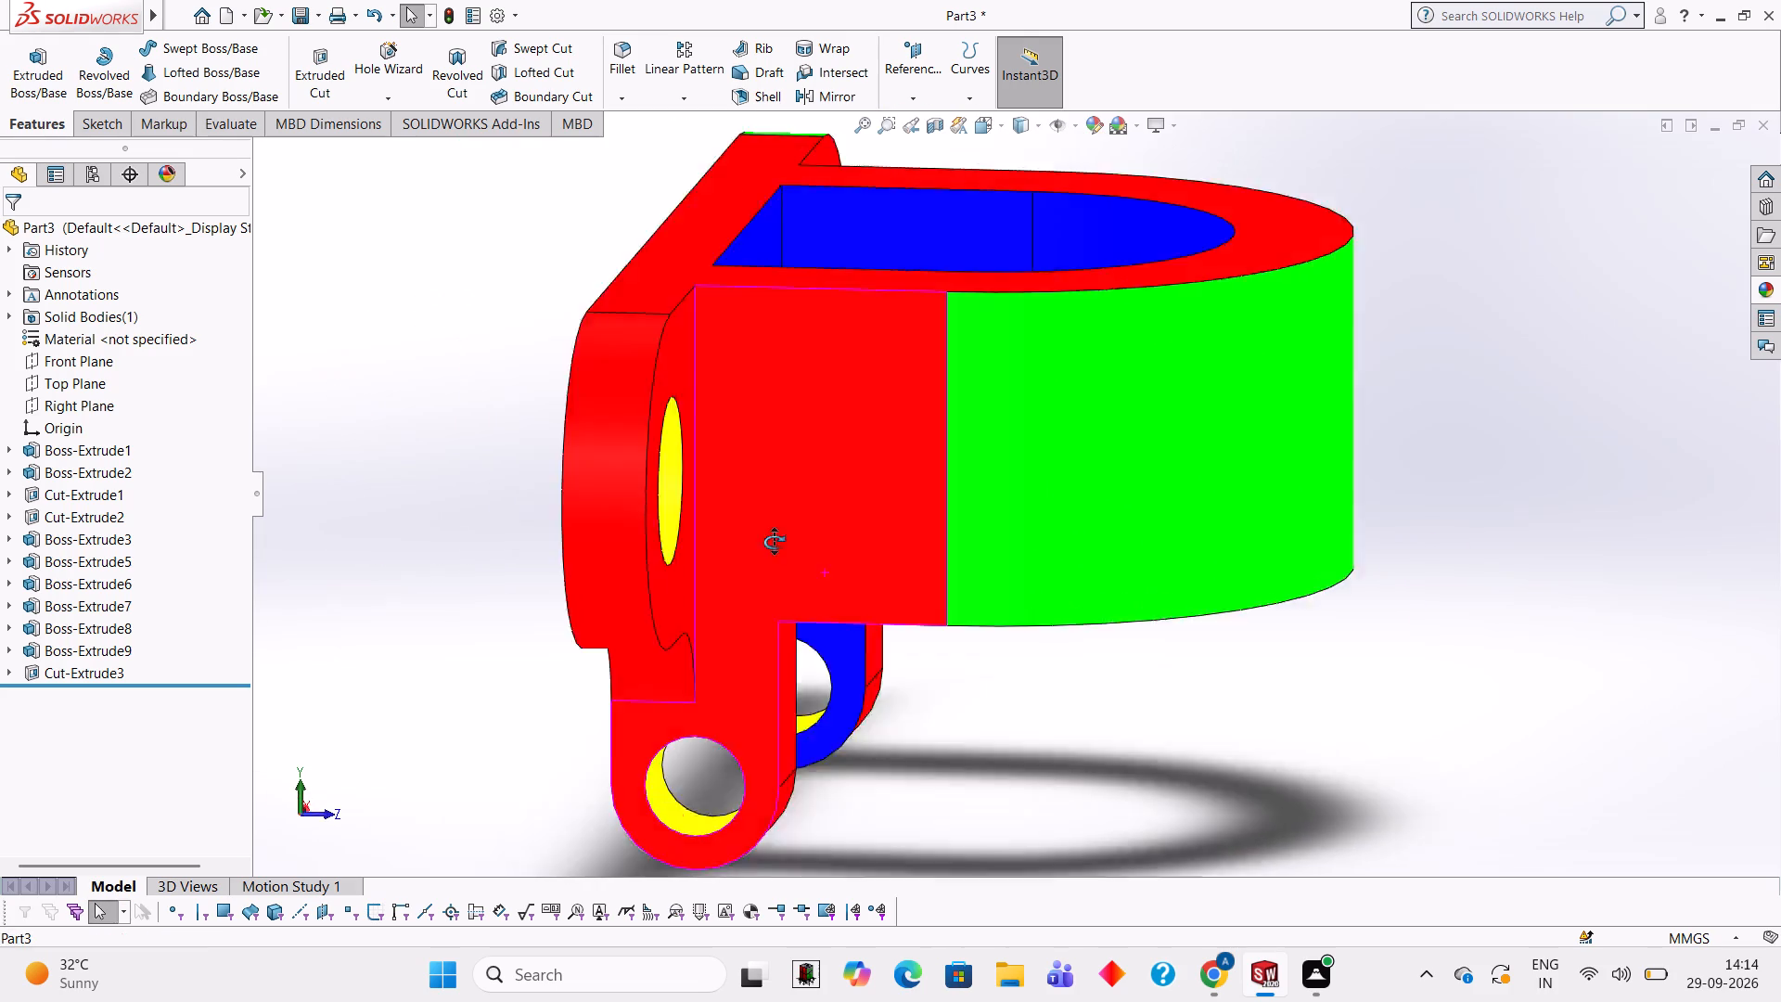
middle_drag(774, 542, 774, 505)
middle_drag(806, 521, 821, 528)
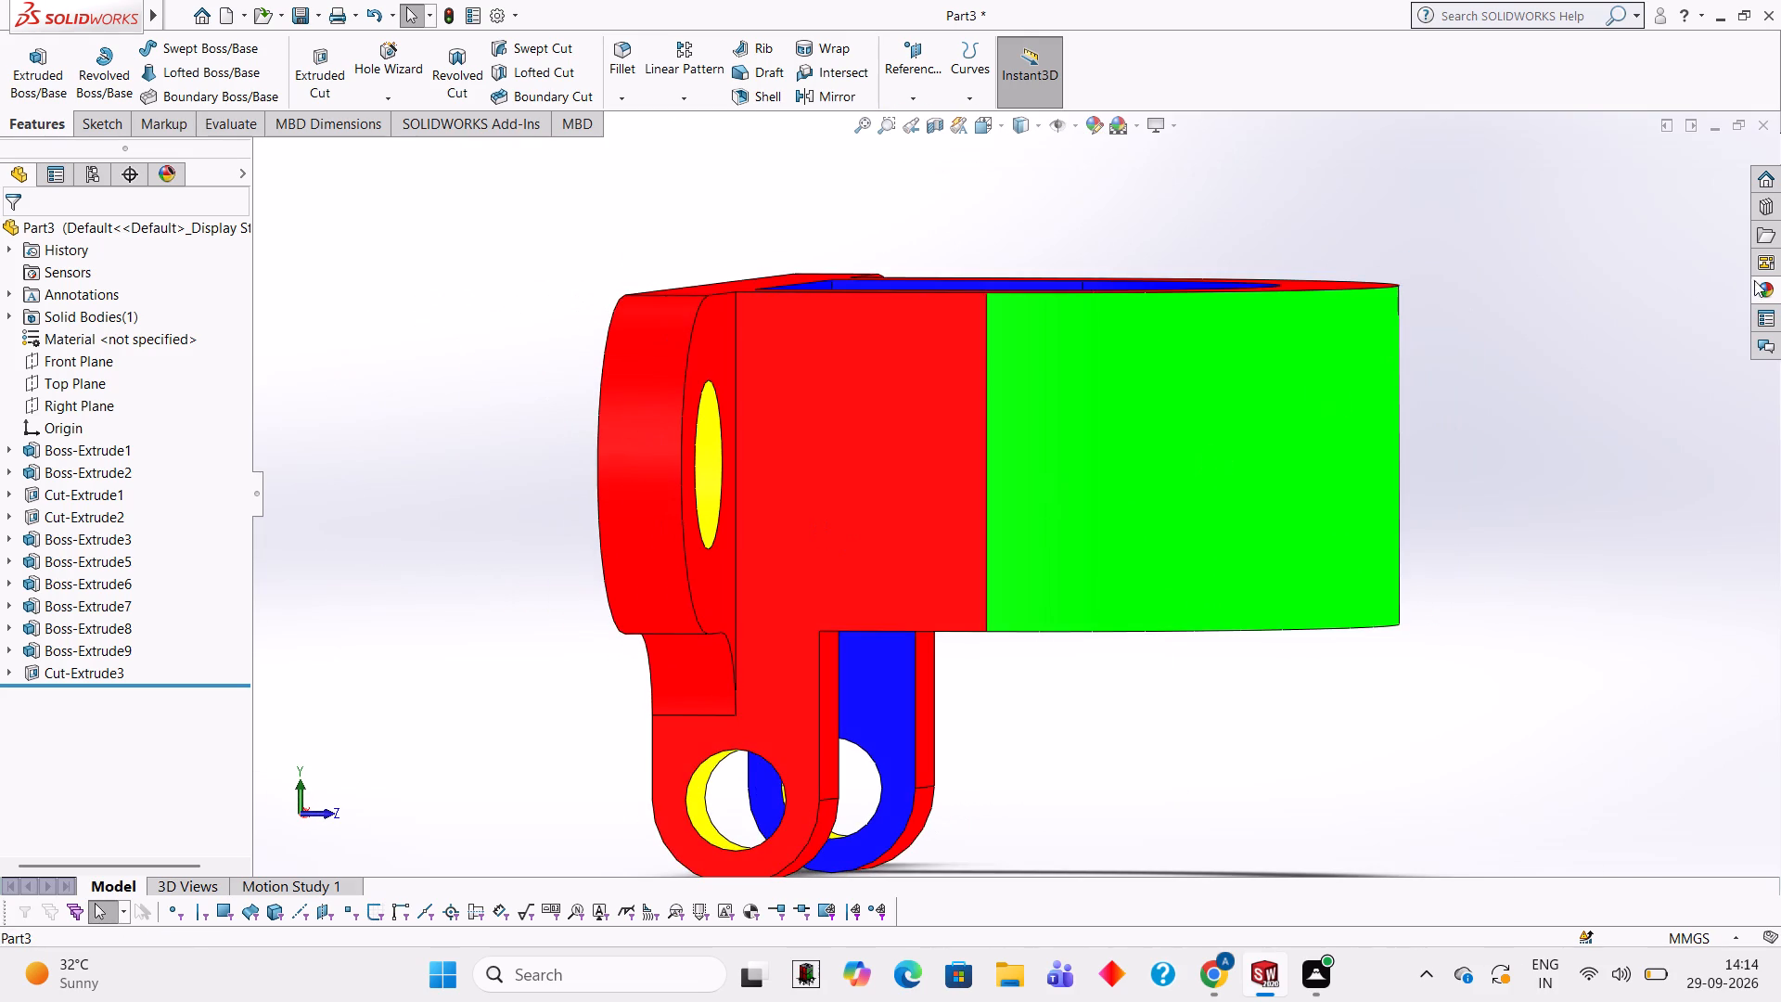
click(1772, 289)
drag(1599, 512, 673, 479)
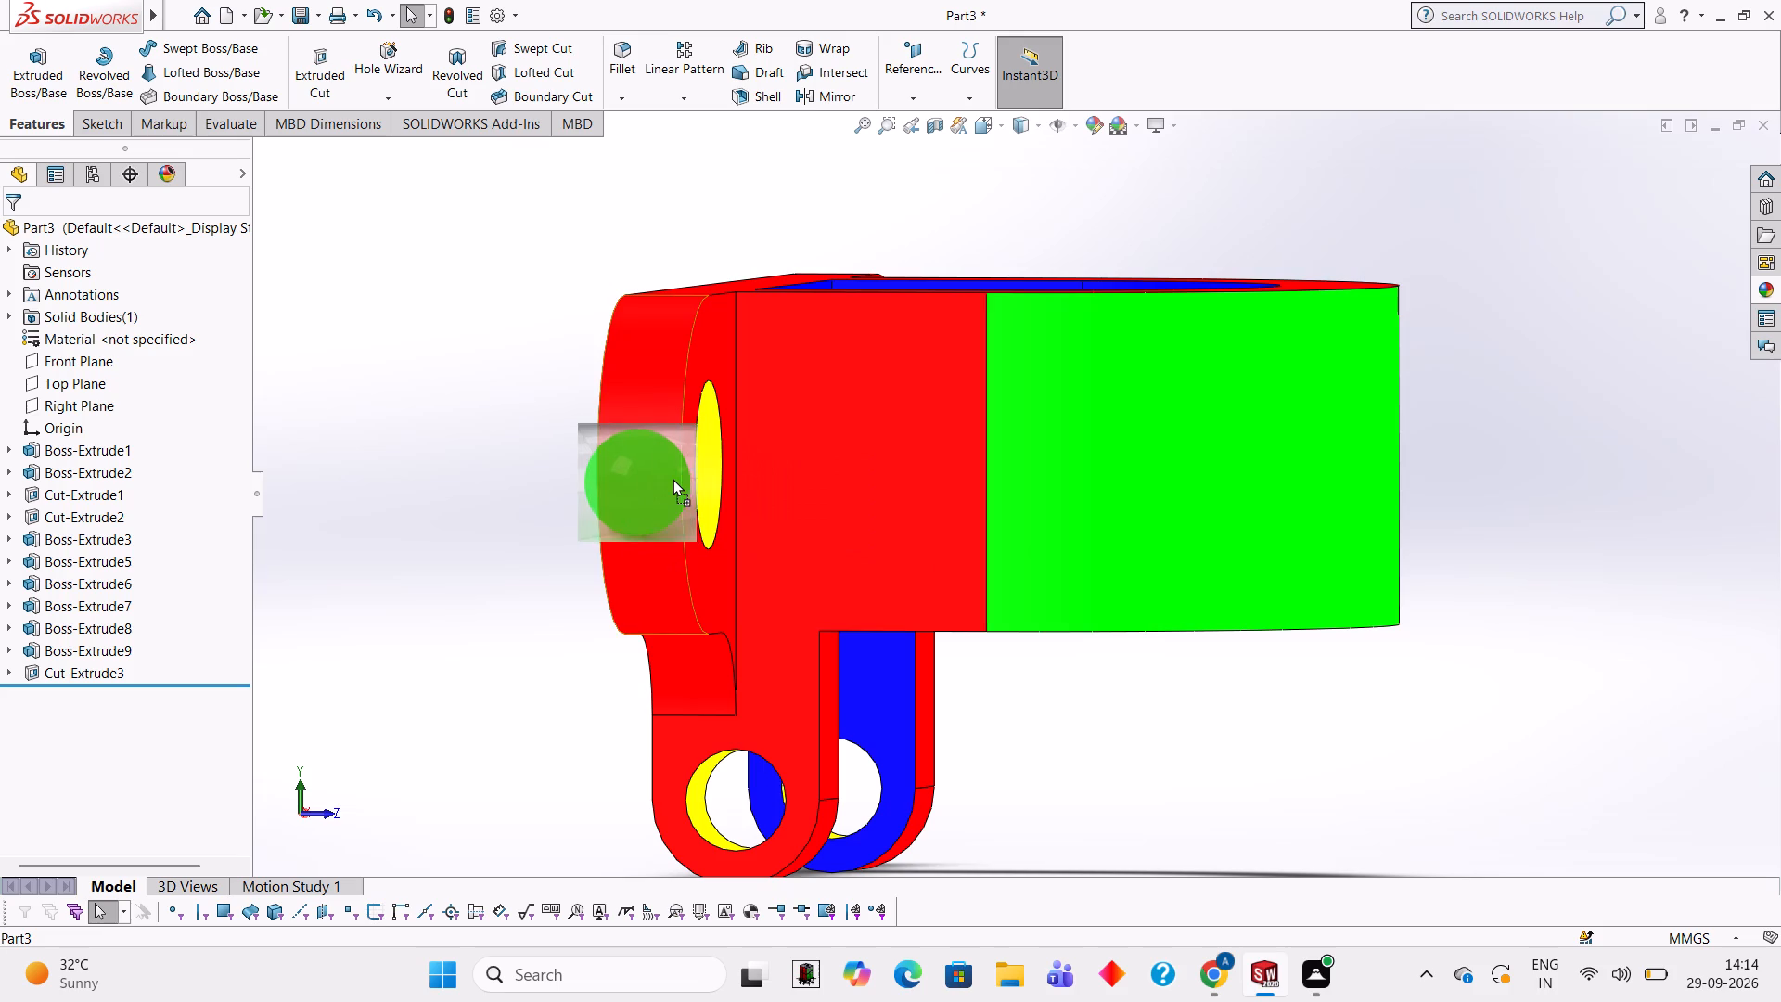
drag(673, 479, 659, 471)
click(659, 471)
Apply the Green LED appearance to only the rounded end faces of the two holed lugs projecting beside the arch opening.
scroll(1115, 568, up, 2)
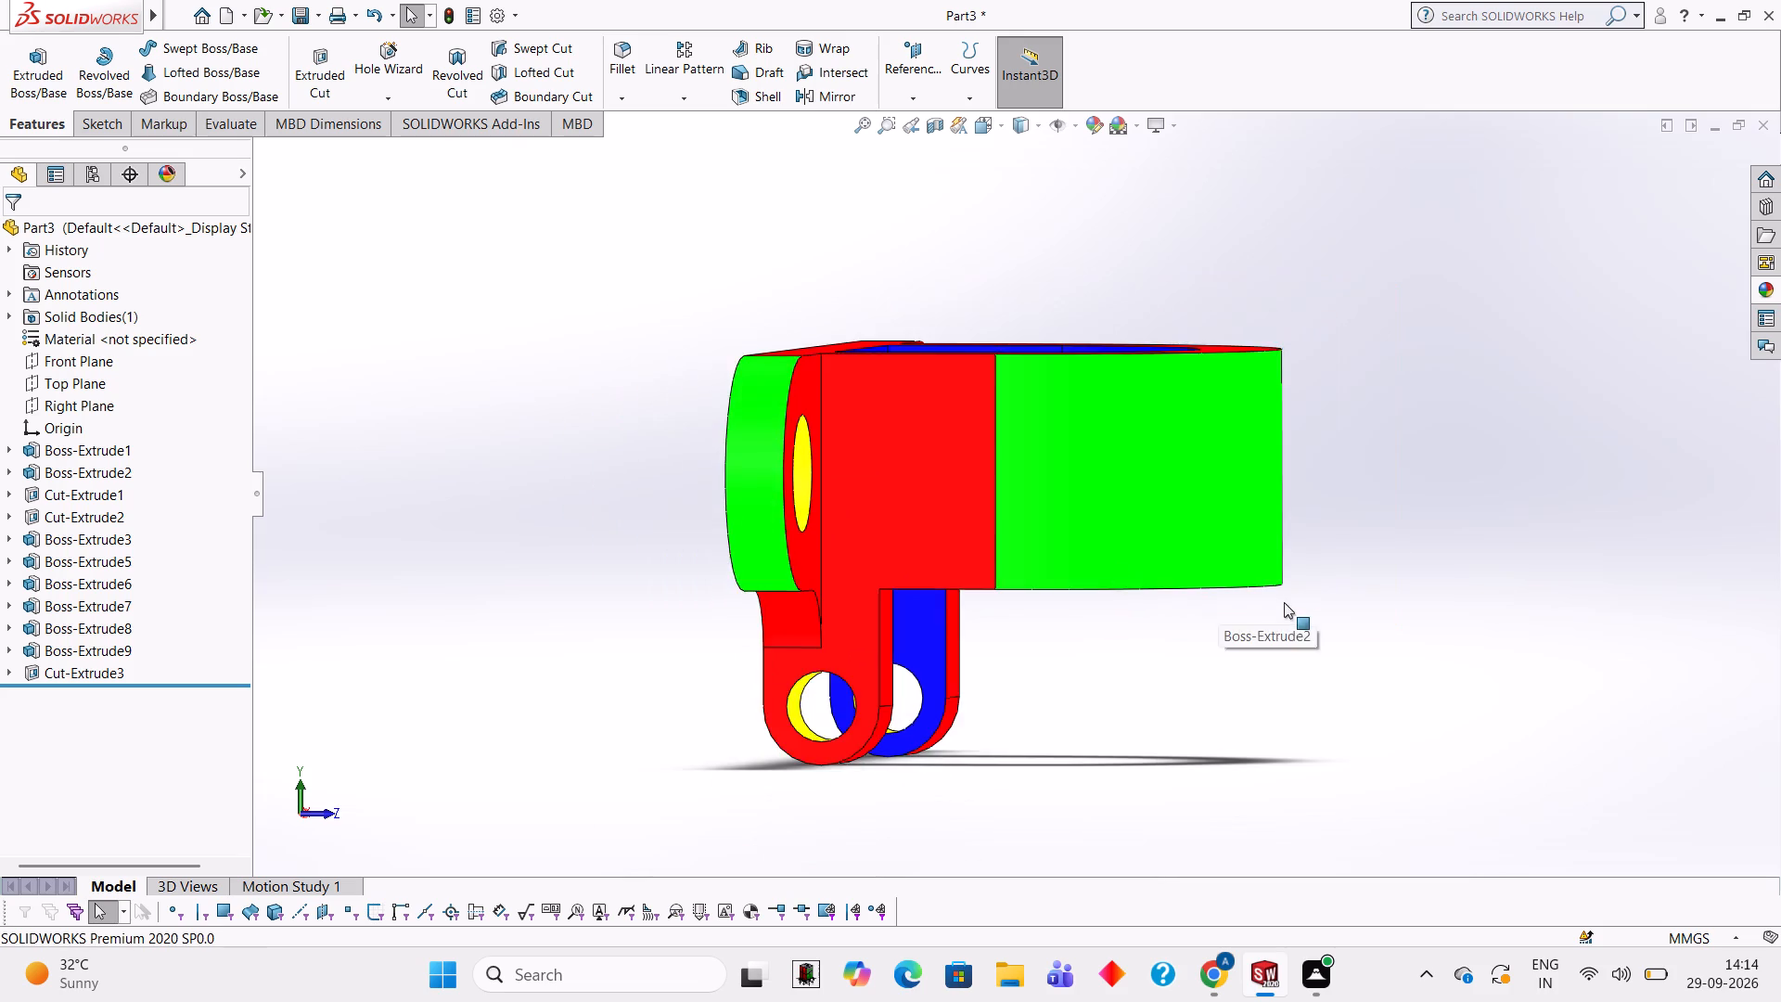
middle_drag(1284, 602, 1147, 392)
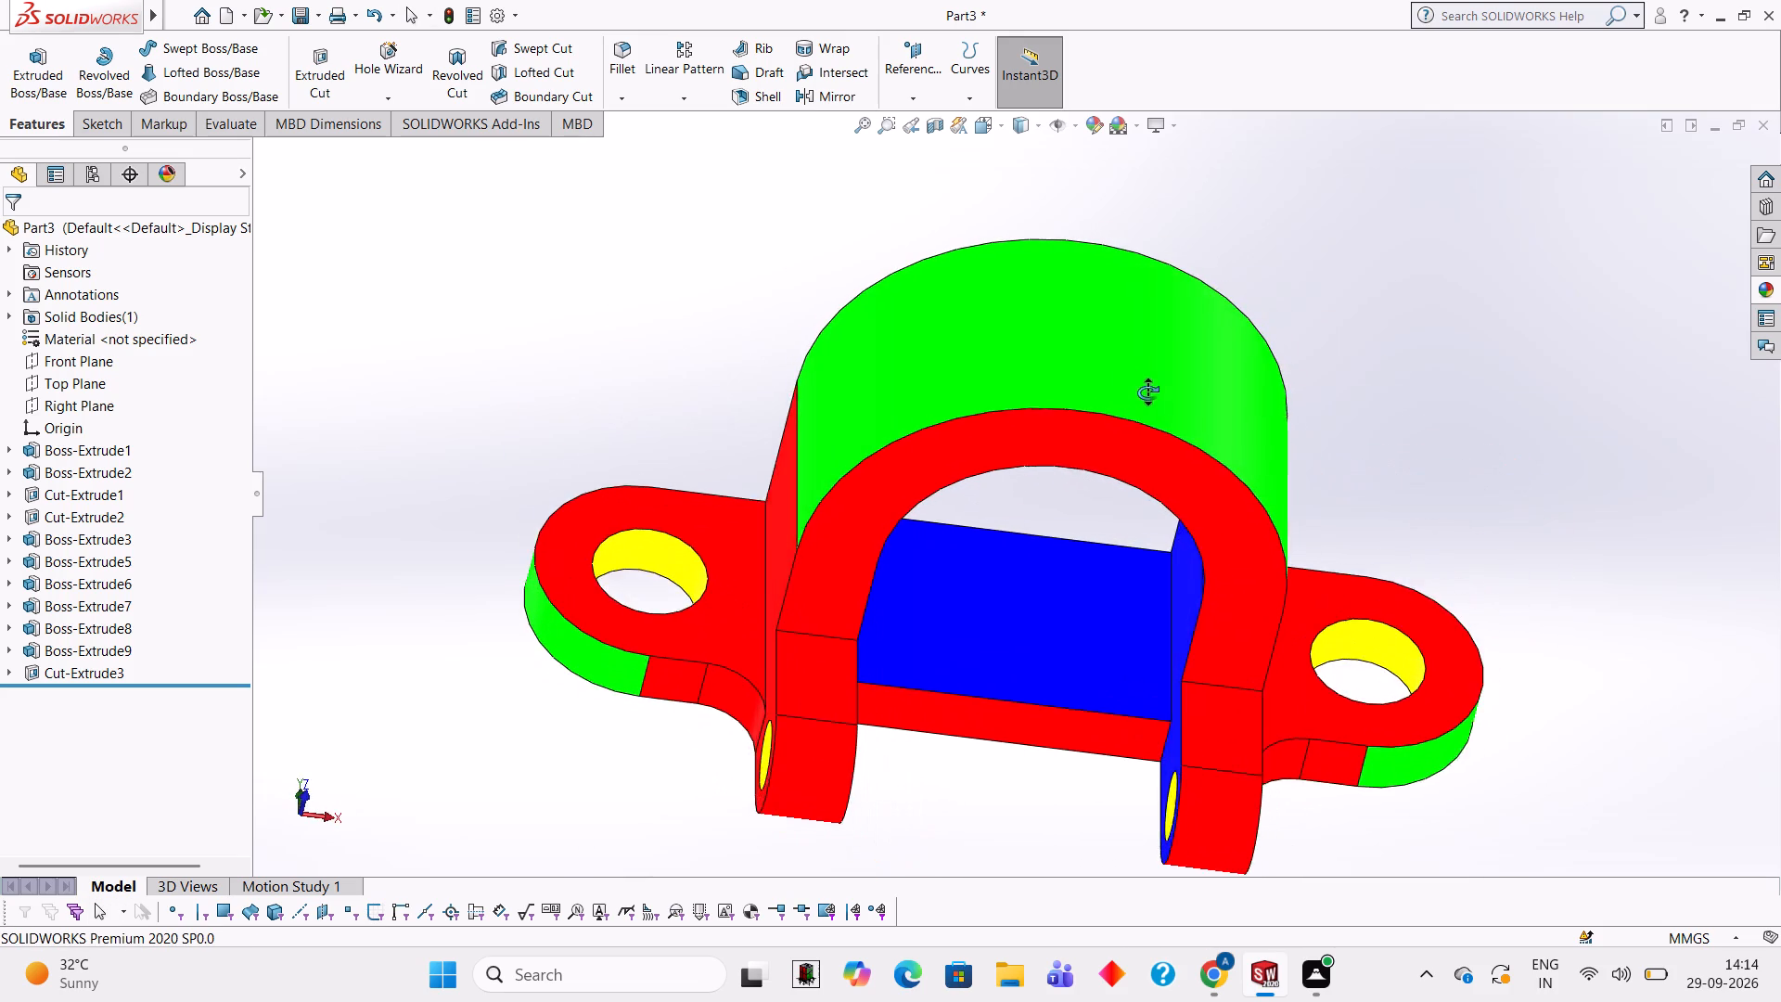
middle_drag(1147, 392, 1148, 393)
scroll(1026, 708, down, 1)
scroll(946, 807, down, 1)
scroll(956, 807, up, 3)
scroll(837, 703, down, 1)
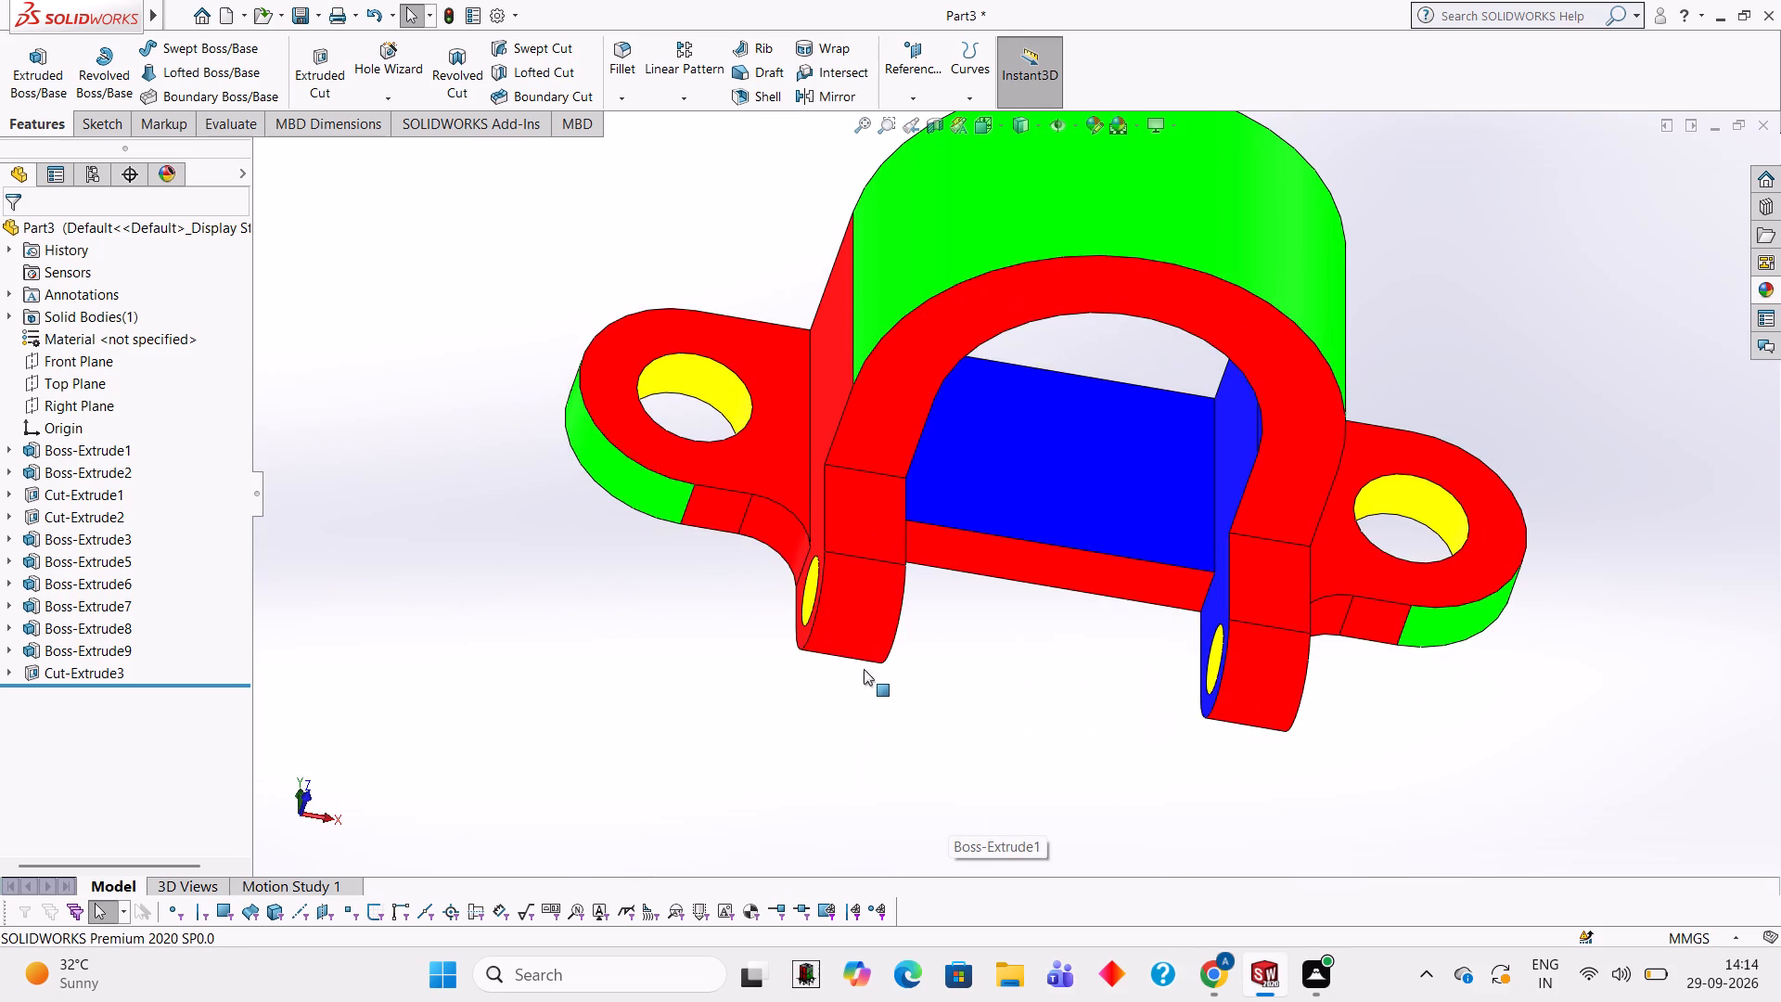
middle_drag(864, 687, 856, 581)
scroll(858, 597, down, 1)
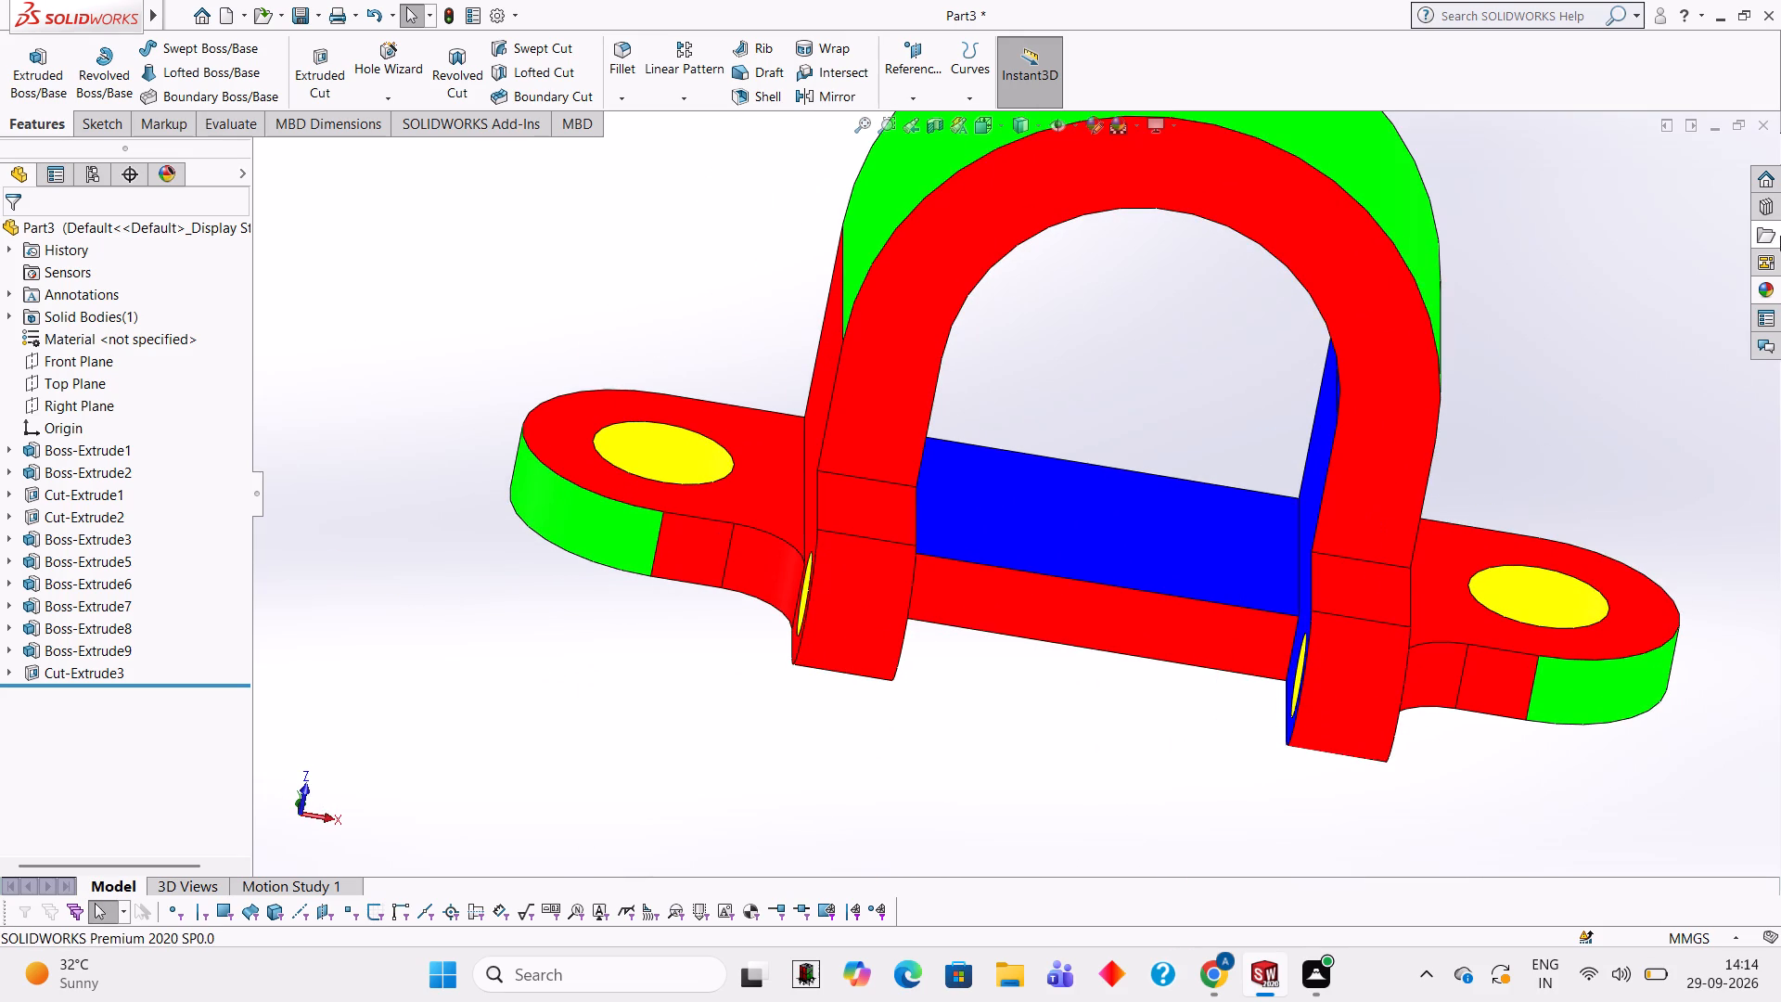
click(1769, 291)
drag(1579, 526, 1462, 565)
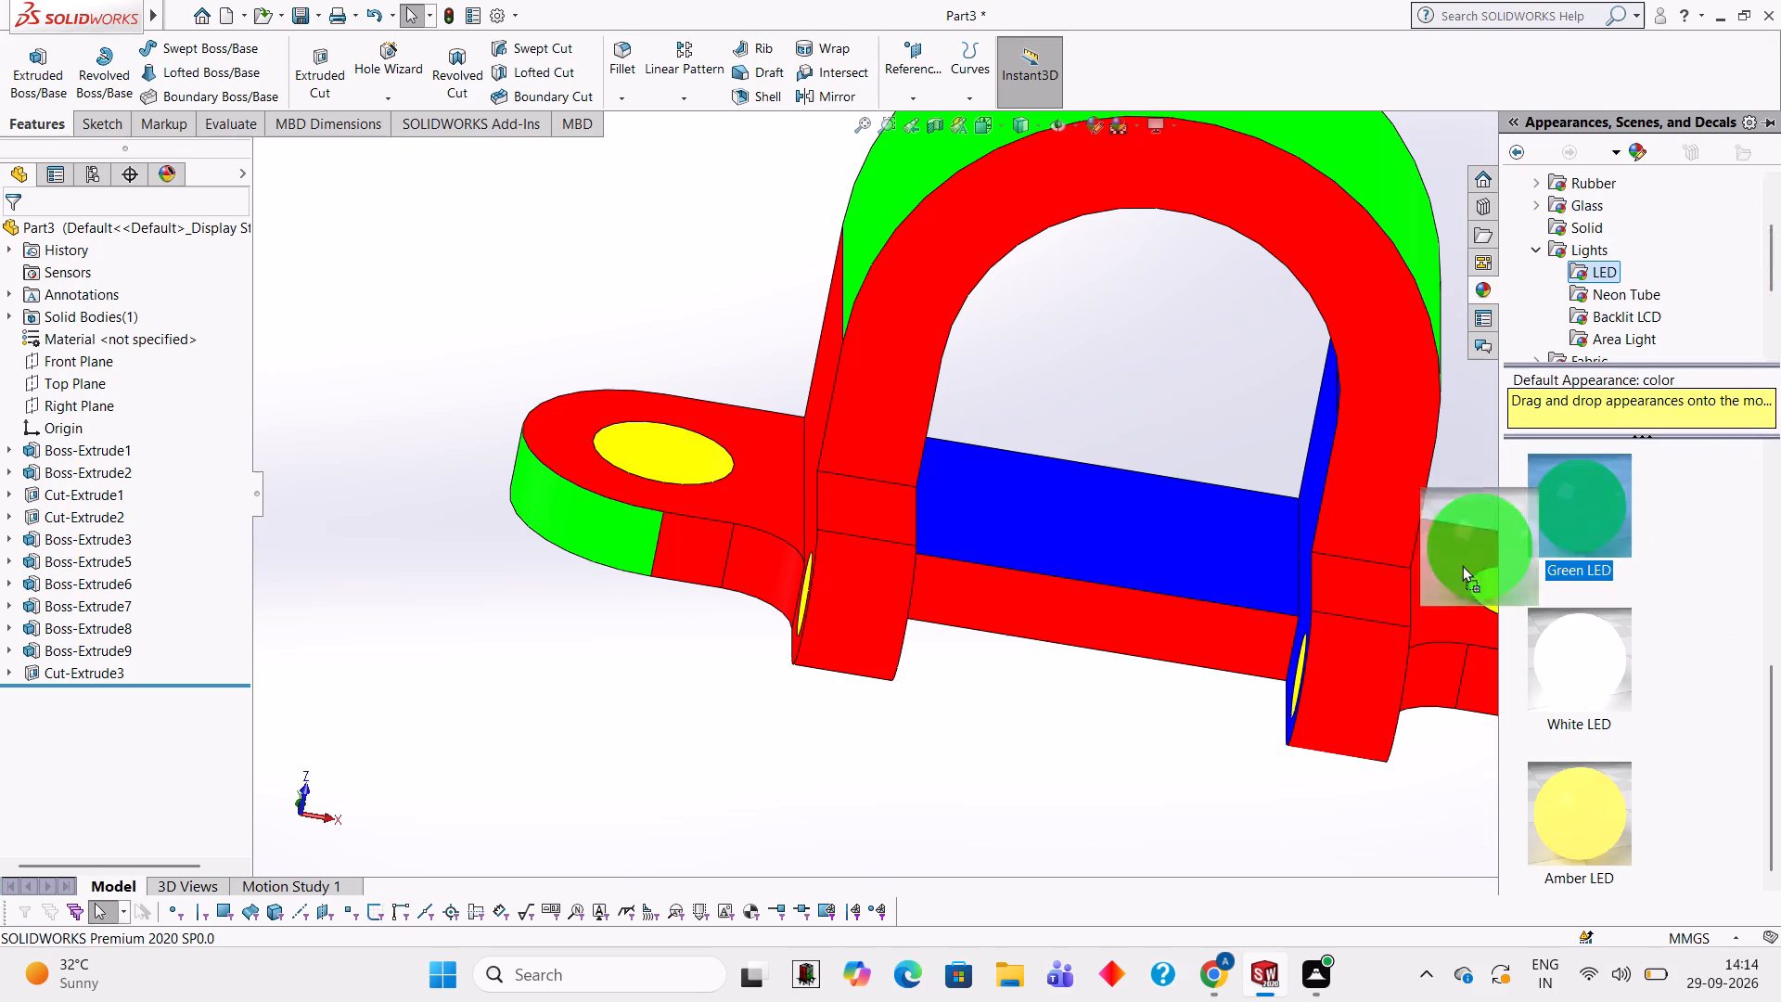
drag(1462, 565, 845, 631)
click(845, 631)
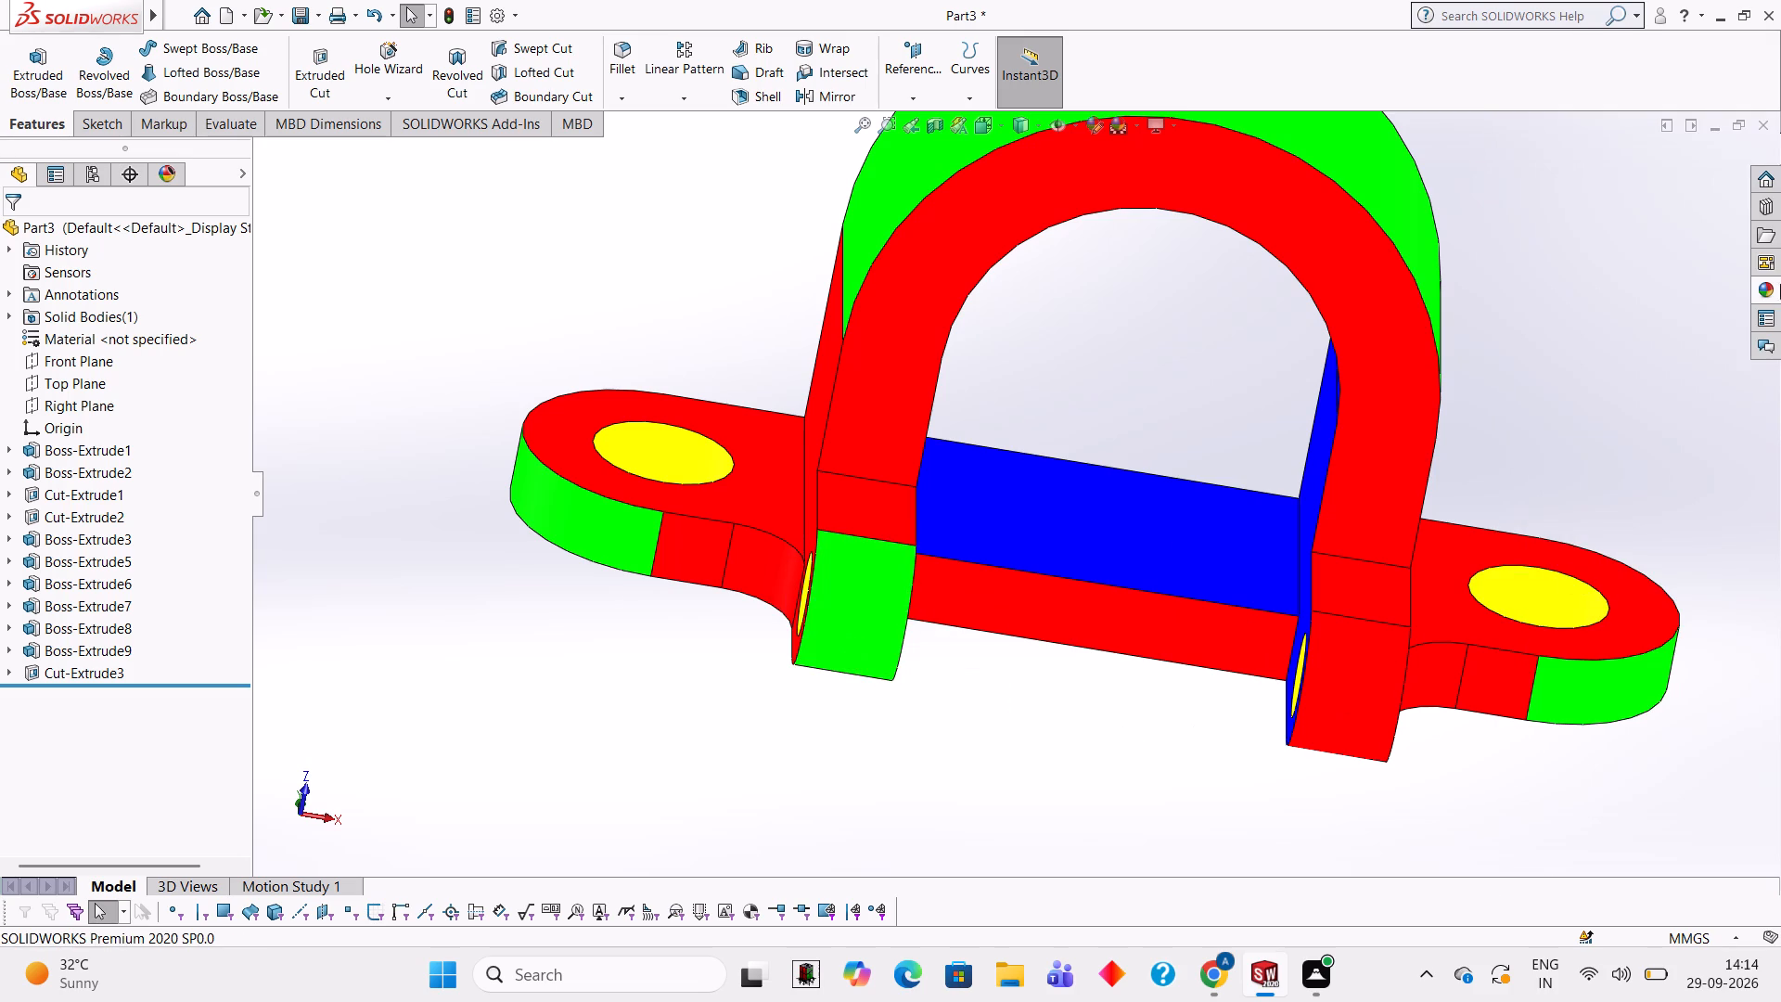
click(1766, 277)
drag(1581, 508, 1354, 687)
click(1354, 687)
Apply the Green LED appearance to the straight edge face and adjoining concave fillet face between the positive X ear and its lug.
scroll(1396, 729, up, 2)
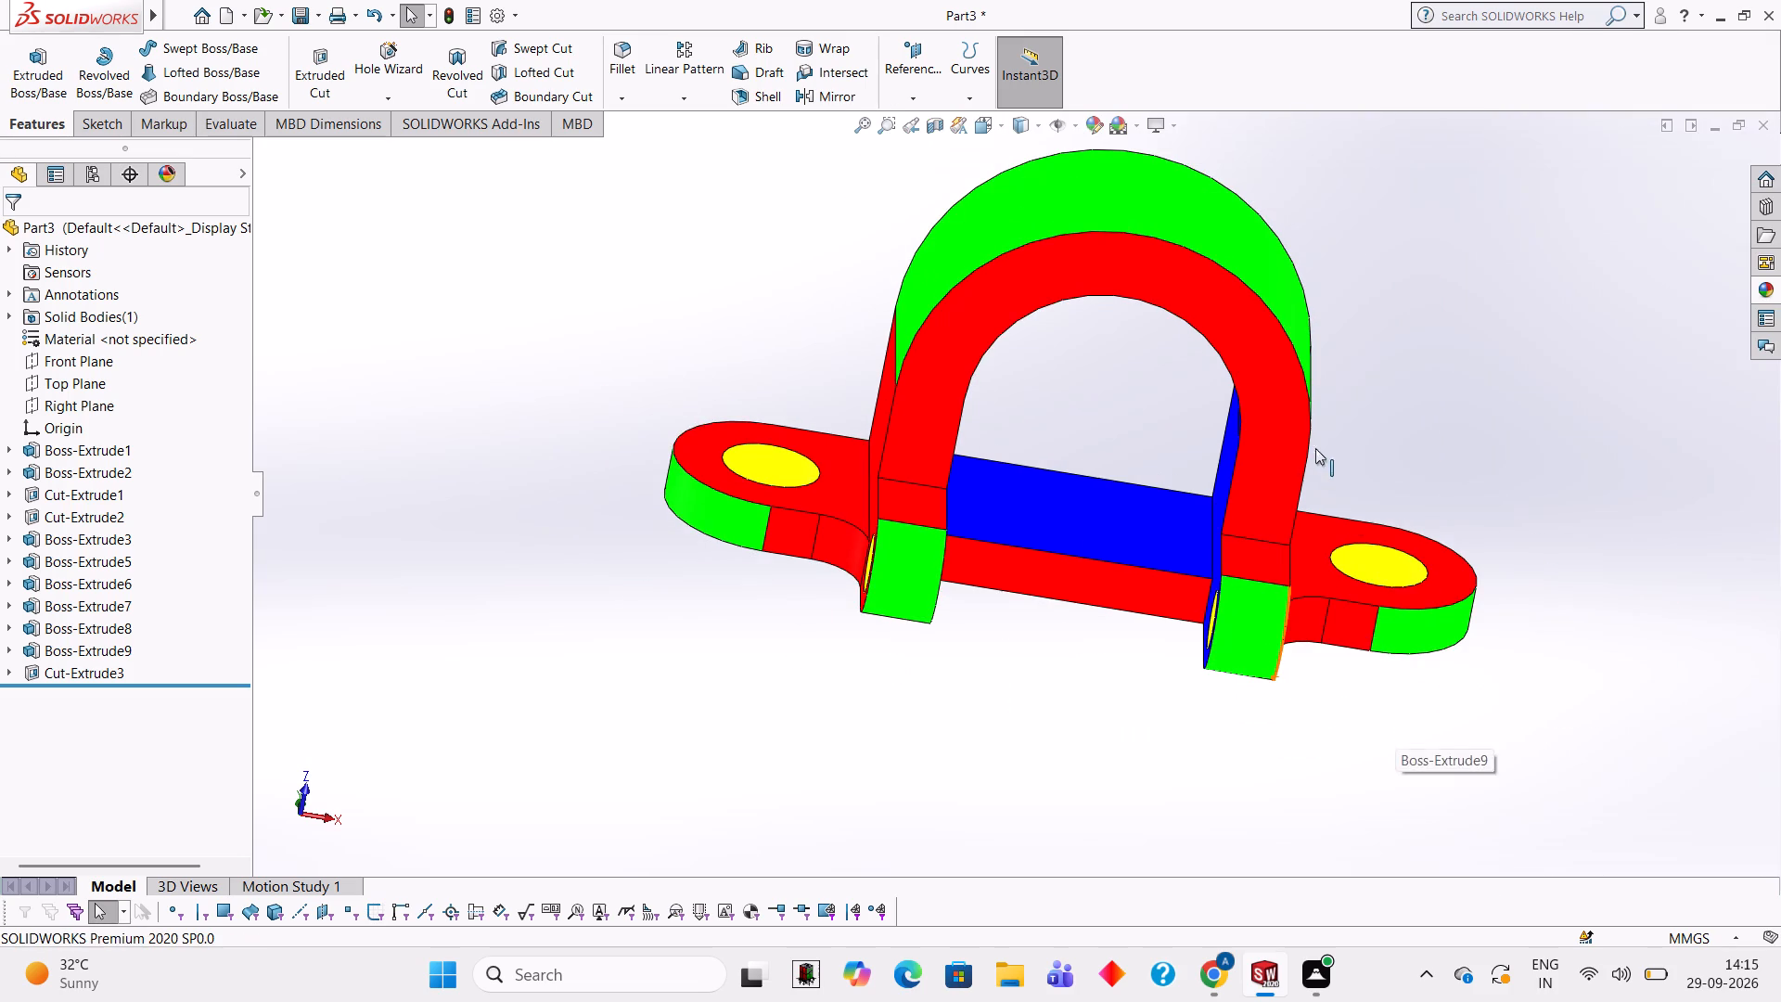
middle_drag(1305, 570, 1269, 590)
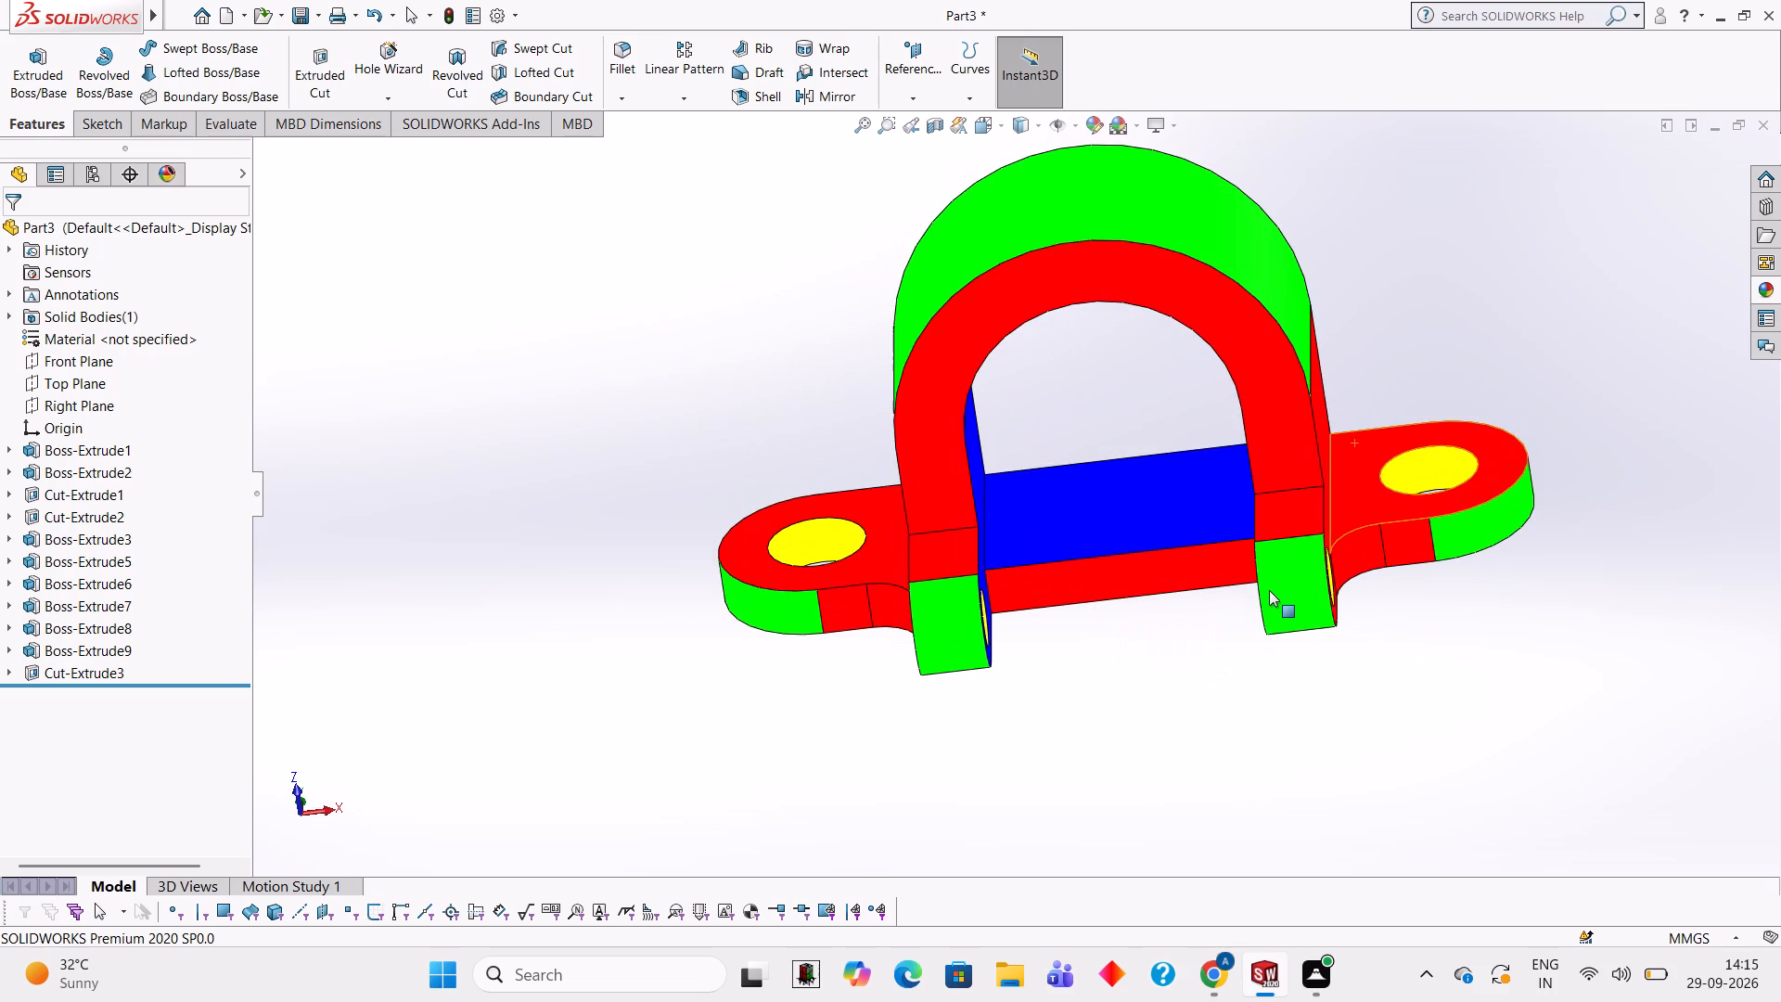
scroll(1207, 438, up, 2)
scroll(1210, 390, down, 1)
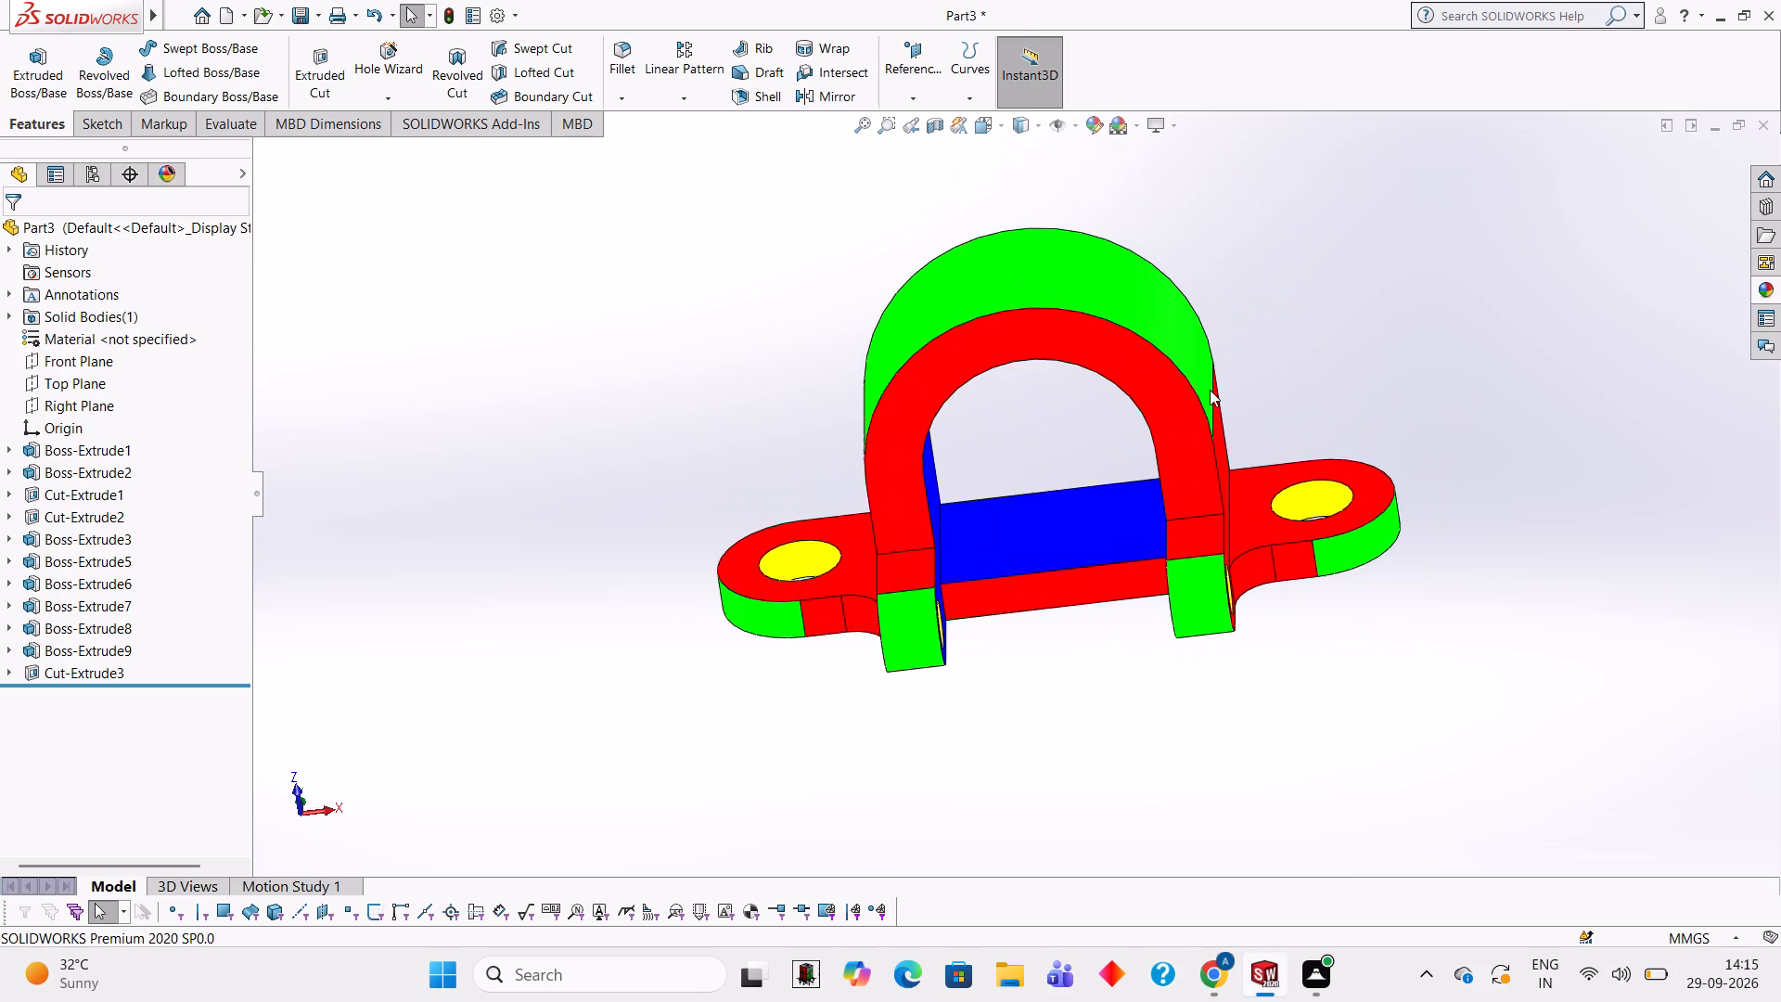
scroll(1352, 456, down, 2)
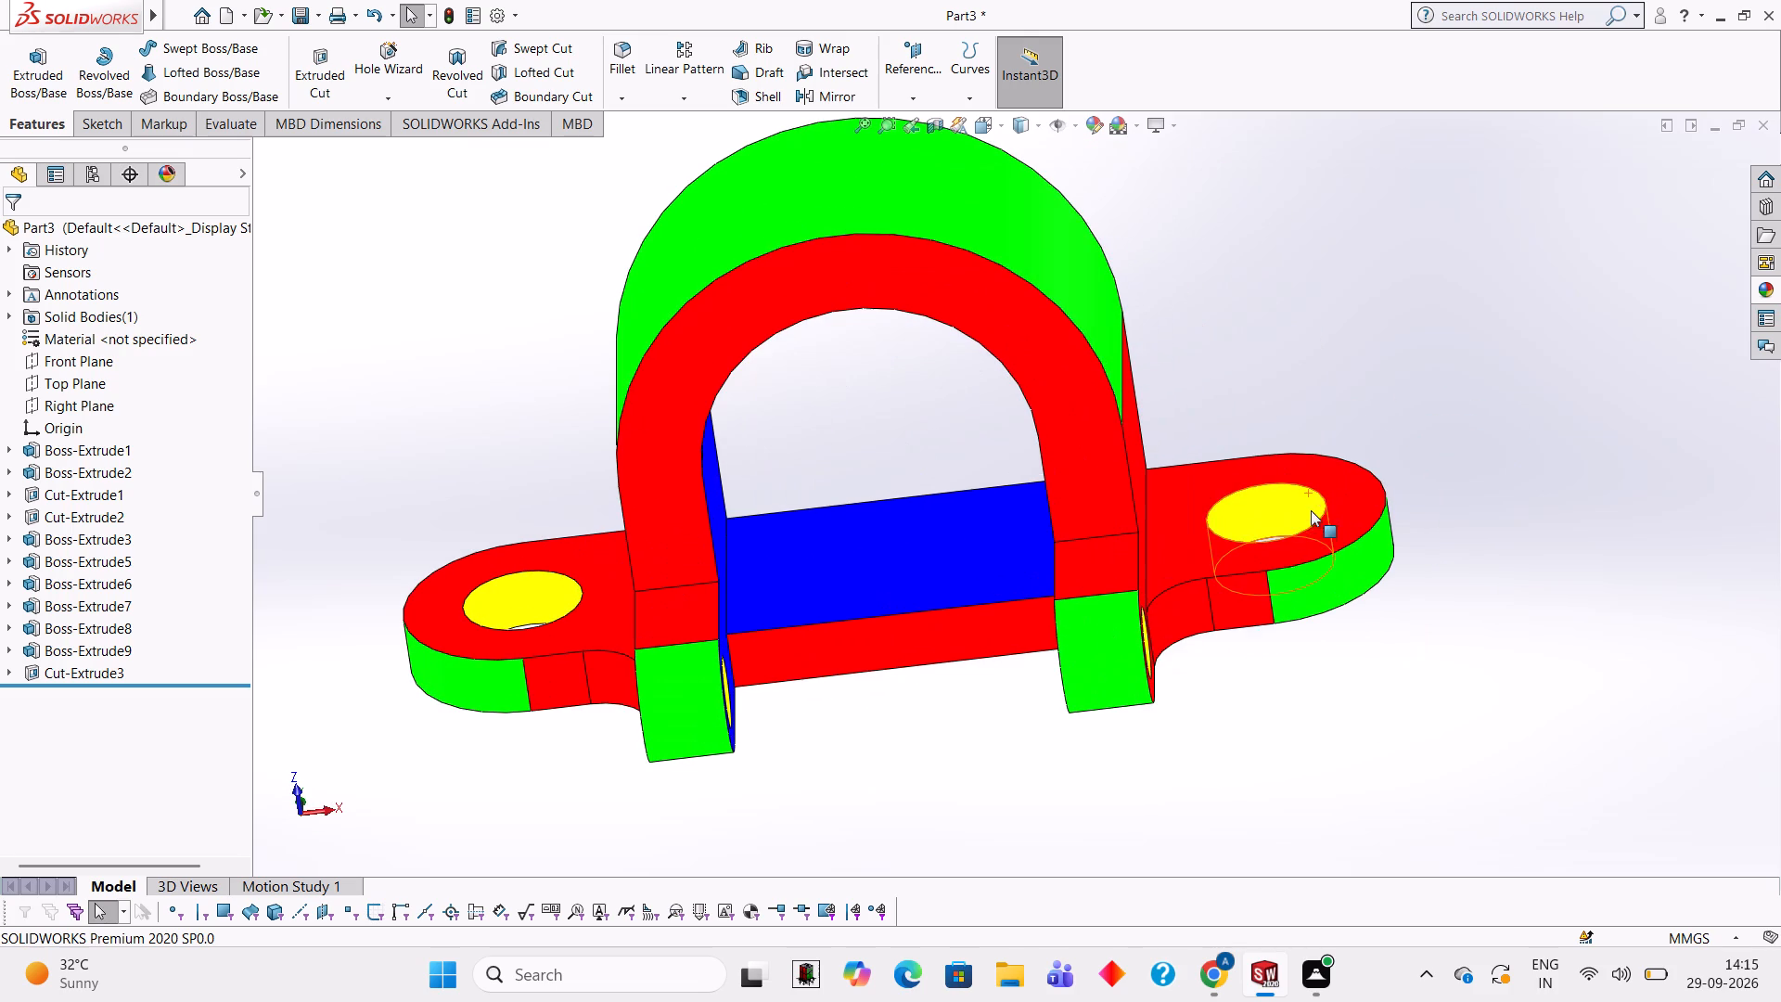
scroll(1245, 610, down, 3)
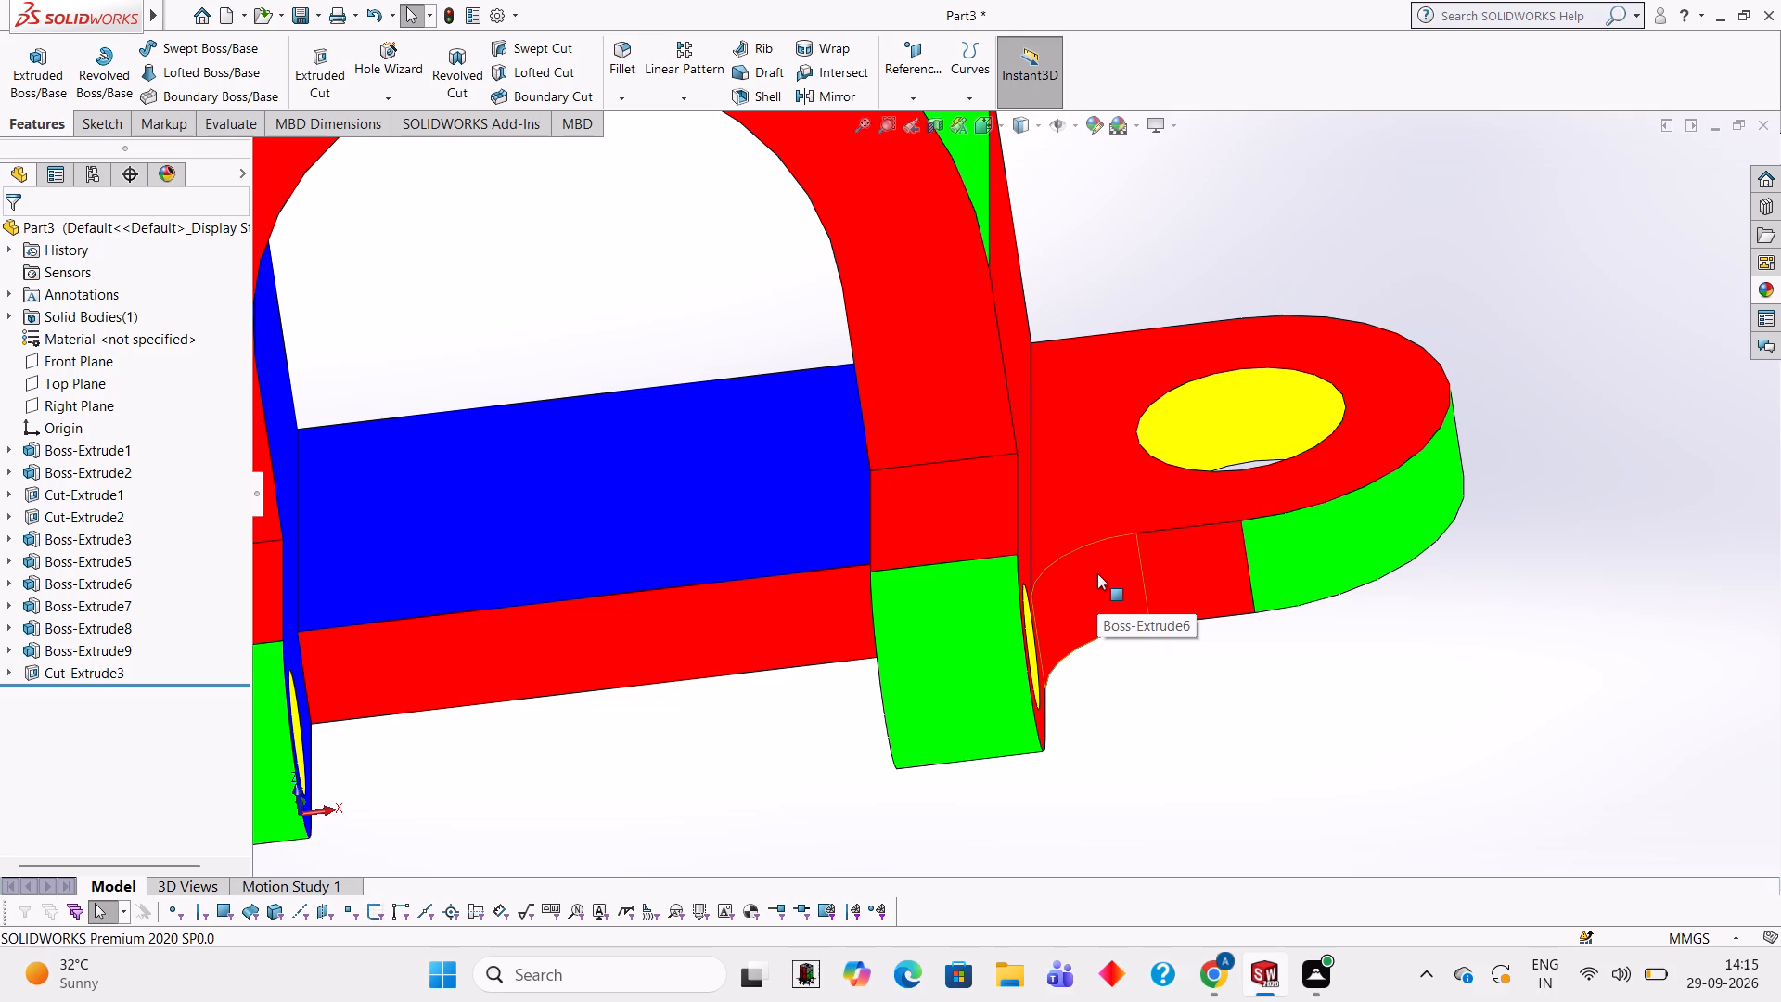
click(1771, 294)
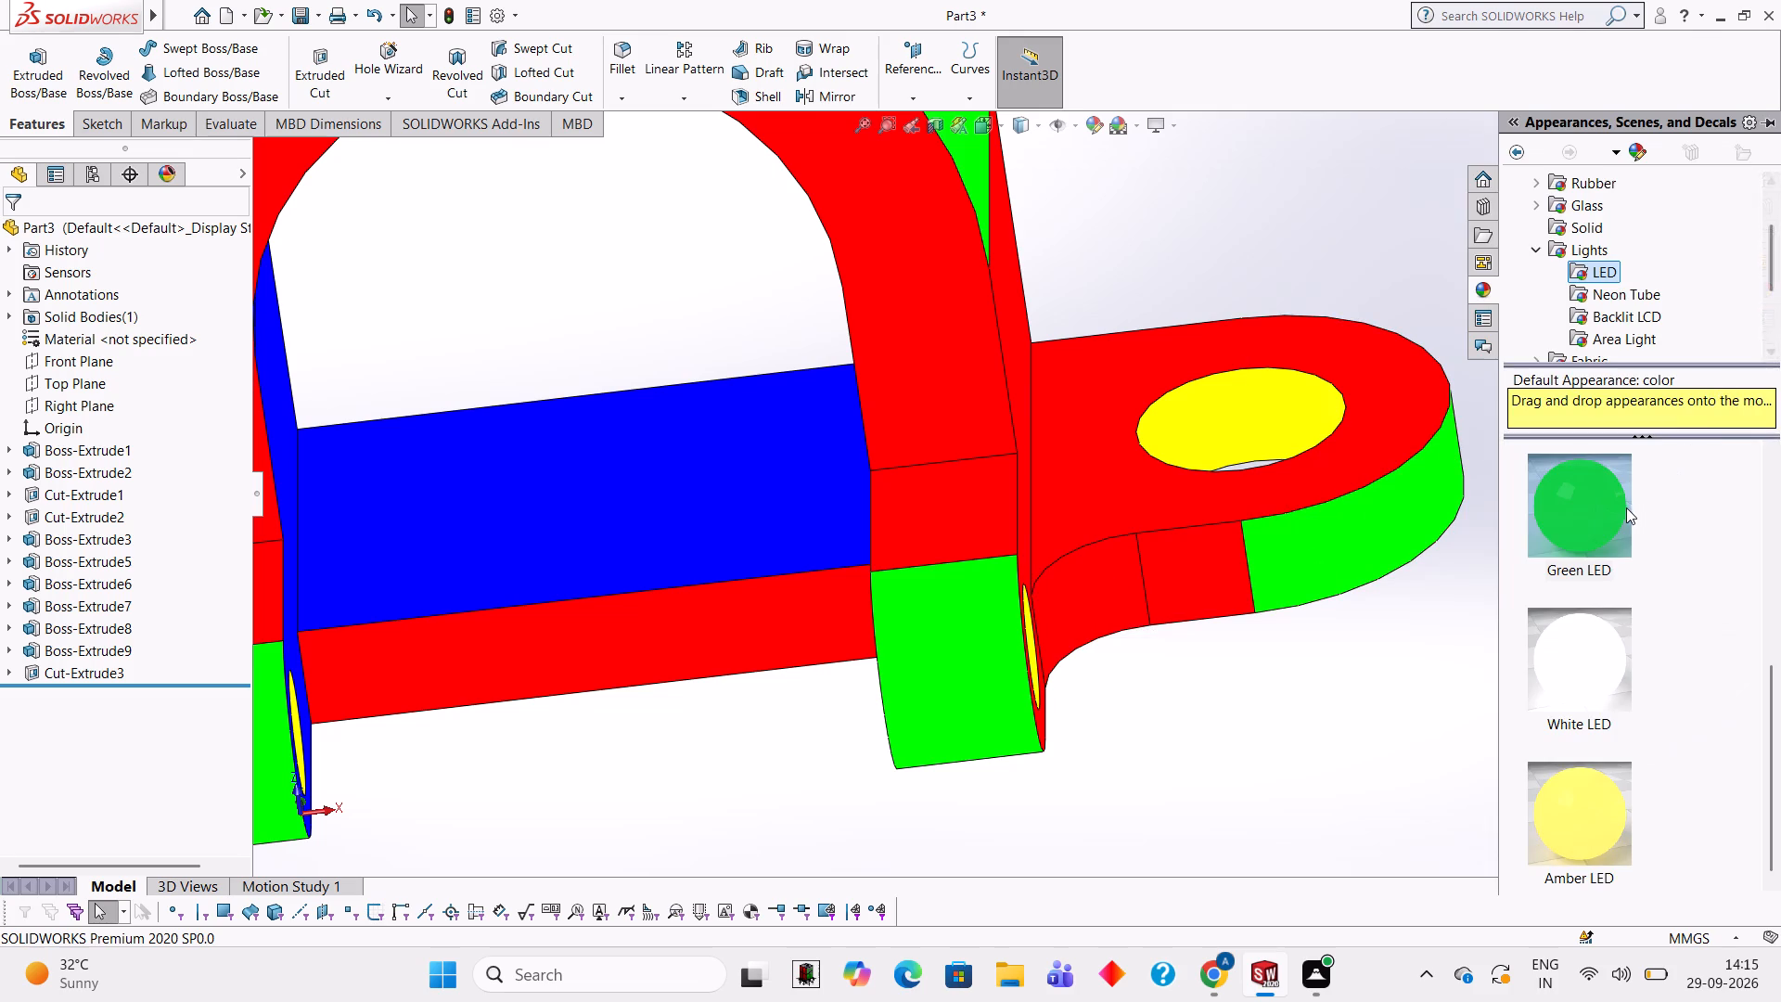
drag(1624, 507, 1291, 554)
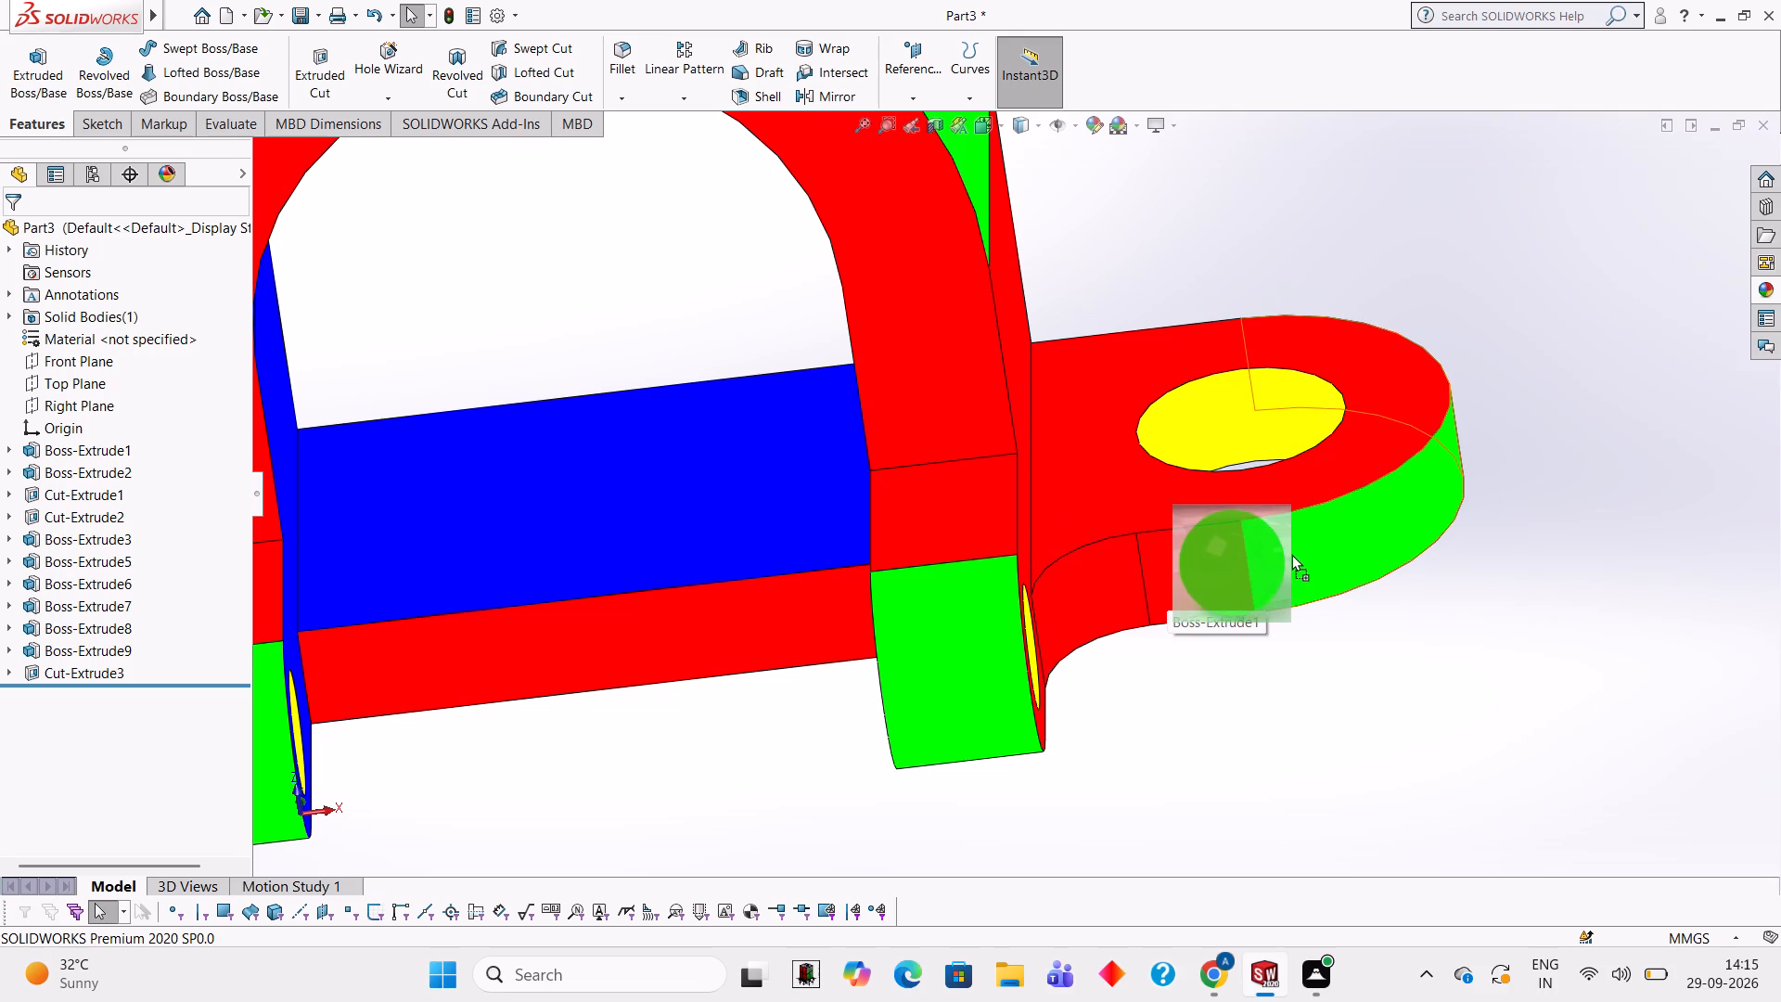
drag(1291, 554, 1228, 574)
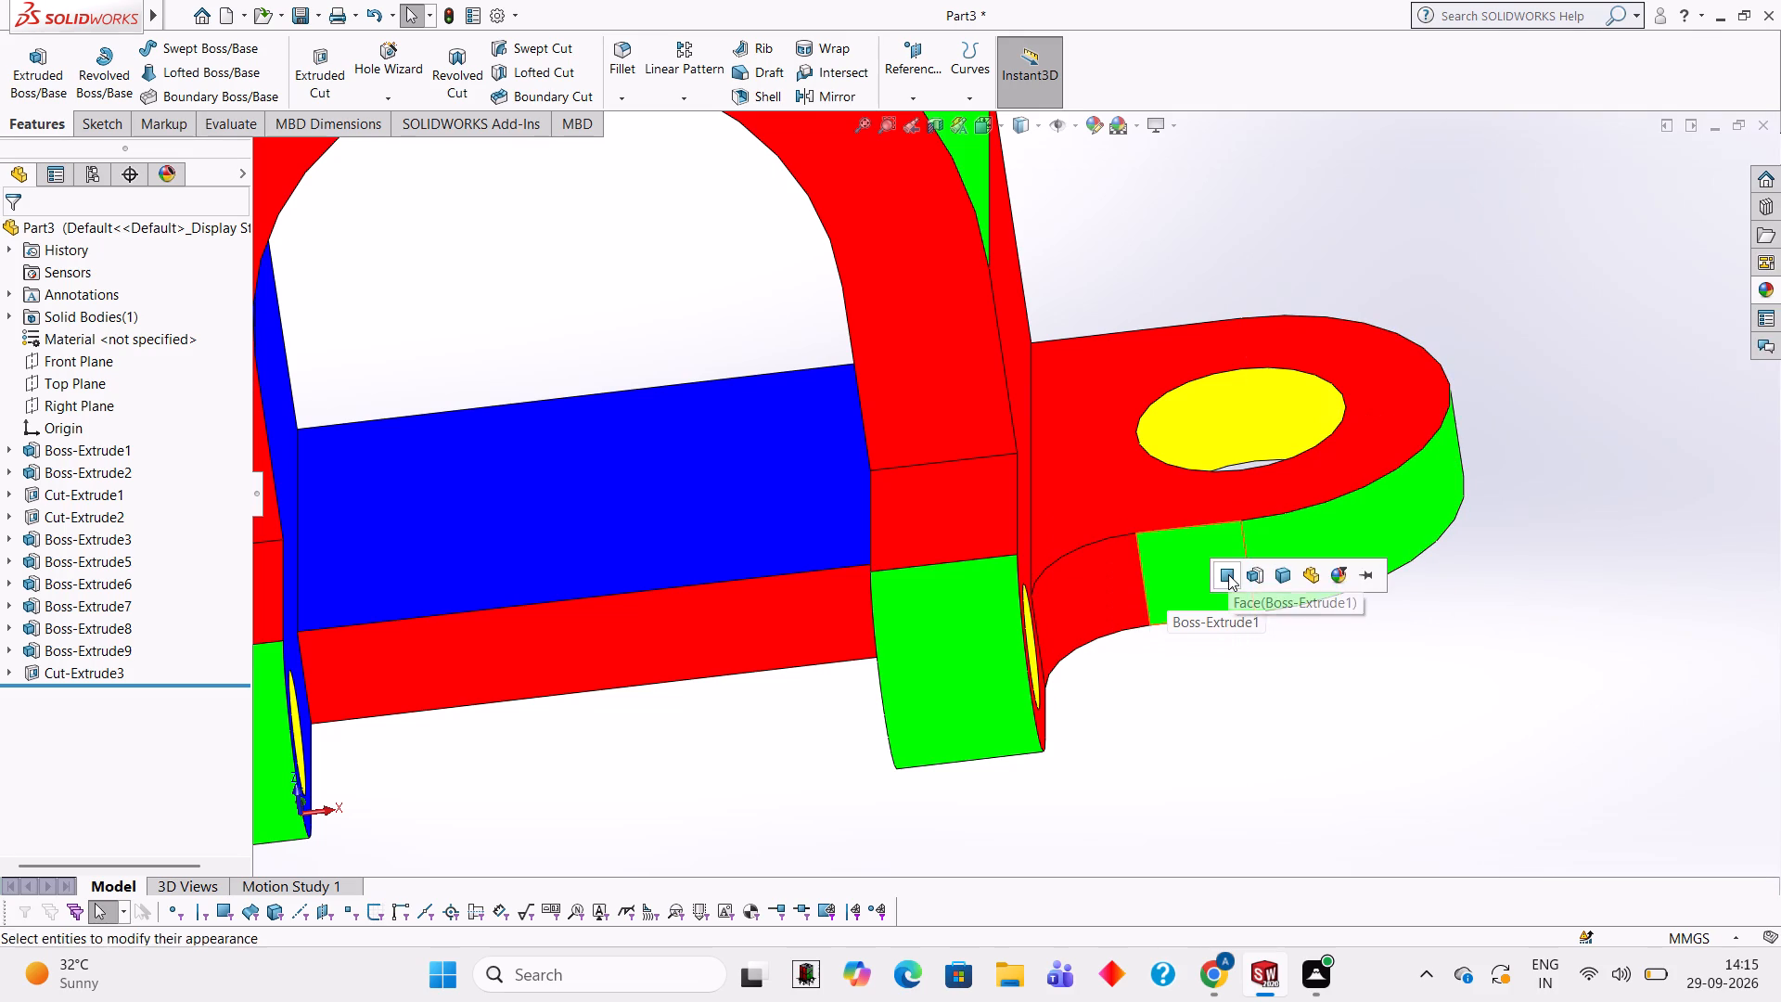
click(1228, 574)
scroll(1116, 610, down, 4)
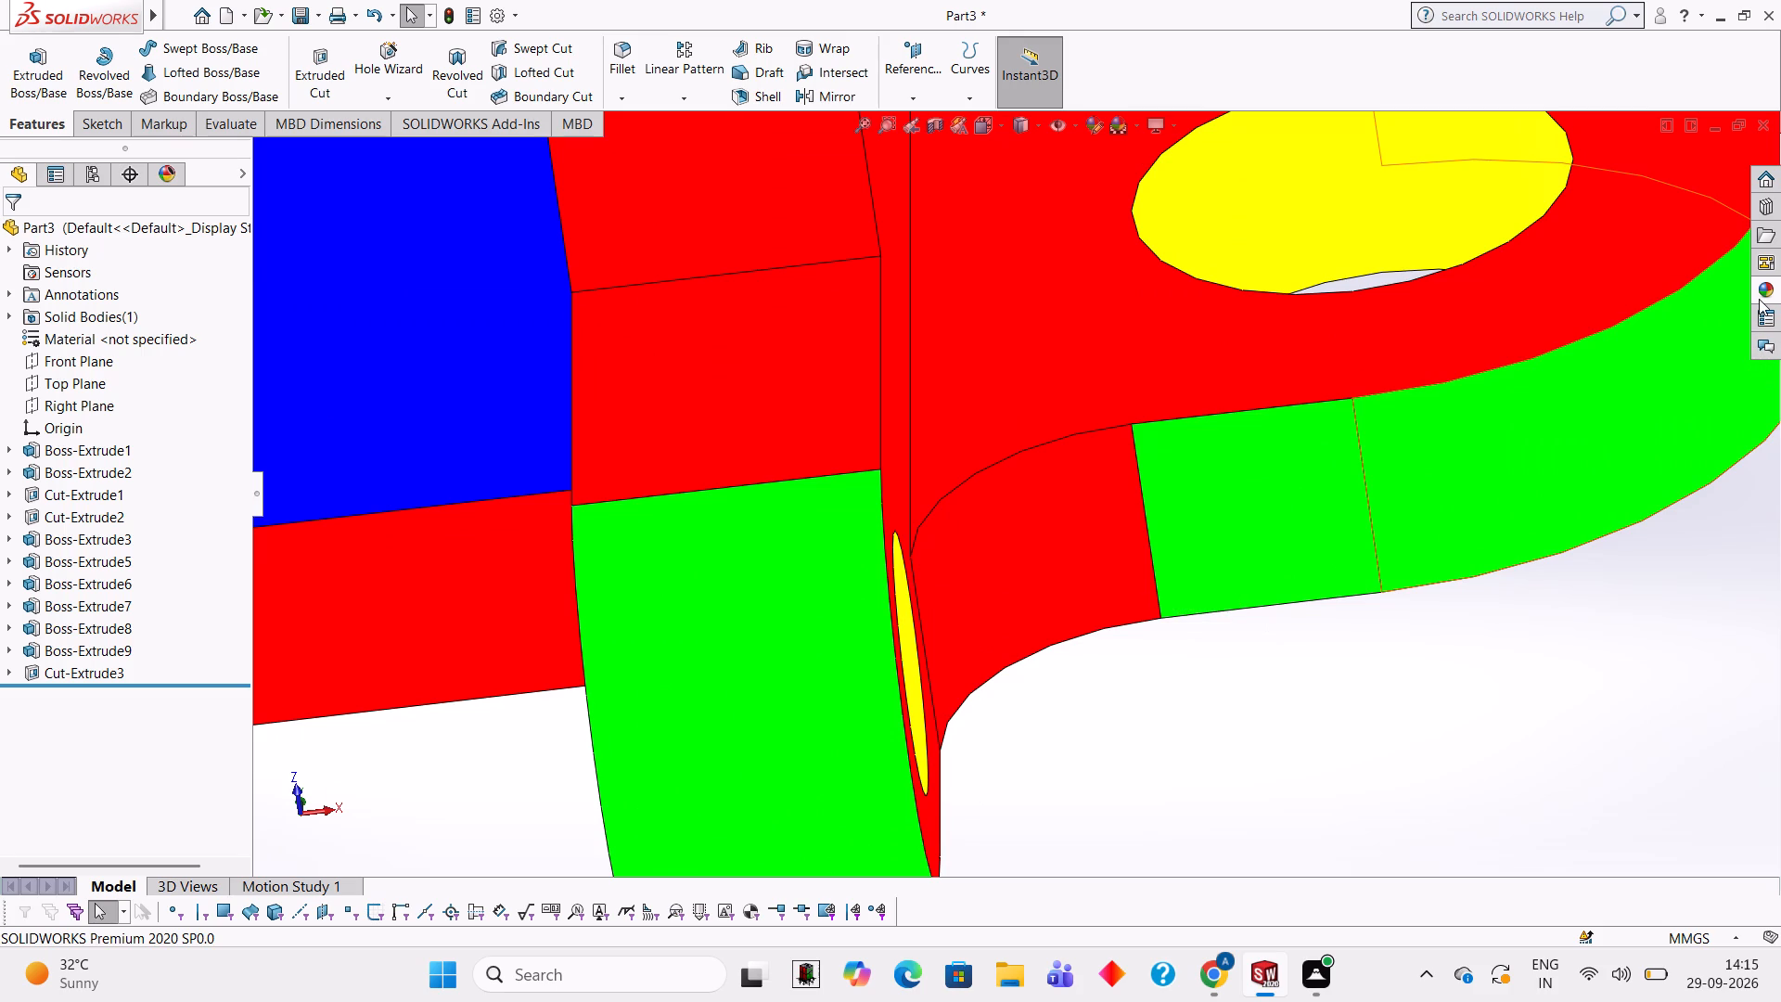
click(1776, 290)
drag(1607, 527, 1063, 606)
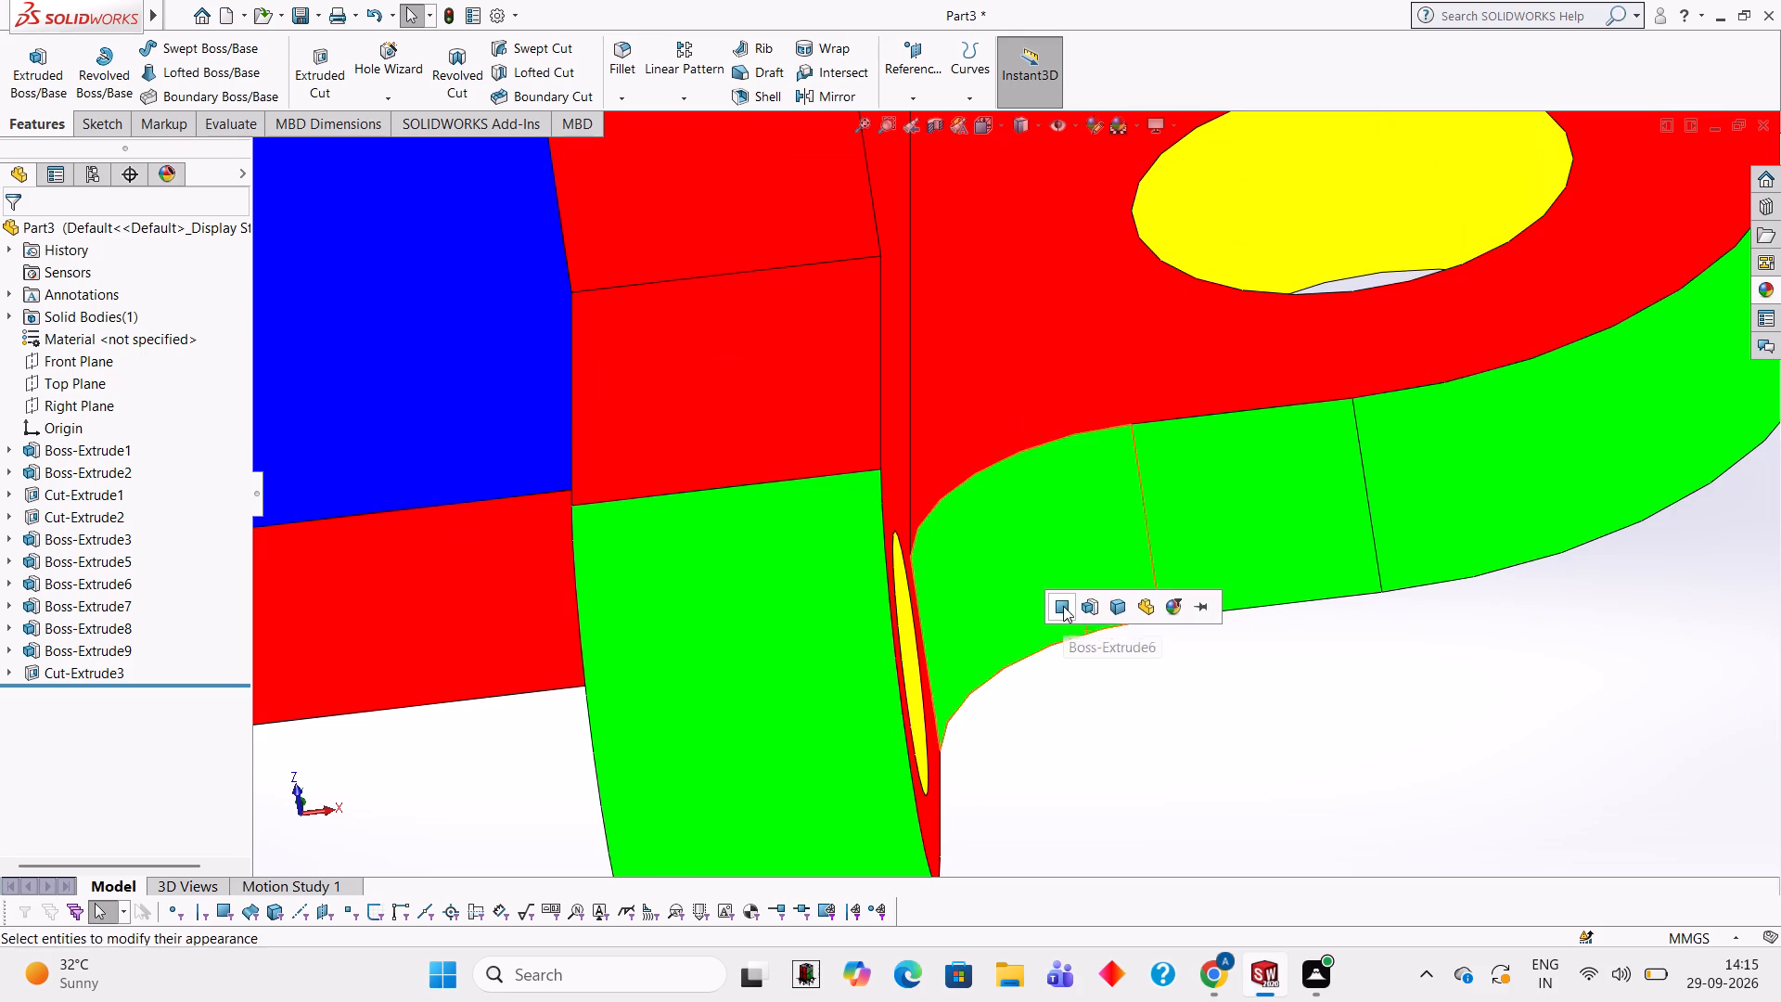
click(1063, 606)
Apply the Green LED appearance to only the flat face running around the arch and along the plate, opposite the lugs.
scroll(1063, 606, up, 3)
middle_drag(1388, 531, 1272, 630)
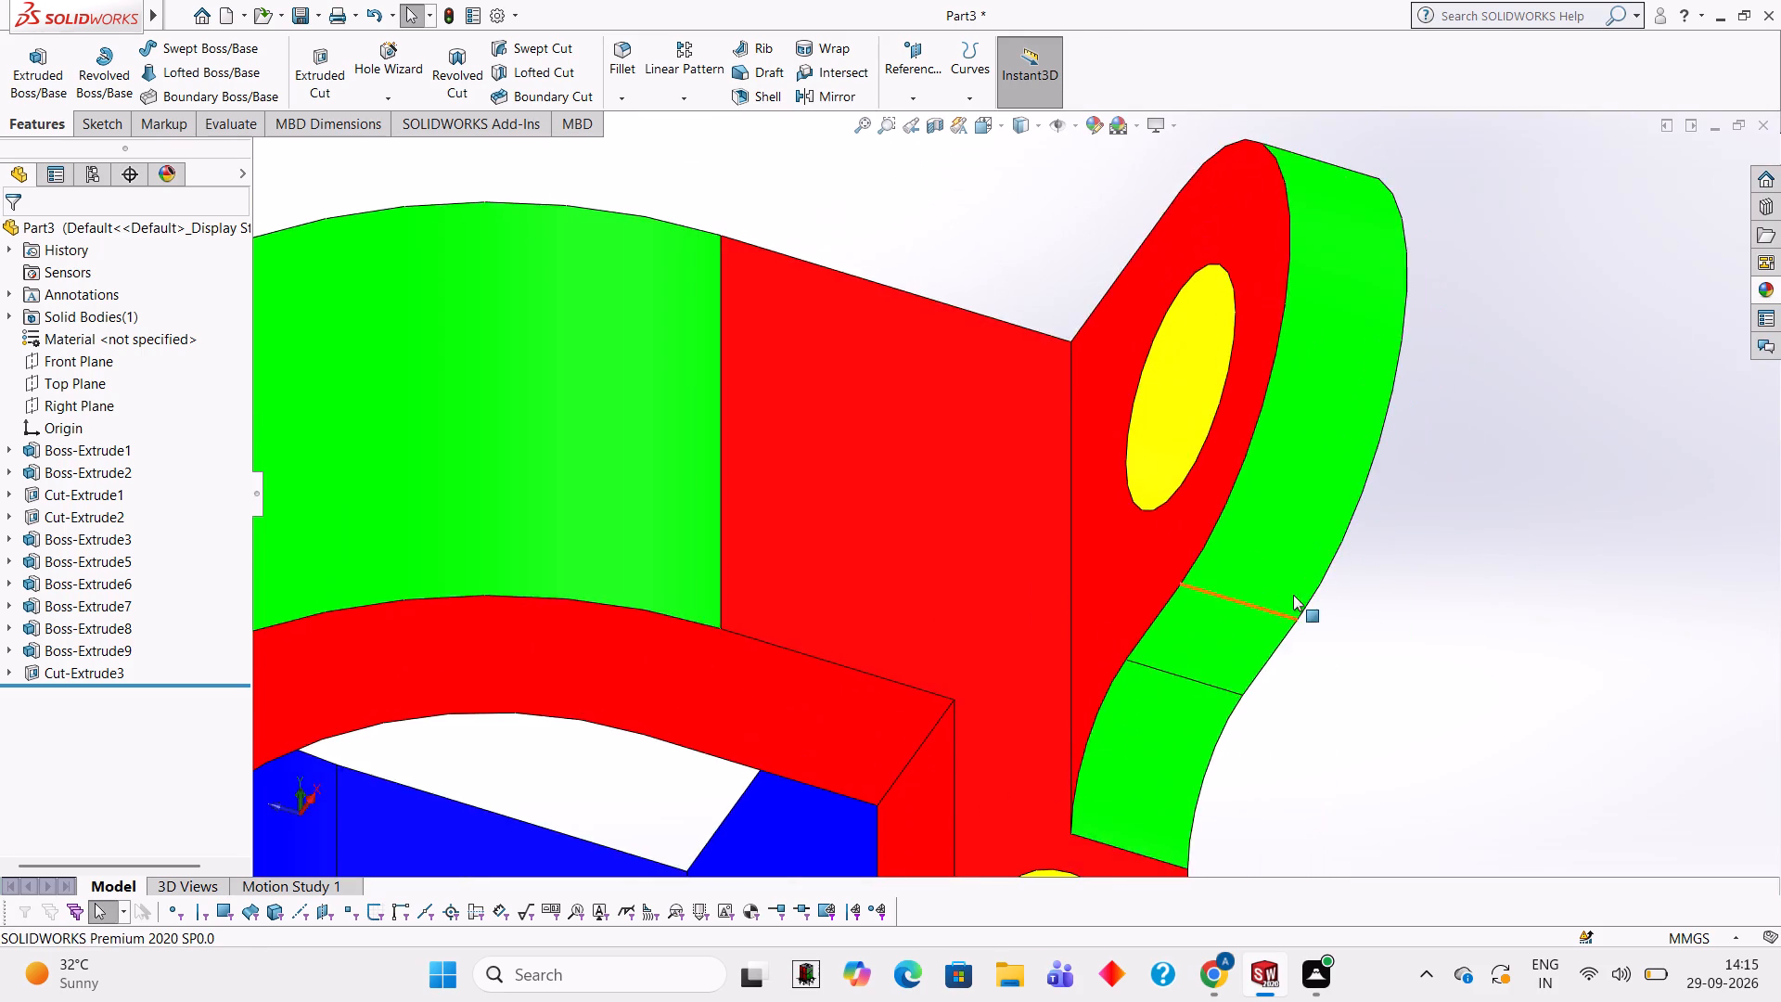
scroll(1294, 583, up, 4)
middle_drag(1352, 443, 1274, 685)
scroll(1368, 315, up, 3)
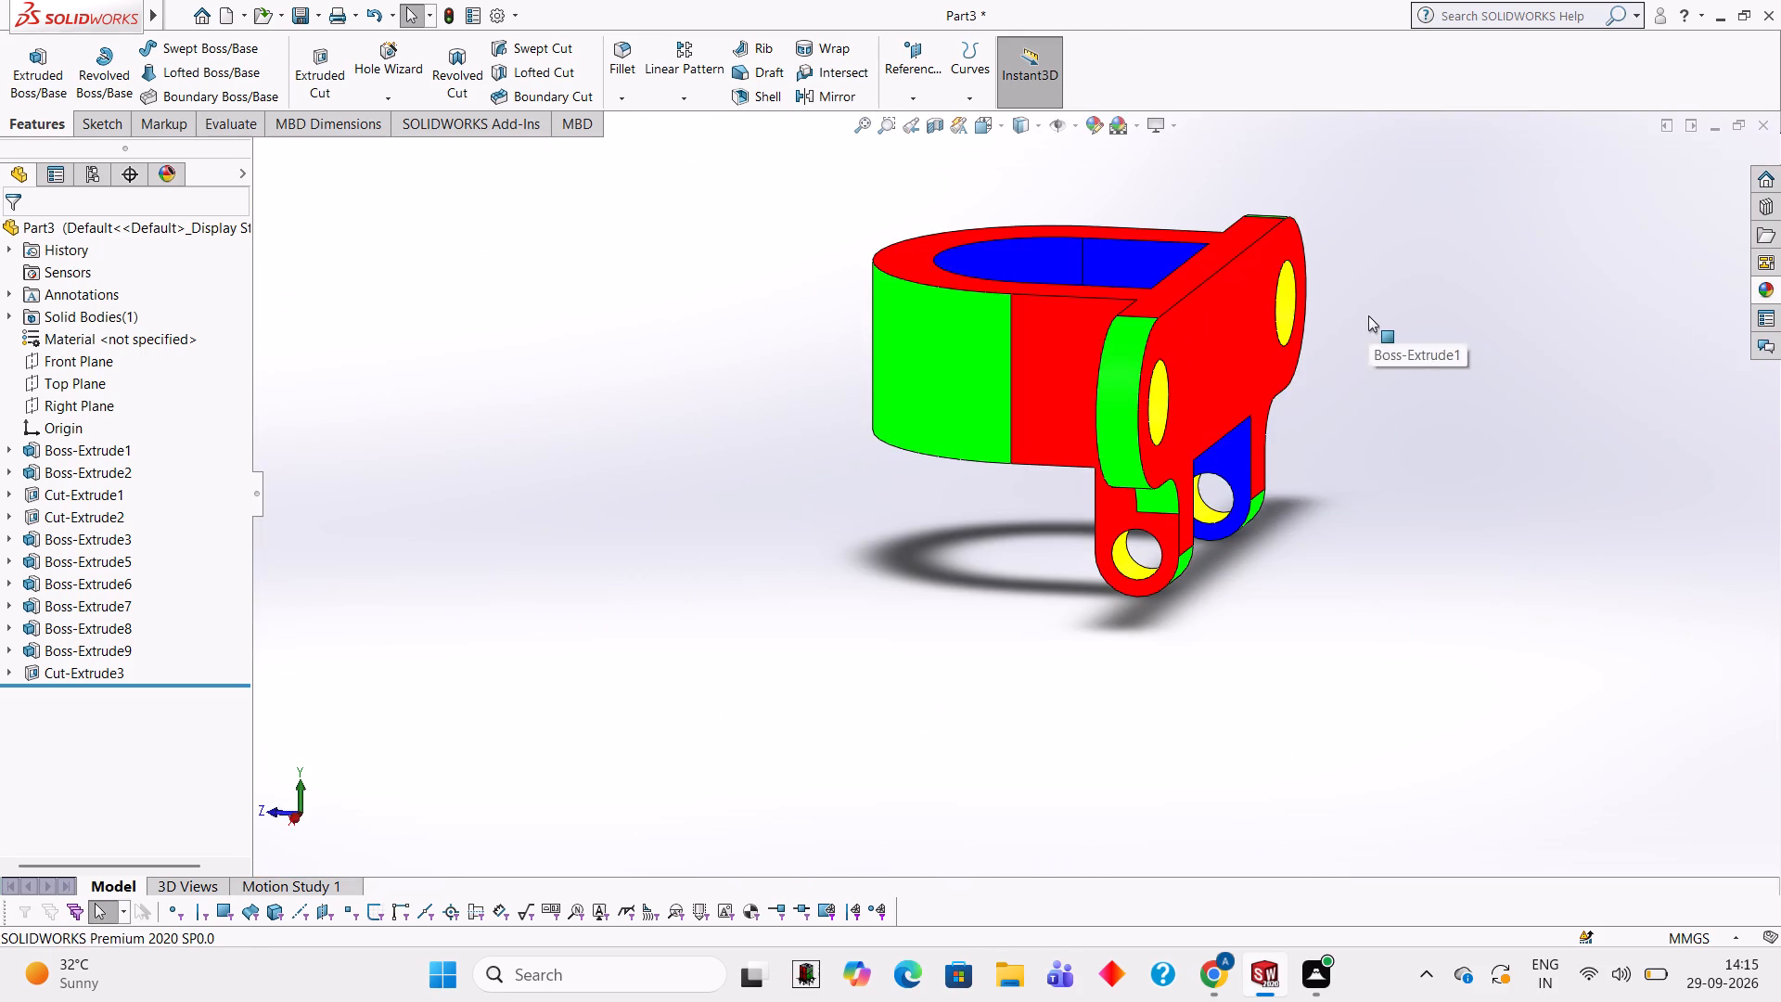
scroll(1363, 276, down, 3)
middle_drag(1150, 313, 1167, 456)
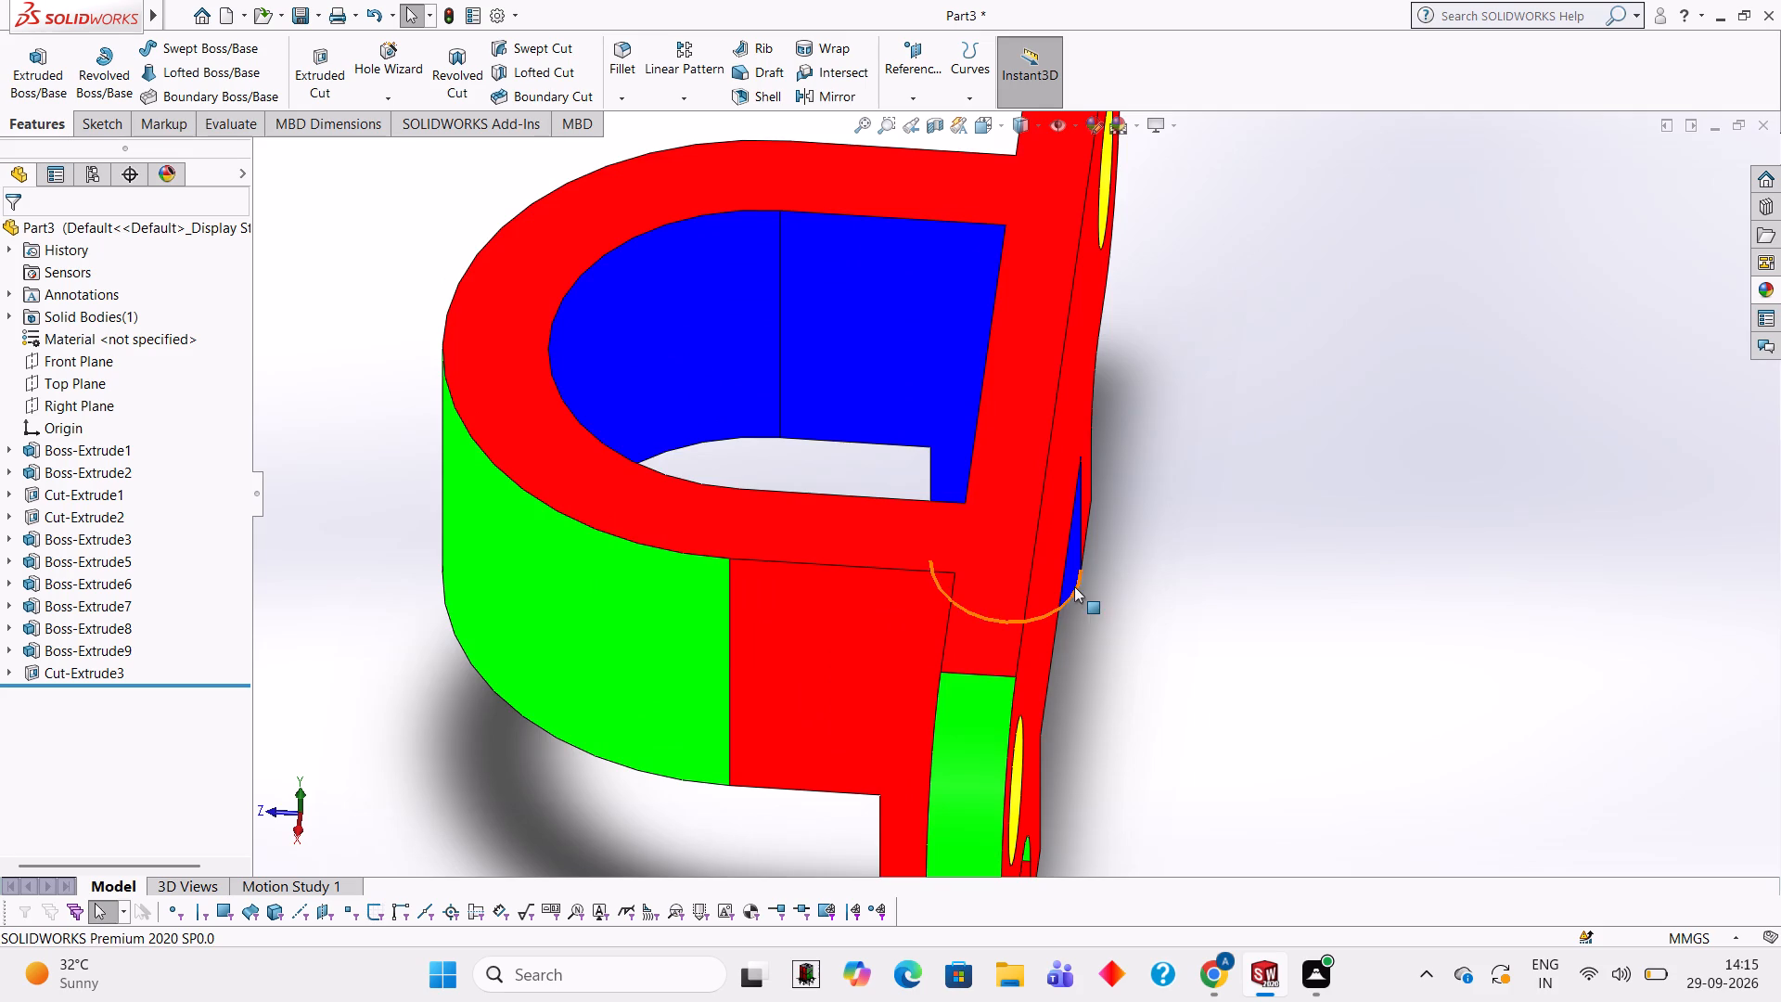
scroll(1074, 586, up, 5)
middle_drag(1075, 588, 1126, 388)
middle_drag(1126, 388, 1119, 569)
scroll(1108, 510, down, 2)
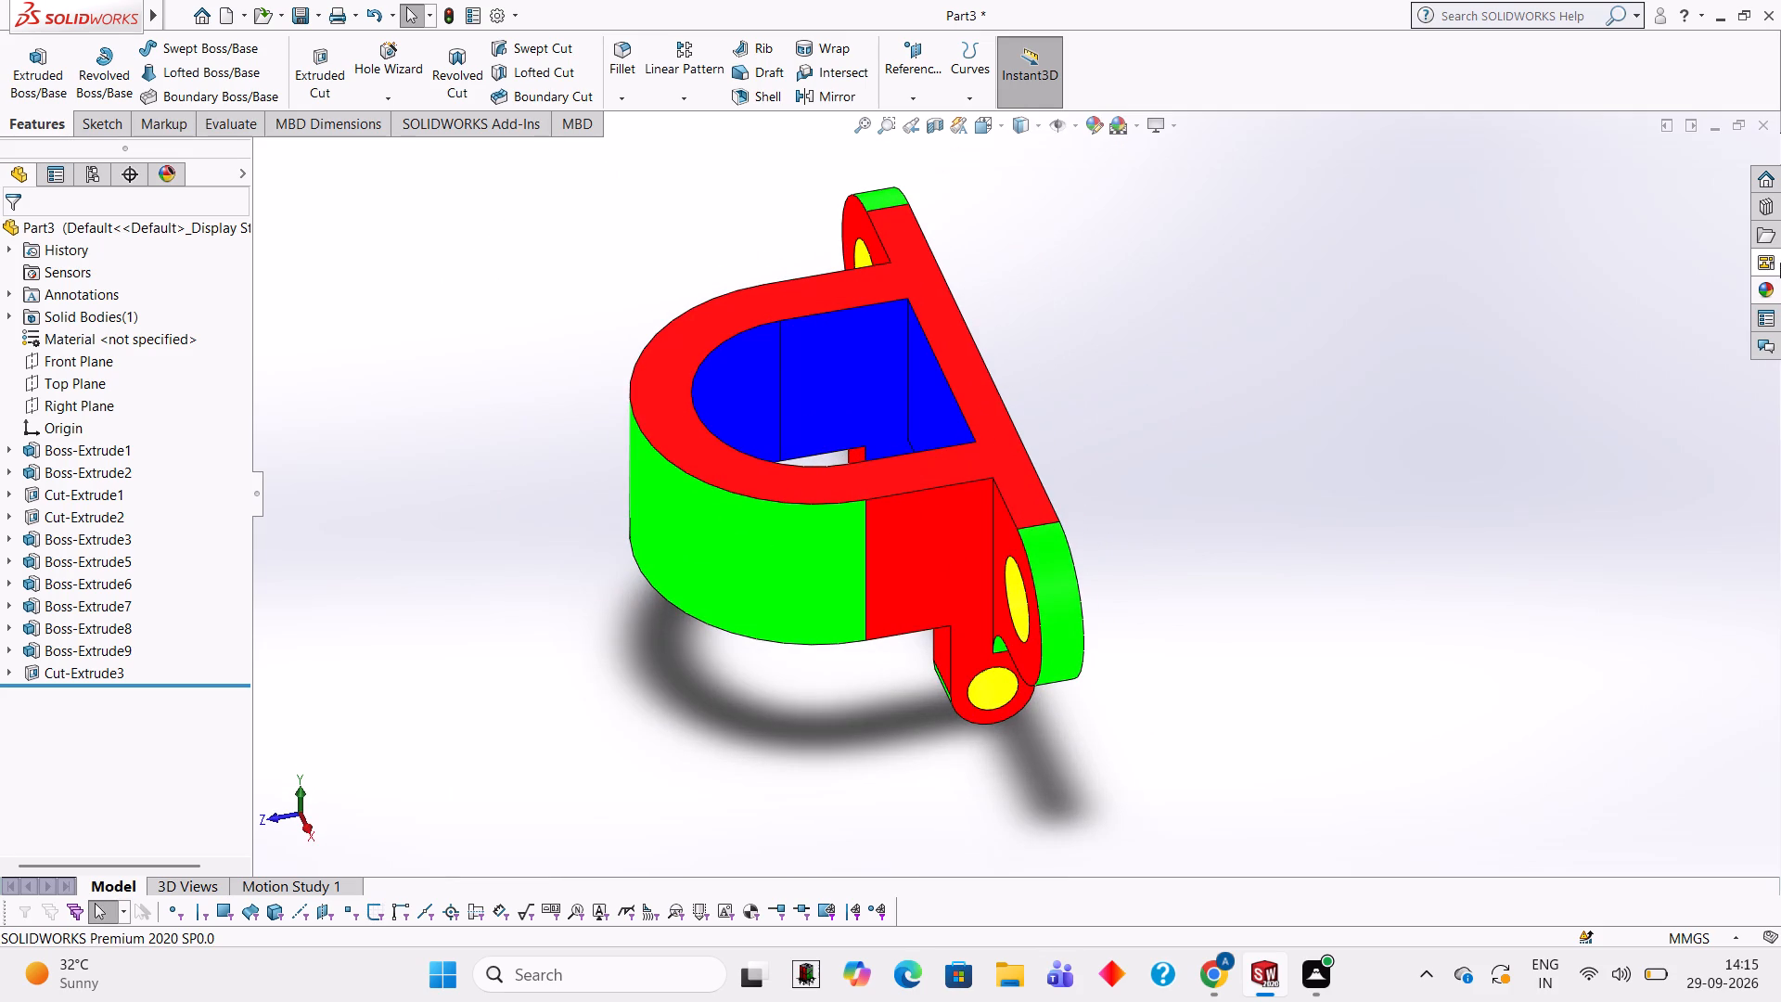
click(1757, 292)
drag(1596, 528, 1040, 484)
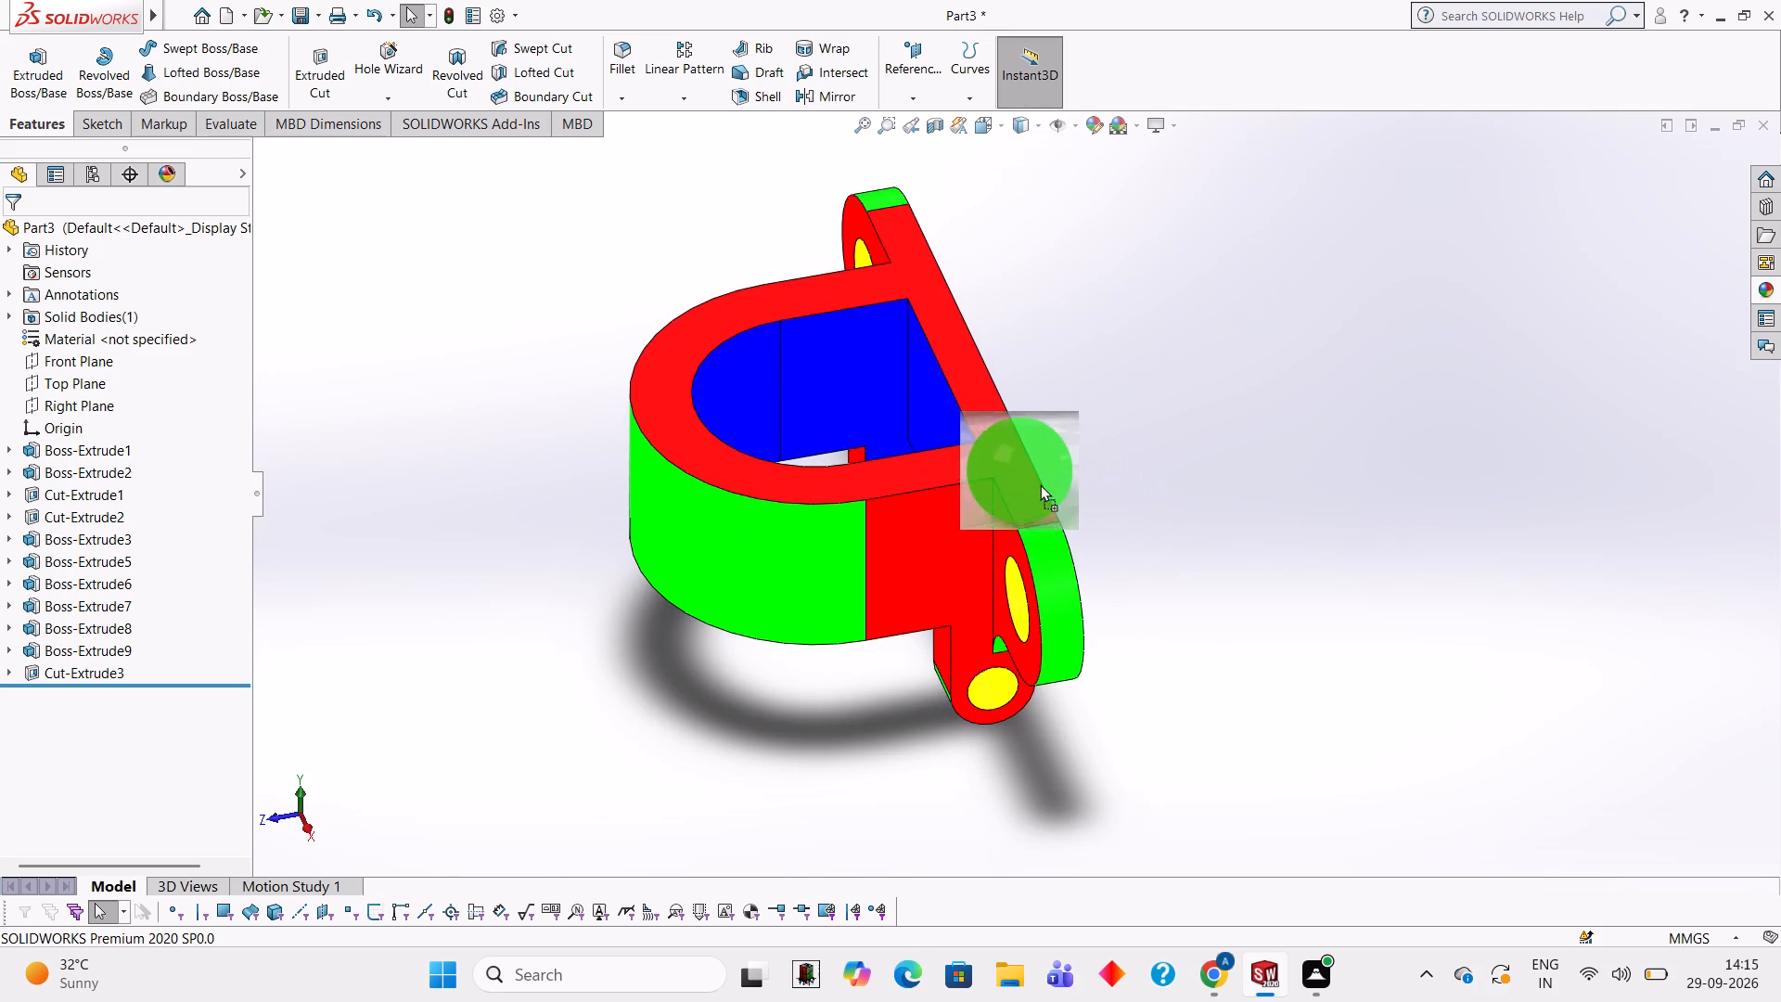
drag(1040, 484, 1015, 473)
click(1015, 473)
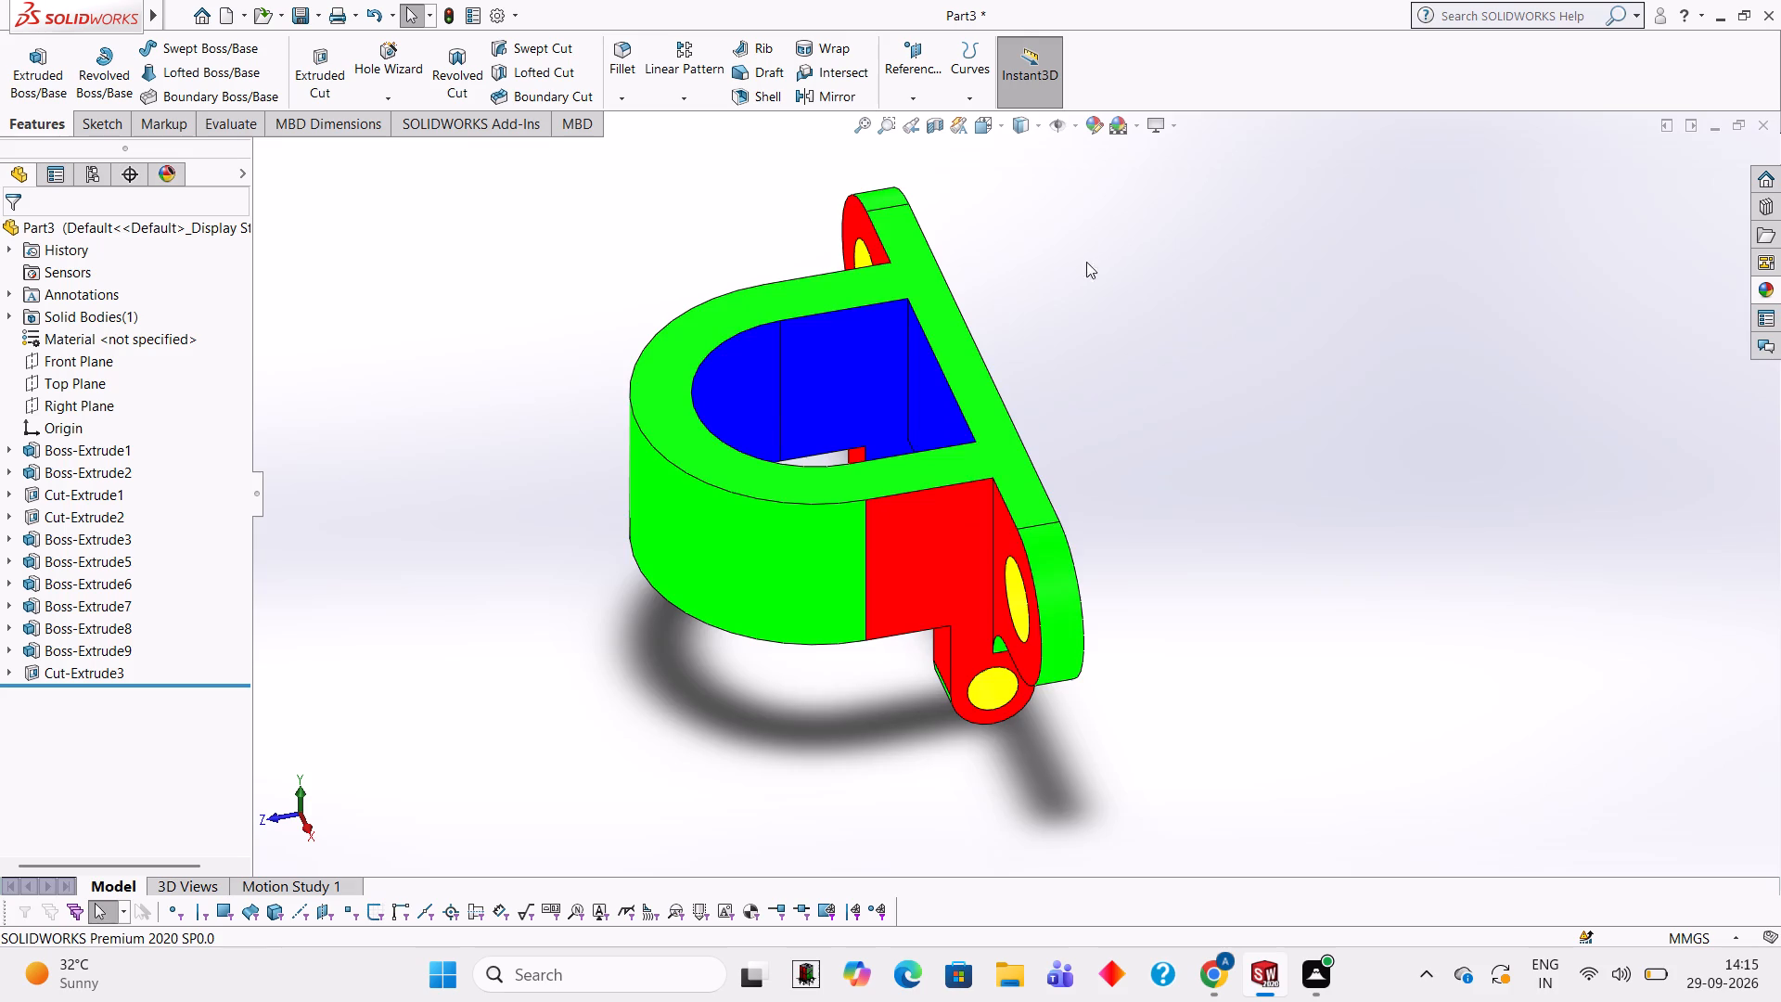
Examine the bracket's side, underside and lugs to check the green colouring.
scroll(1114, 275, down, 2)
scroll(1134, 459, up, 2)
scroll(1128, 670, up, 1)
middle_drag(1128, 670, 1138, 471)
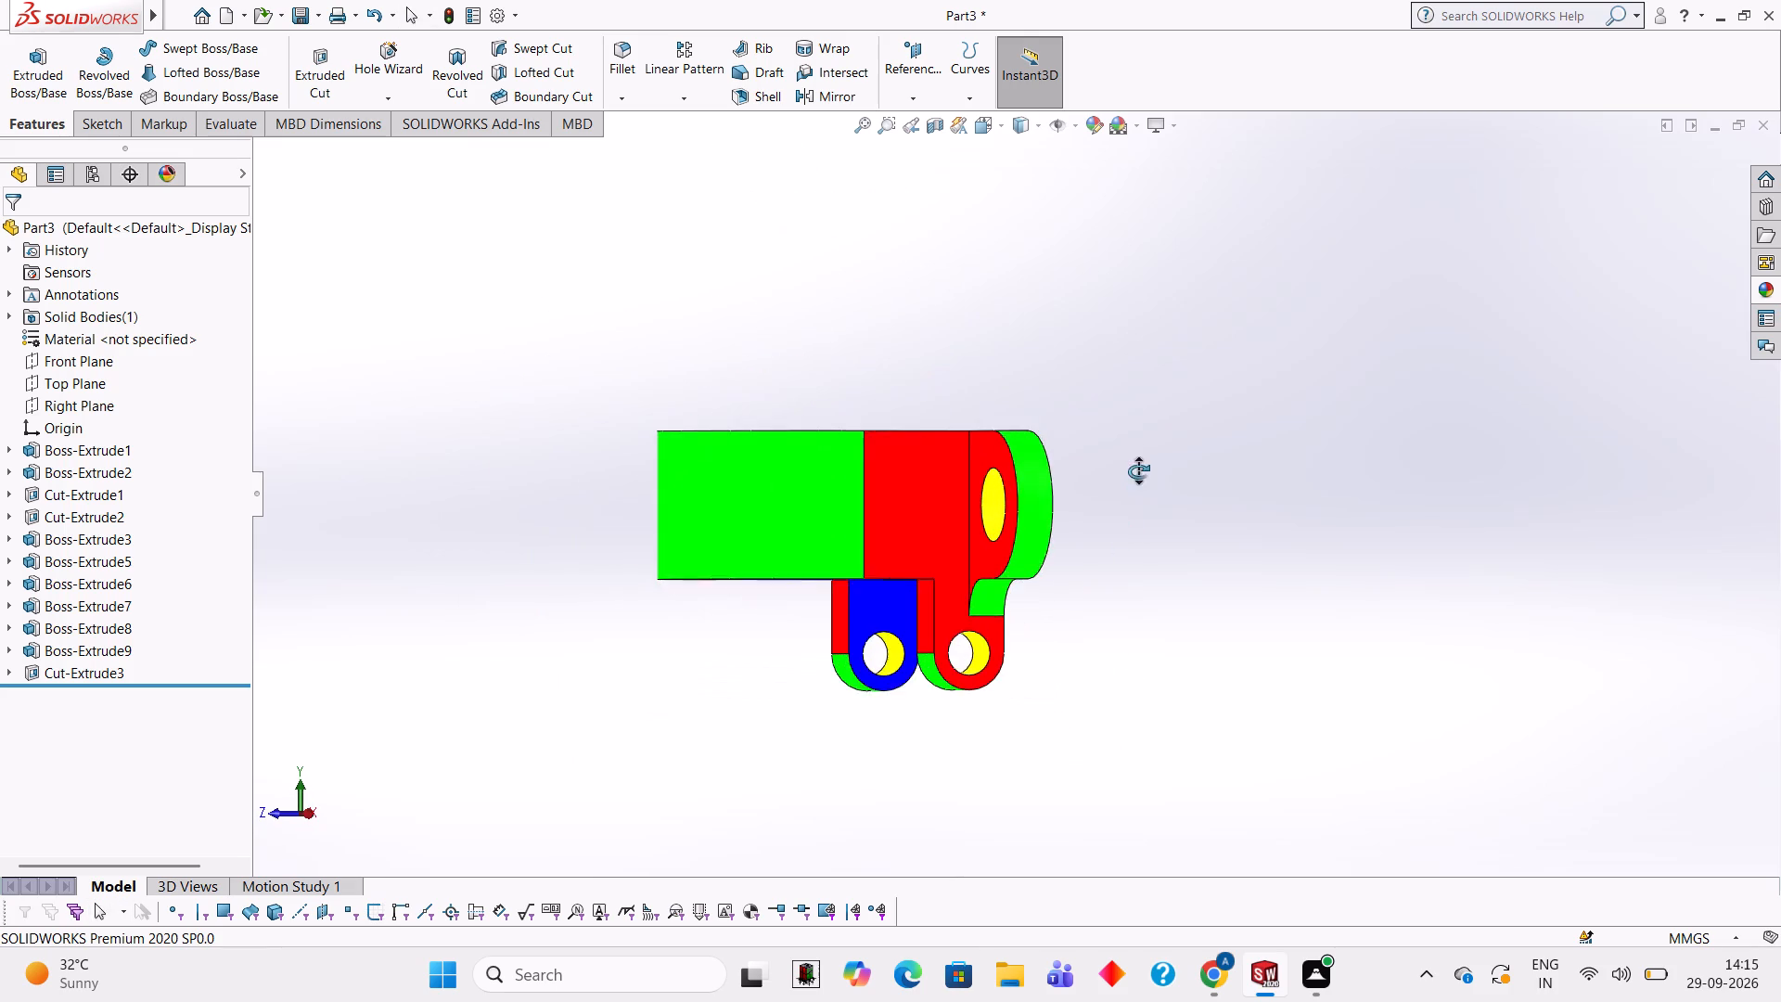
middle_drag(1138, 471, 1139, 471)
scroll(1055, 629, up, 2)
middle_drag(1057, 542, 1075, 501)
scroll(990, 616, down, 3)
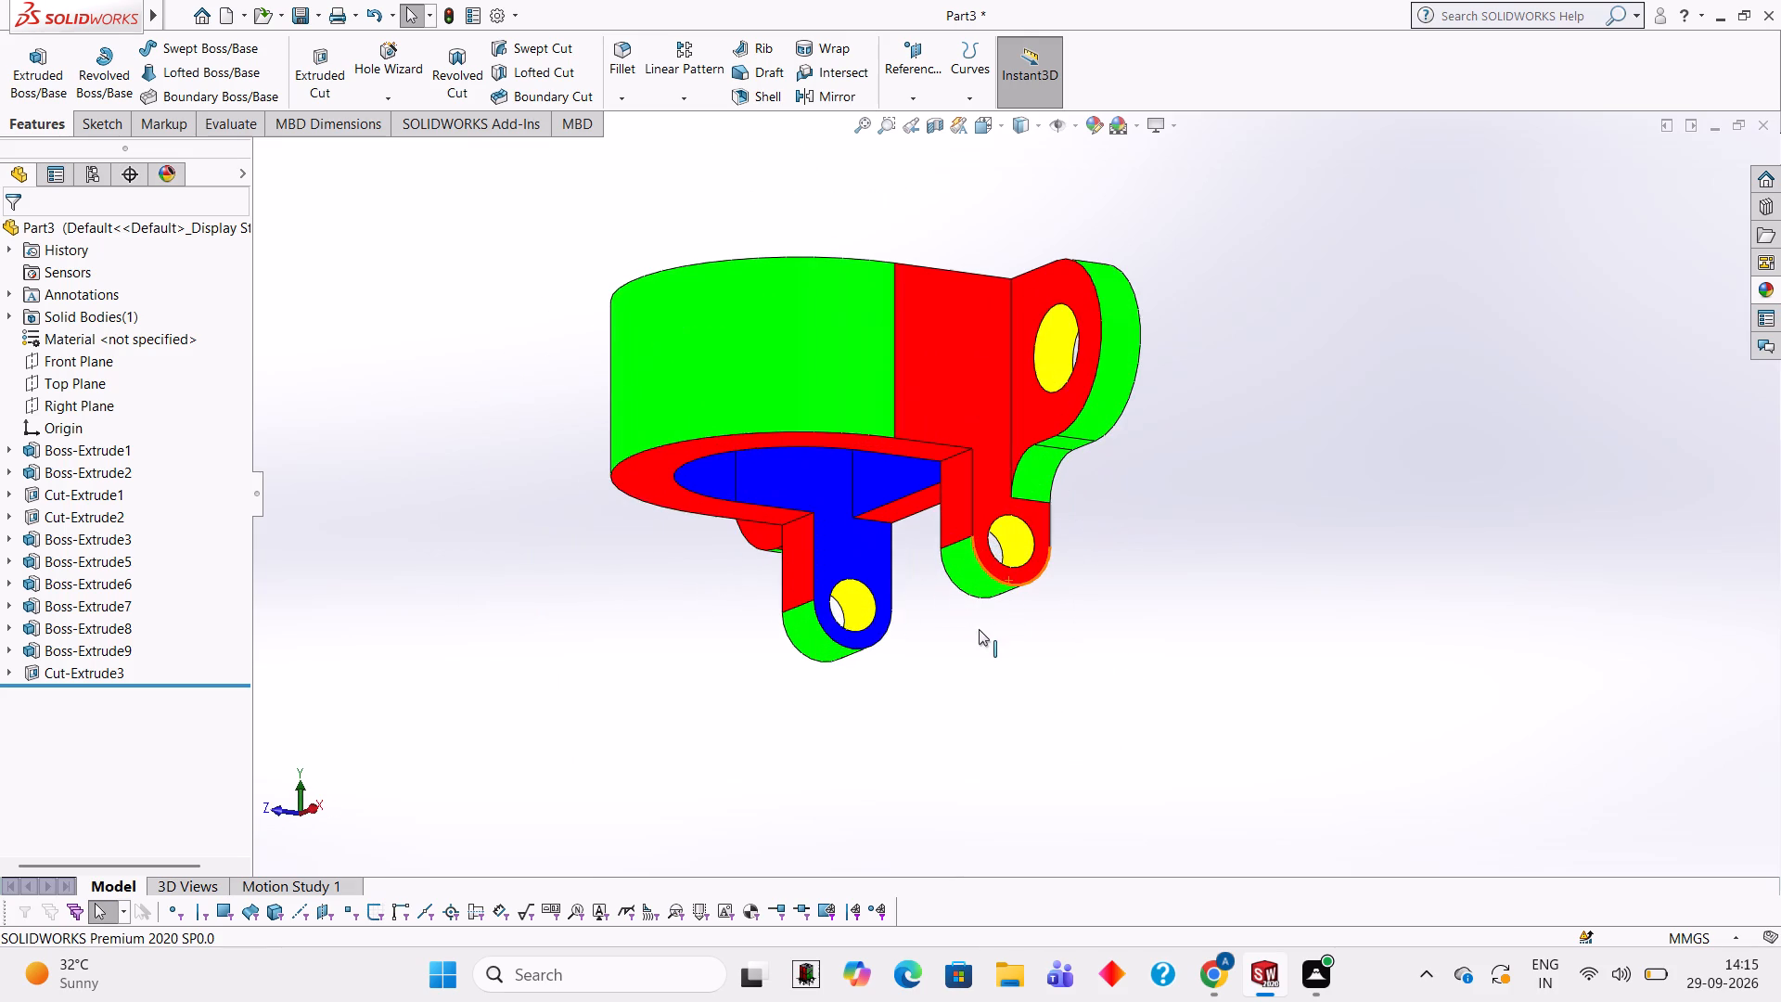
Apply the Green LED appearance to the concave fillet face between the negative X ear and its lug.
scroll(1052, 454, down, 3)
scroll(1052, 454, up, 1)
scroll(1048, 454, down, 1)
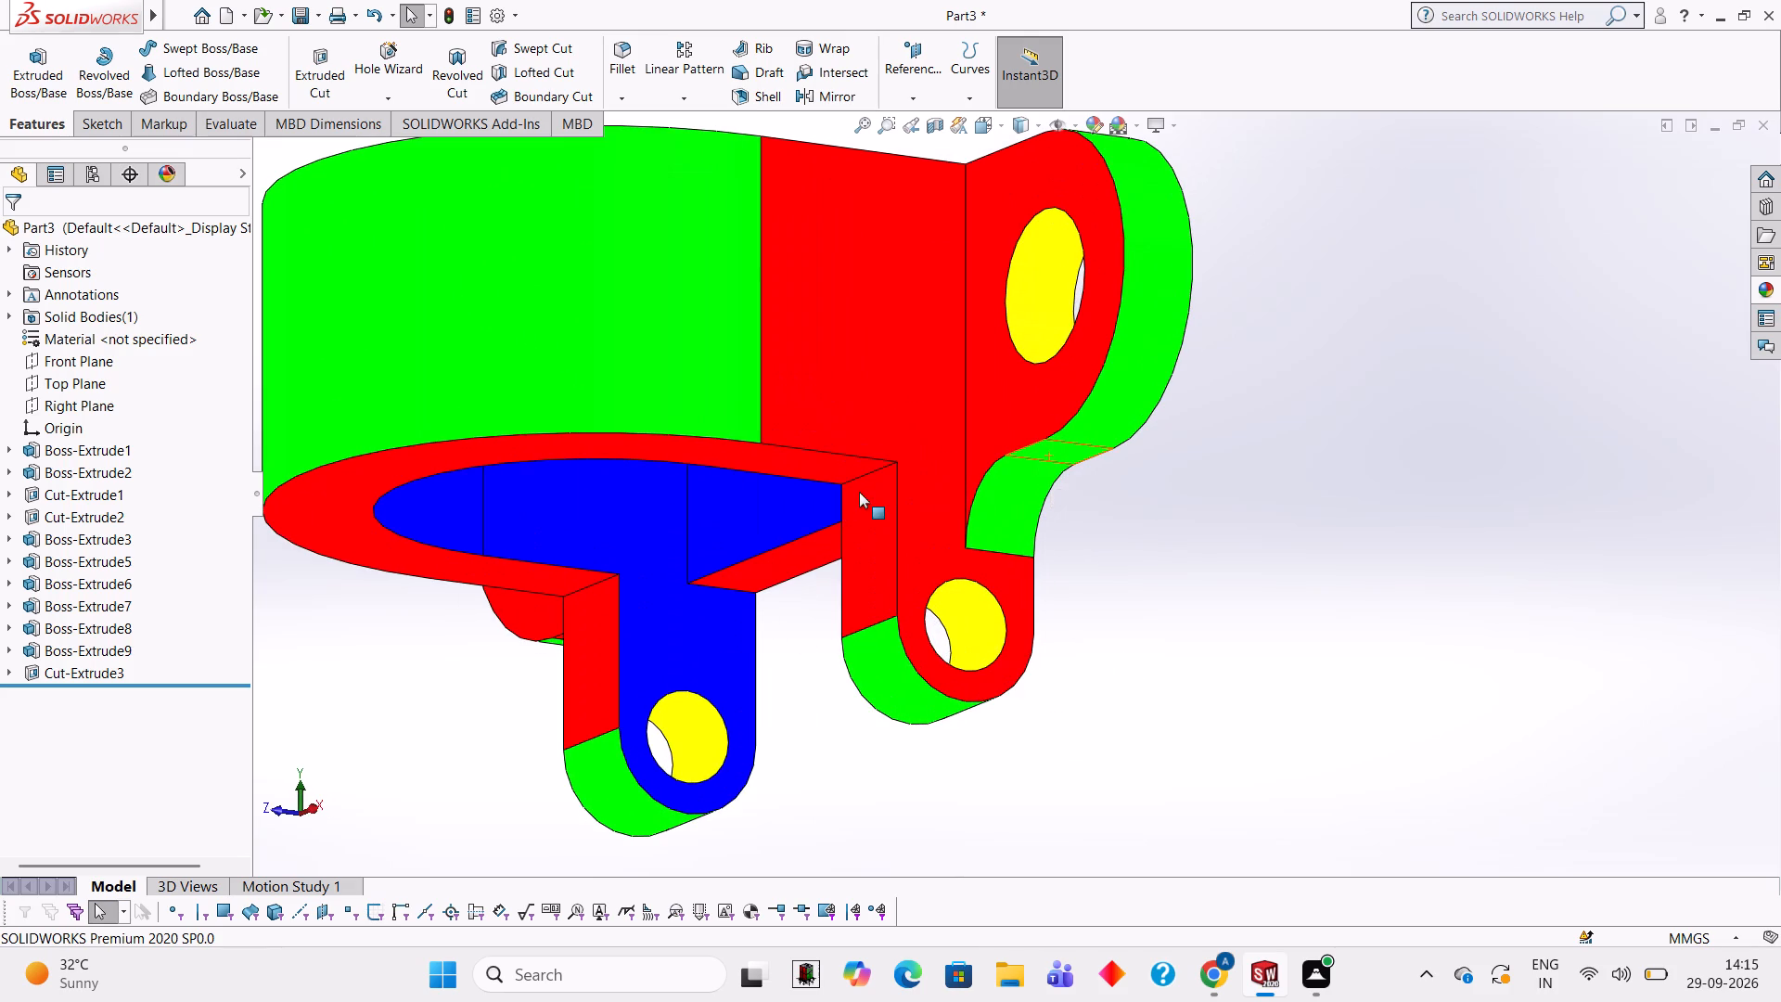
scroll(869, 524, down, 1)
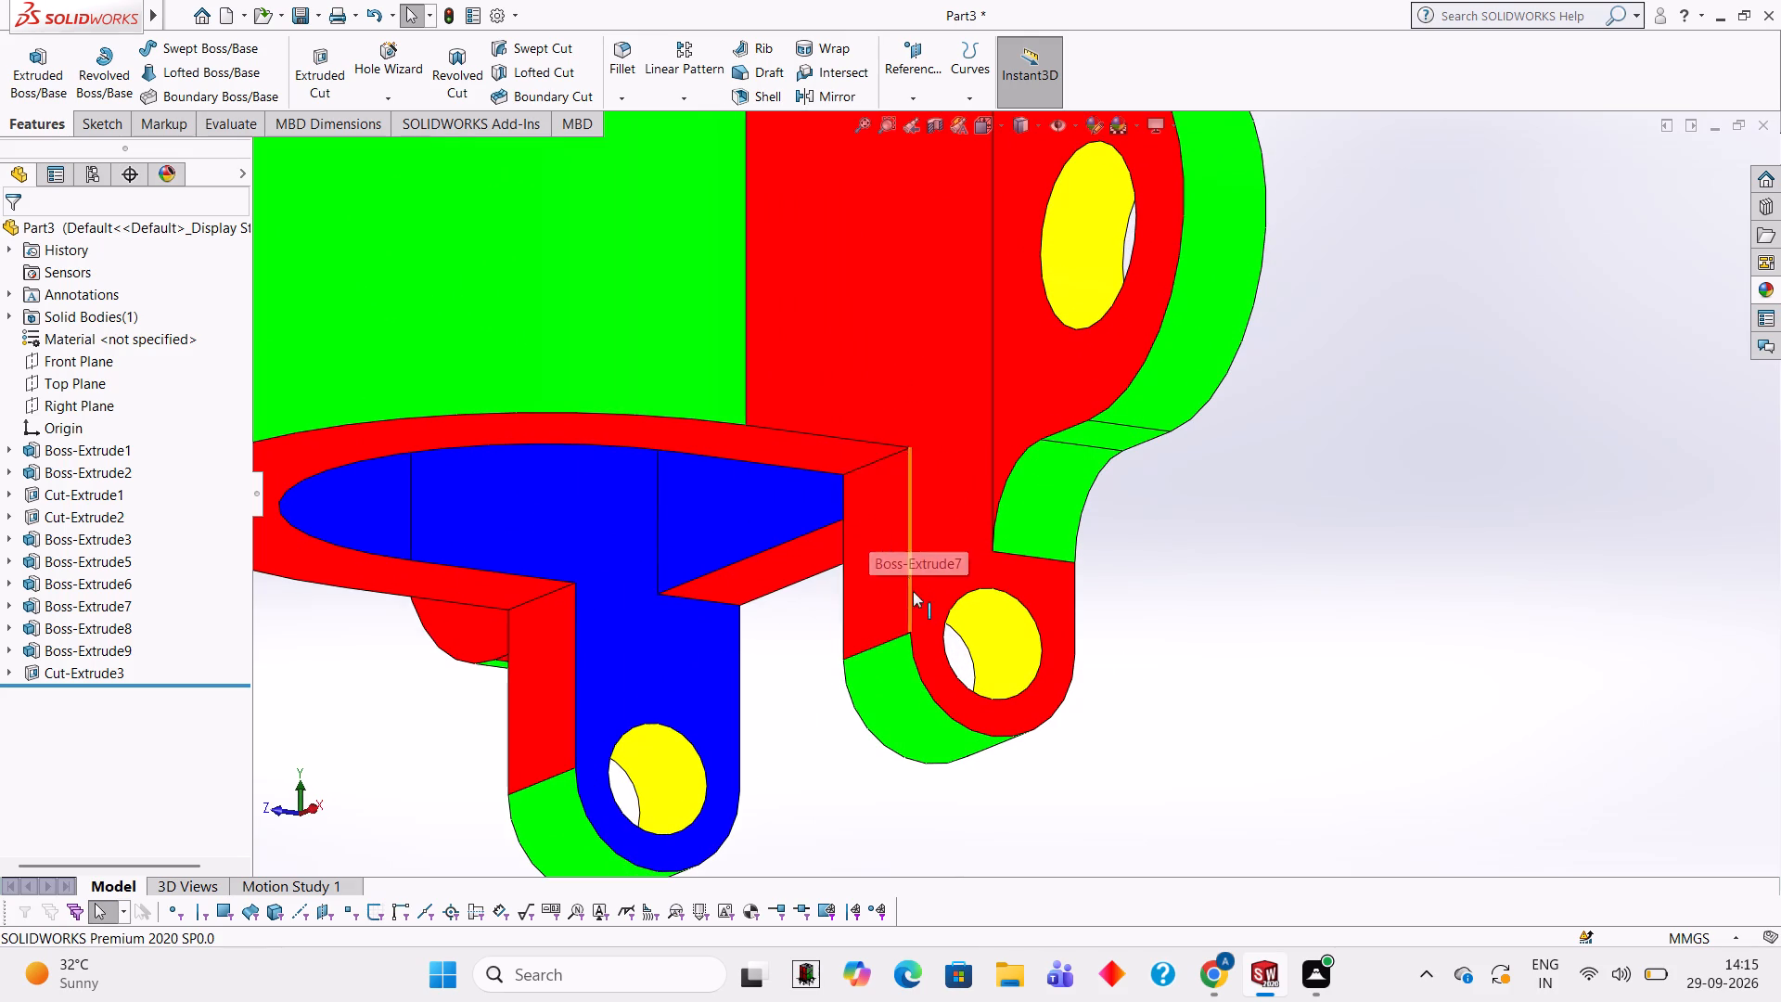
middle_drag(952, 565, 1146, 552)
scroll(917, 537, up, 2)
middle_drag(697, 475, 765, 523)
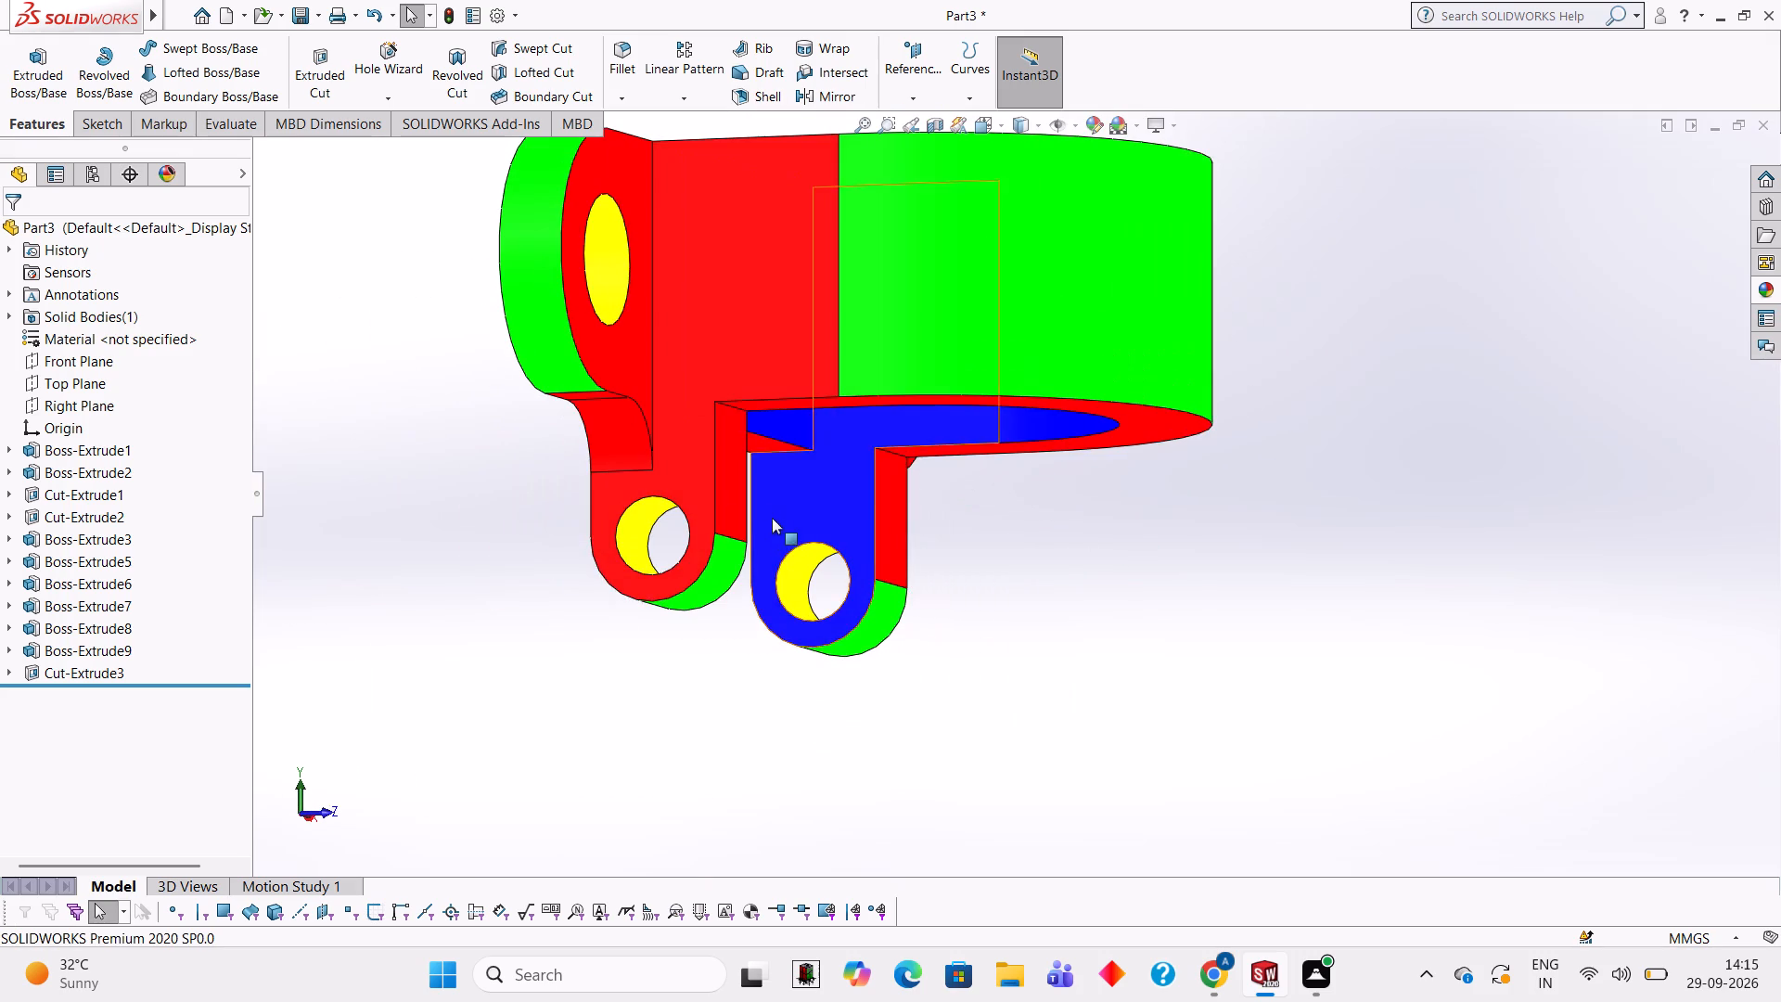
scroll(681, 471, down, 2)
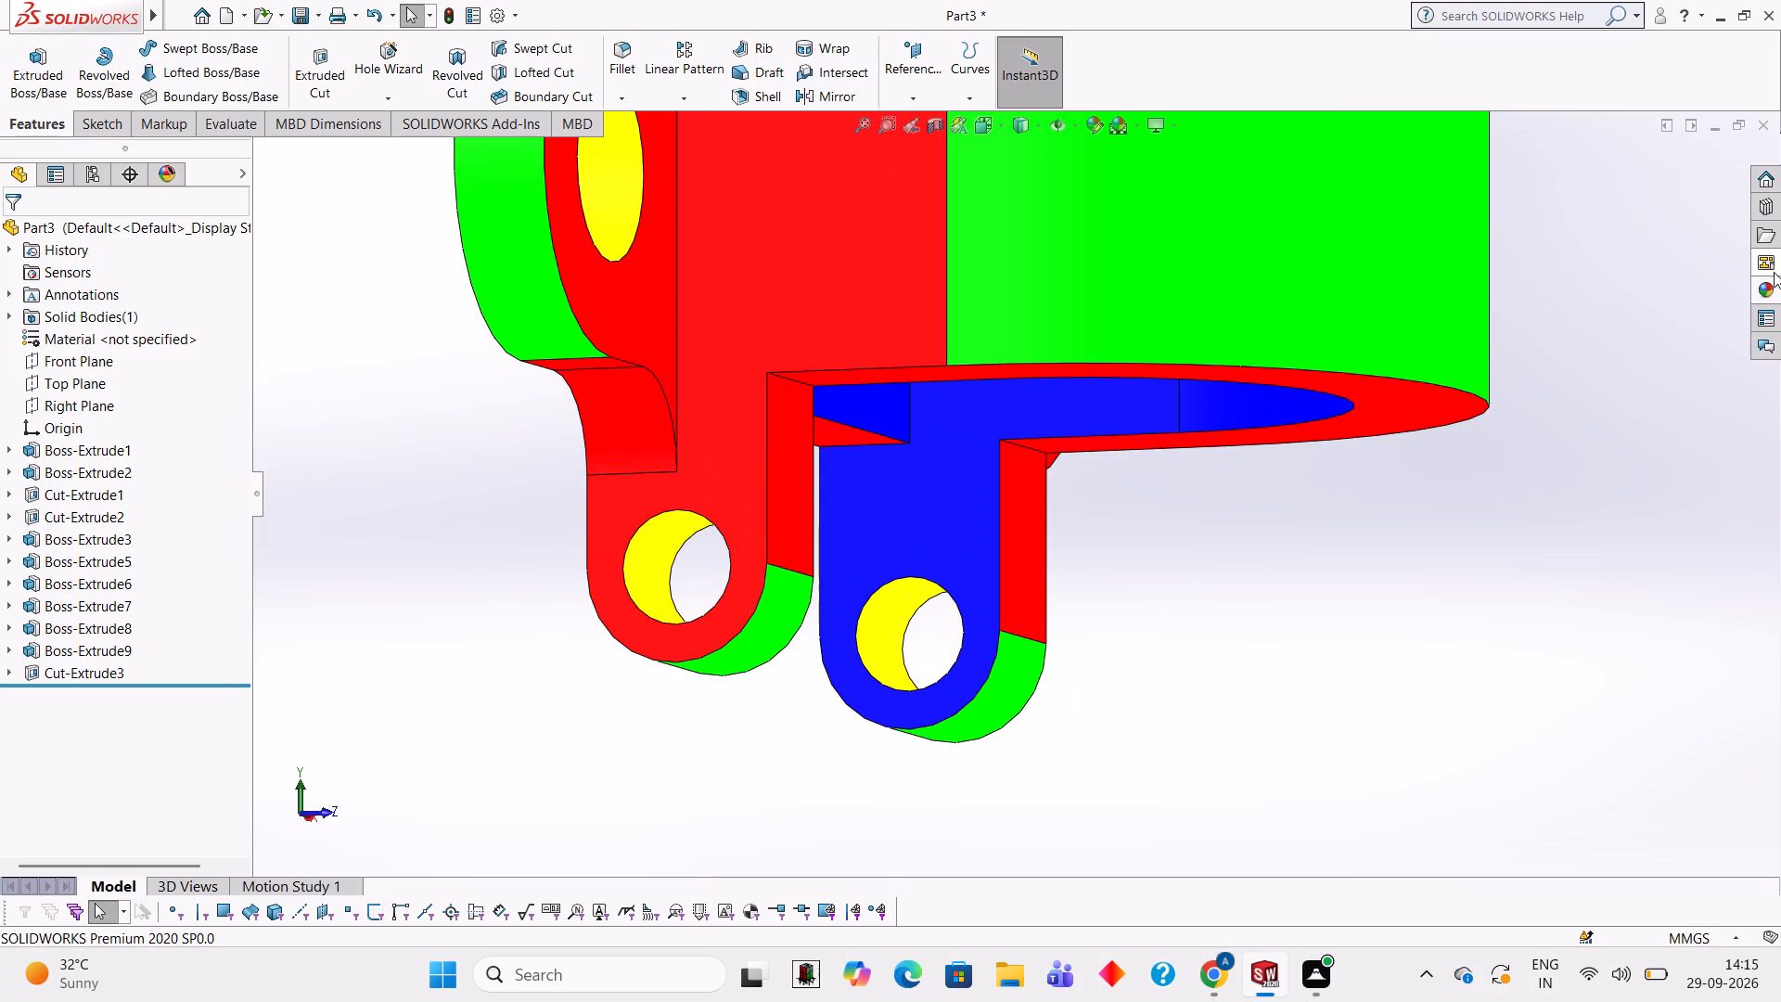
click(1766, 286)
drag(1618, 510, 660, 455)
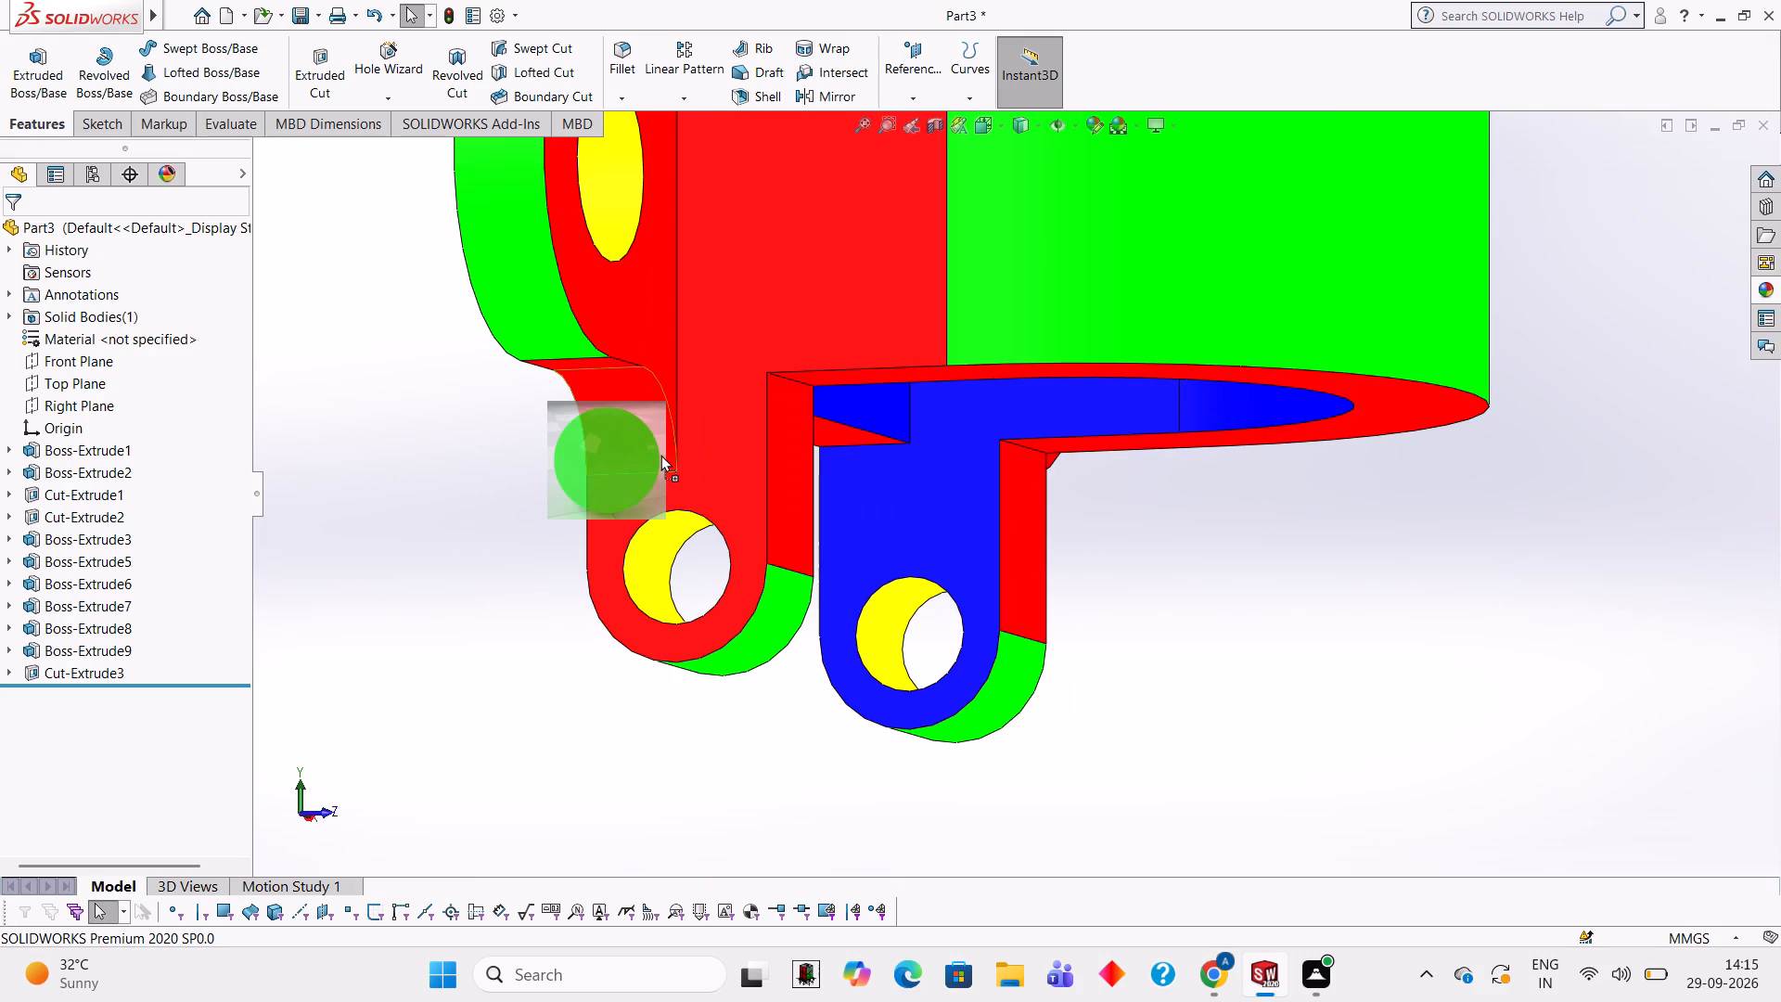
drag(660, 455, 664, 419)
click(664, 419)
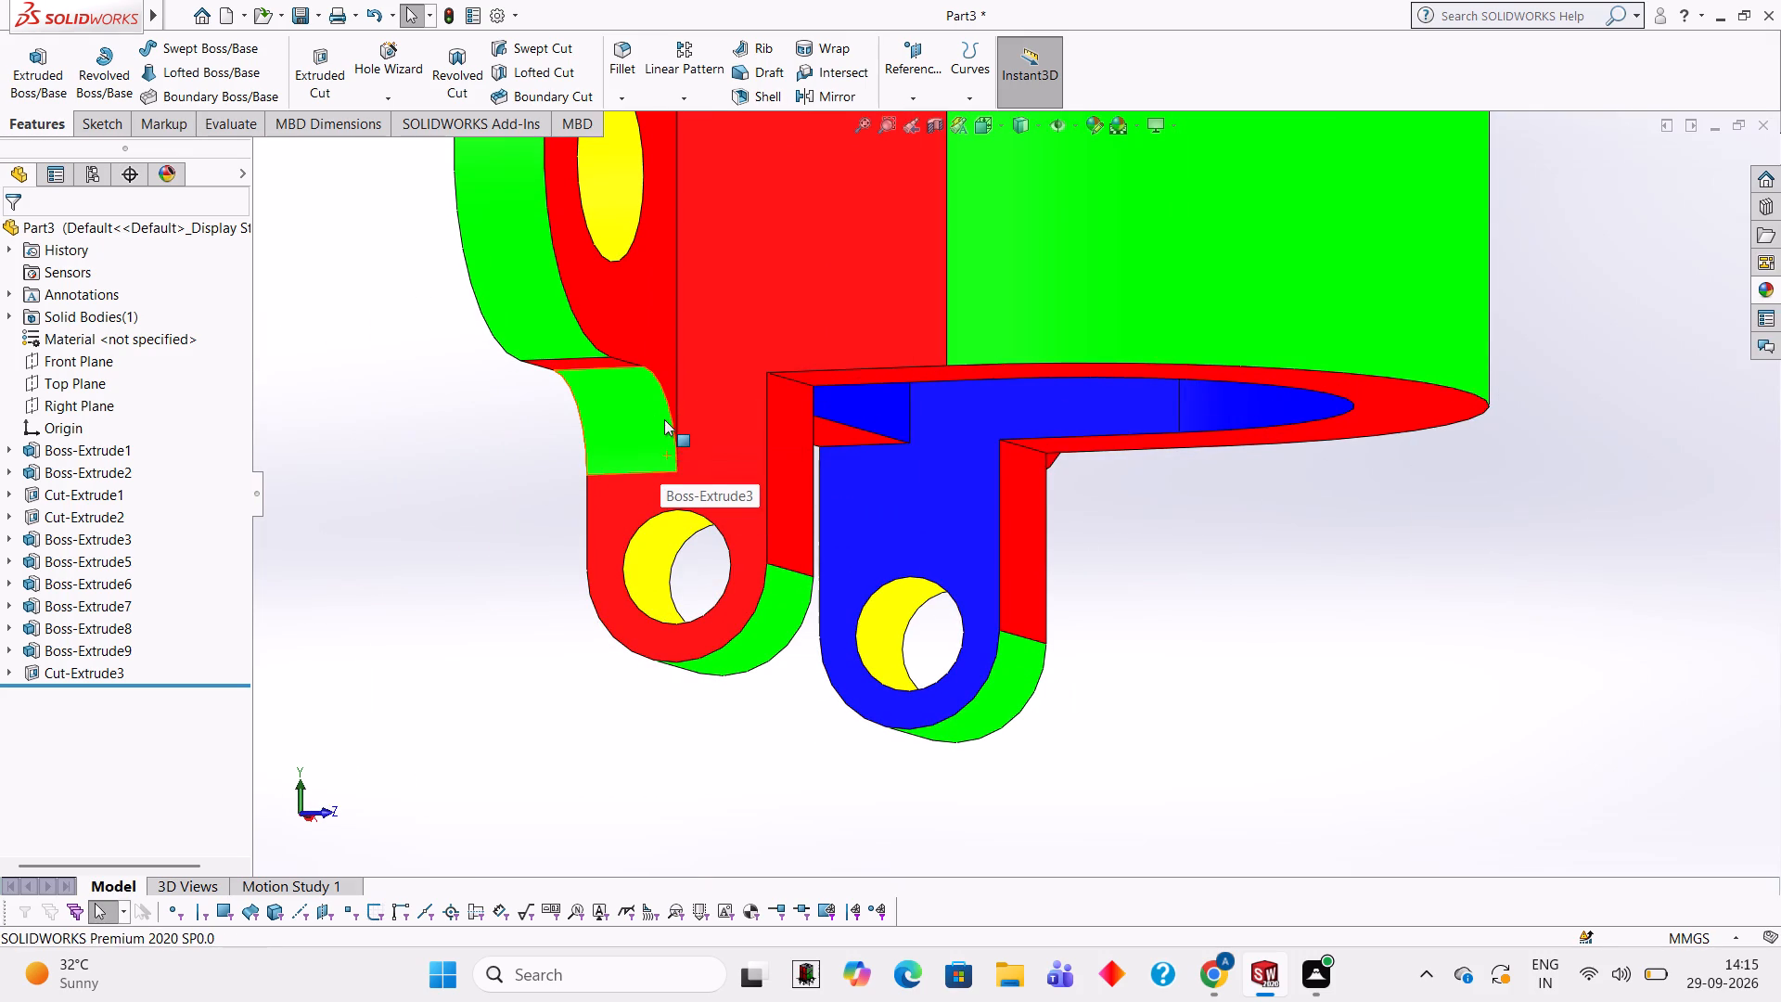
Apply the Green LED appearance to the short straight edge face between the negative X ear's rounded end and the concave fillet.
scroll(664, 419, up, 3)
middle_drag(722, 278, 734, 379)
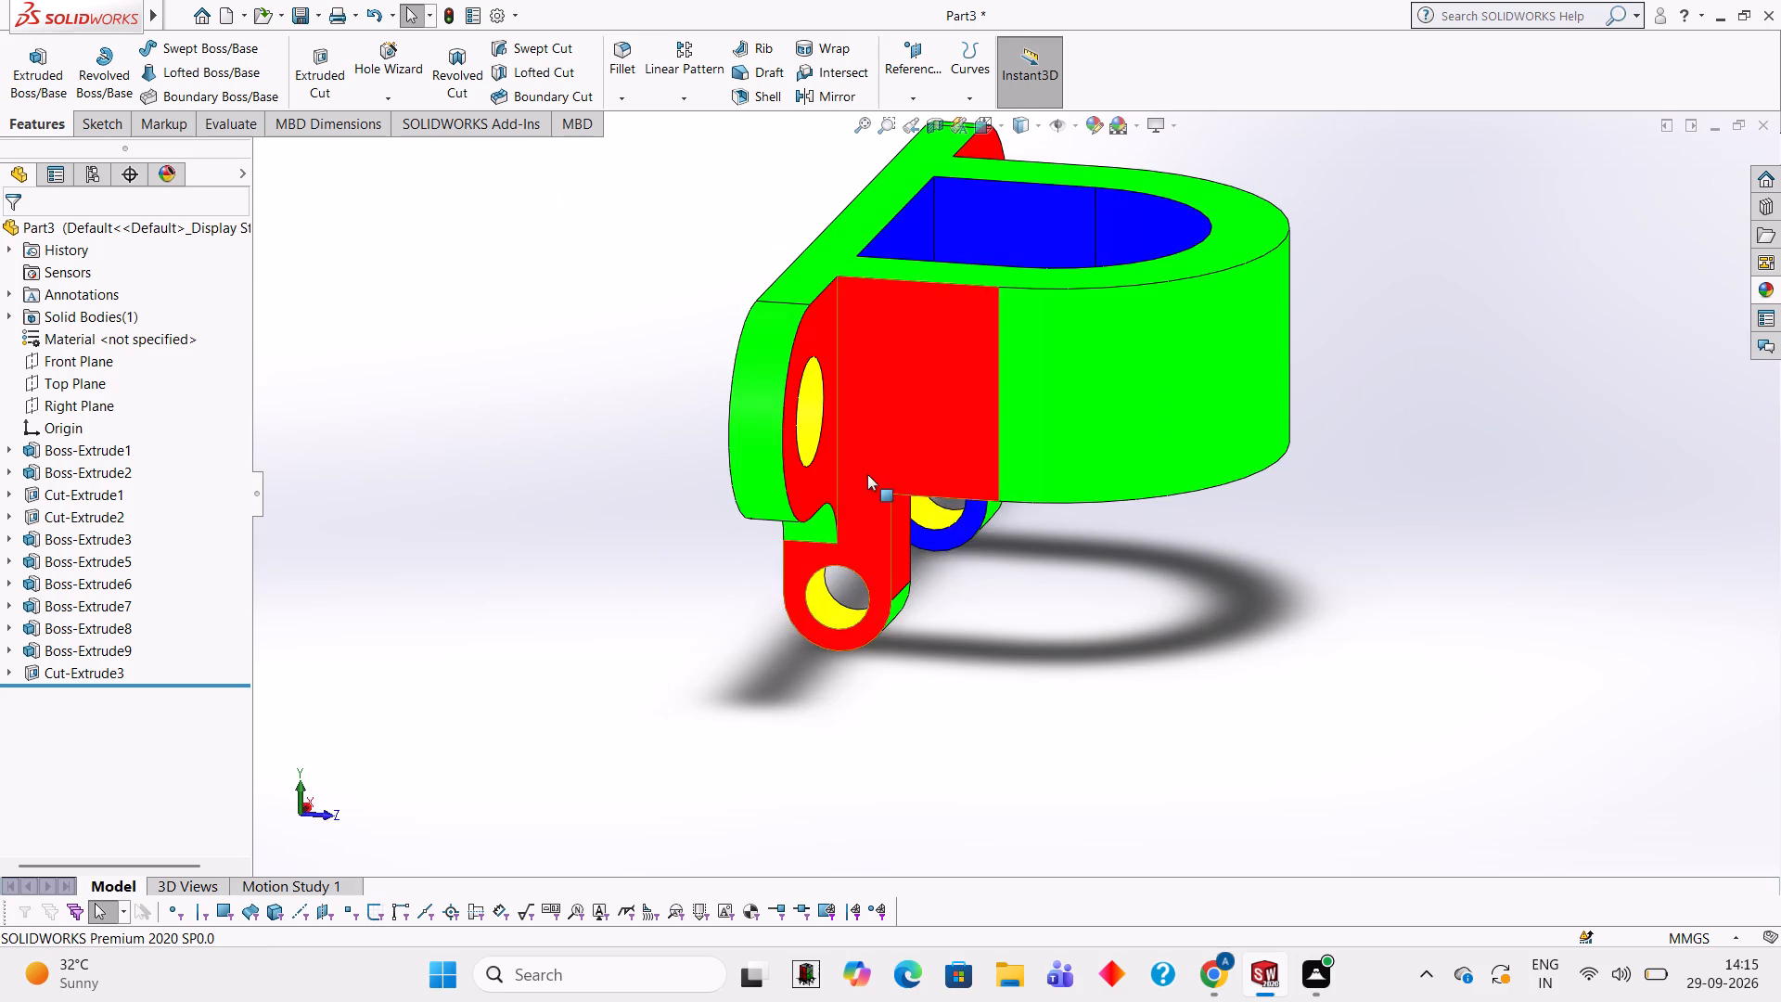
middle_drag(867, 474, 769, 344)
scroll(696, 448, down, 3)
middle_drag(715, 456, 711, 360)
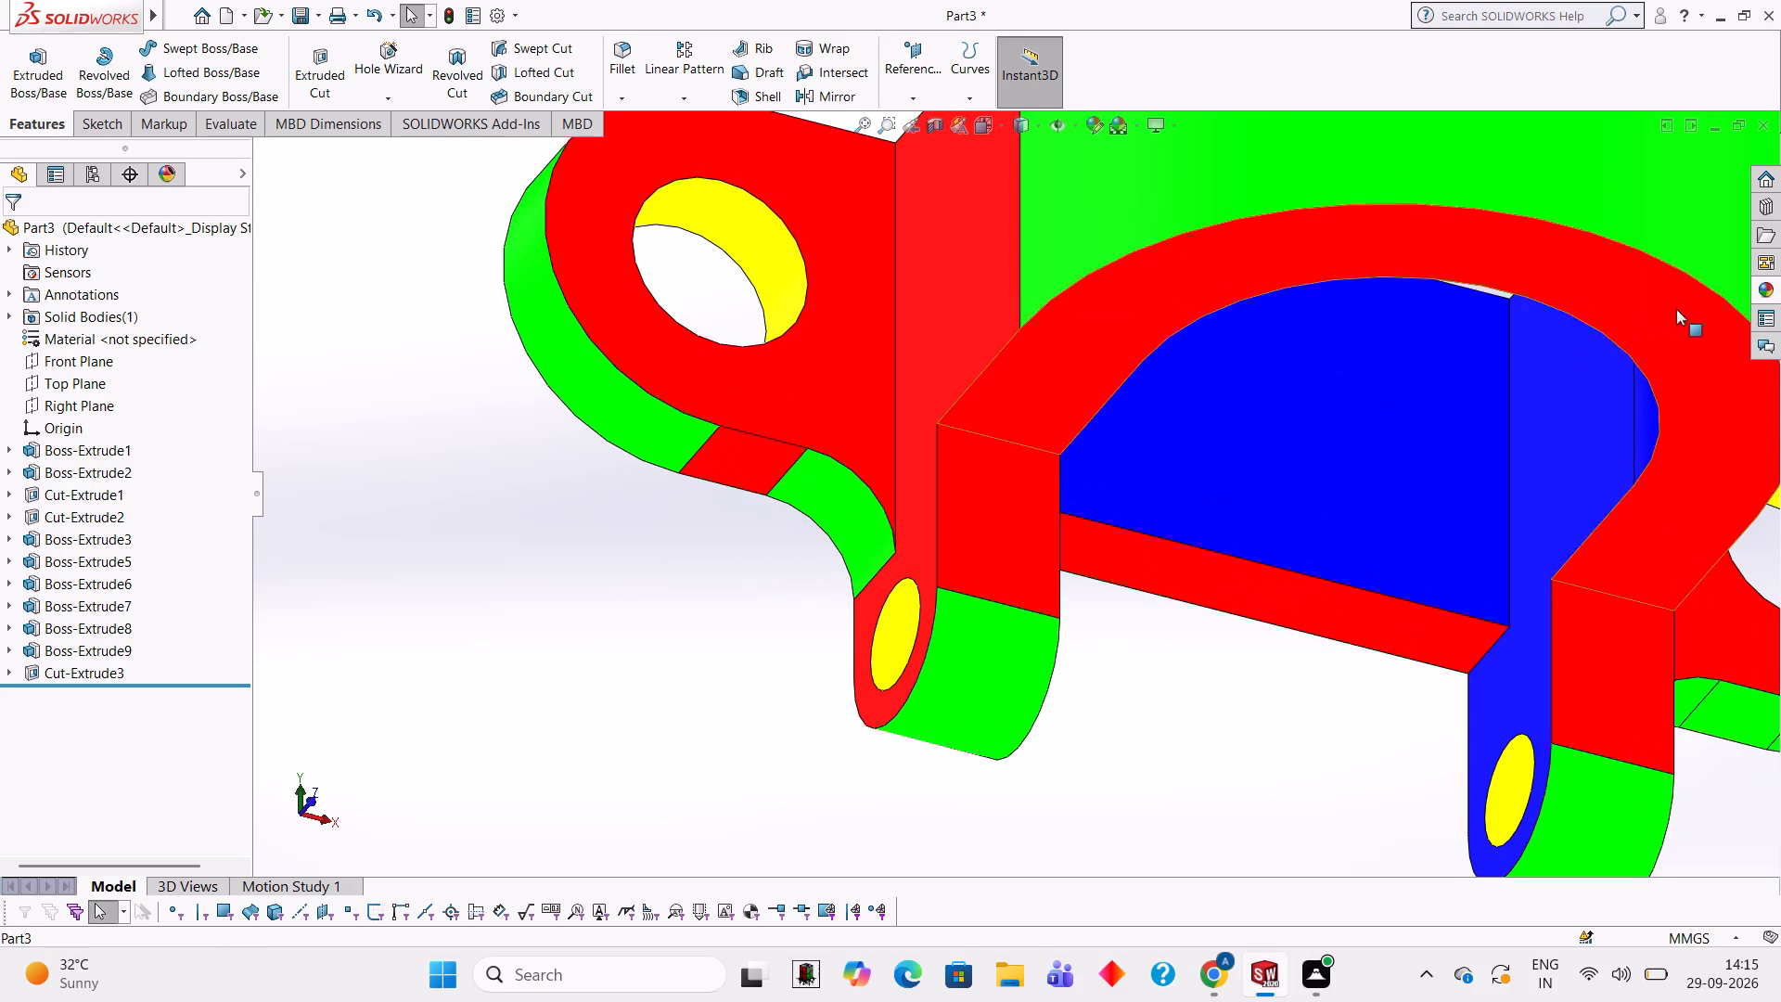
click(1776, 297)
drag(1572, 507, 727, 469)
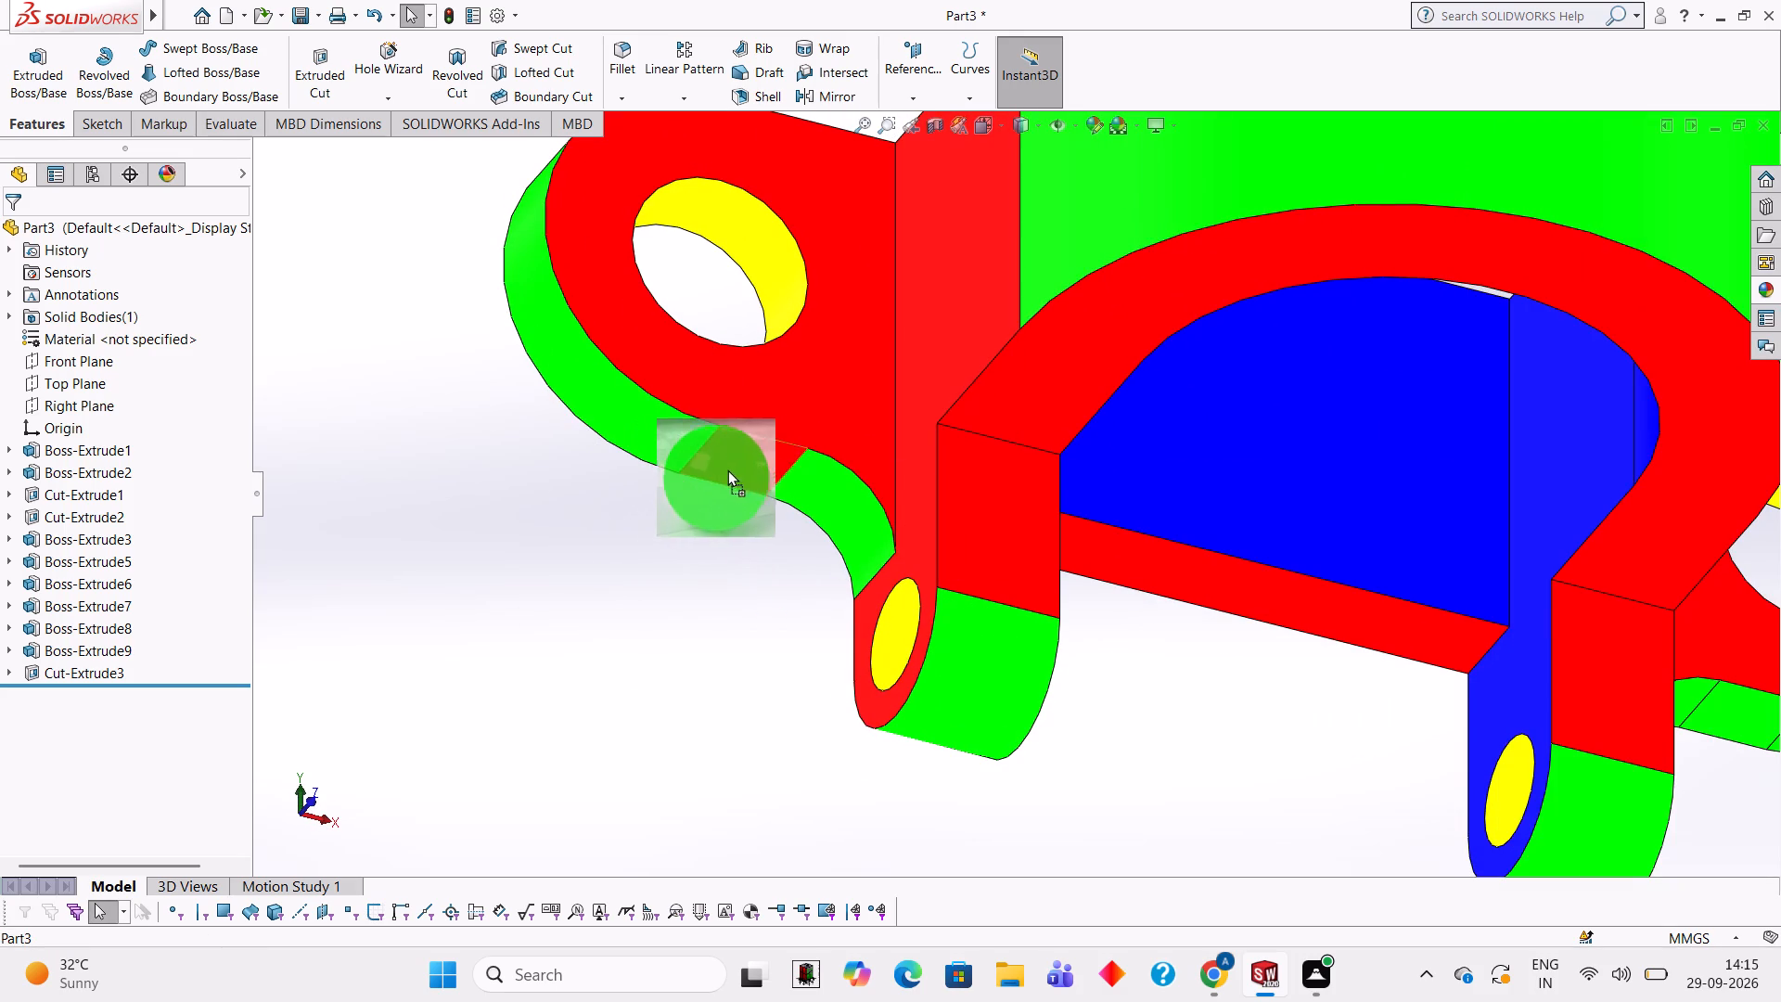
drag(727, 469, 745, 470)
click(745, 470)
Examine the bracket from the arch, plate and lug sides to look for outer faces still to colour green.
scroll(1021, 574, up, 4)
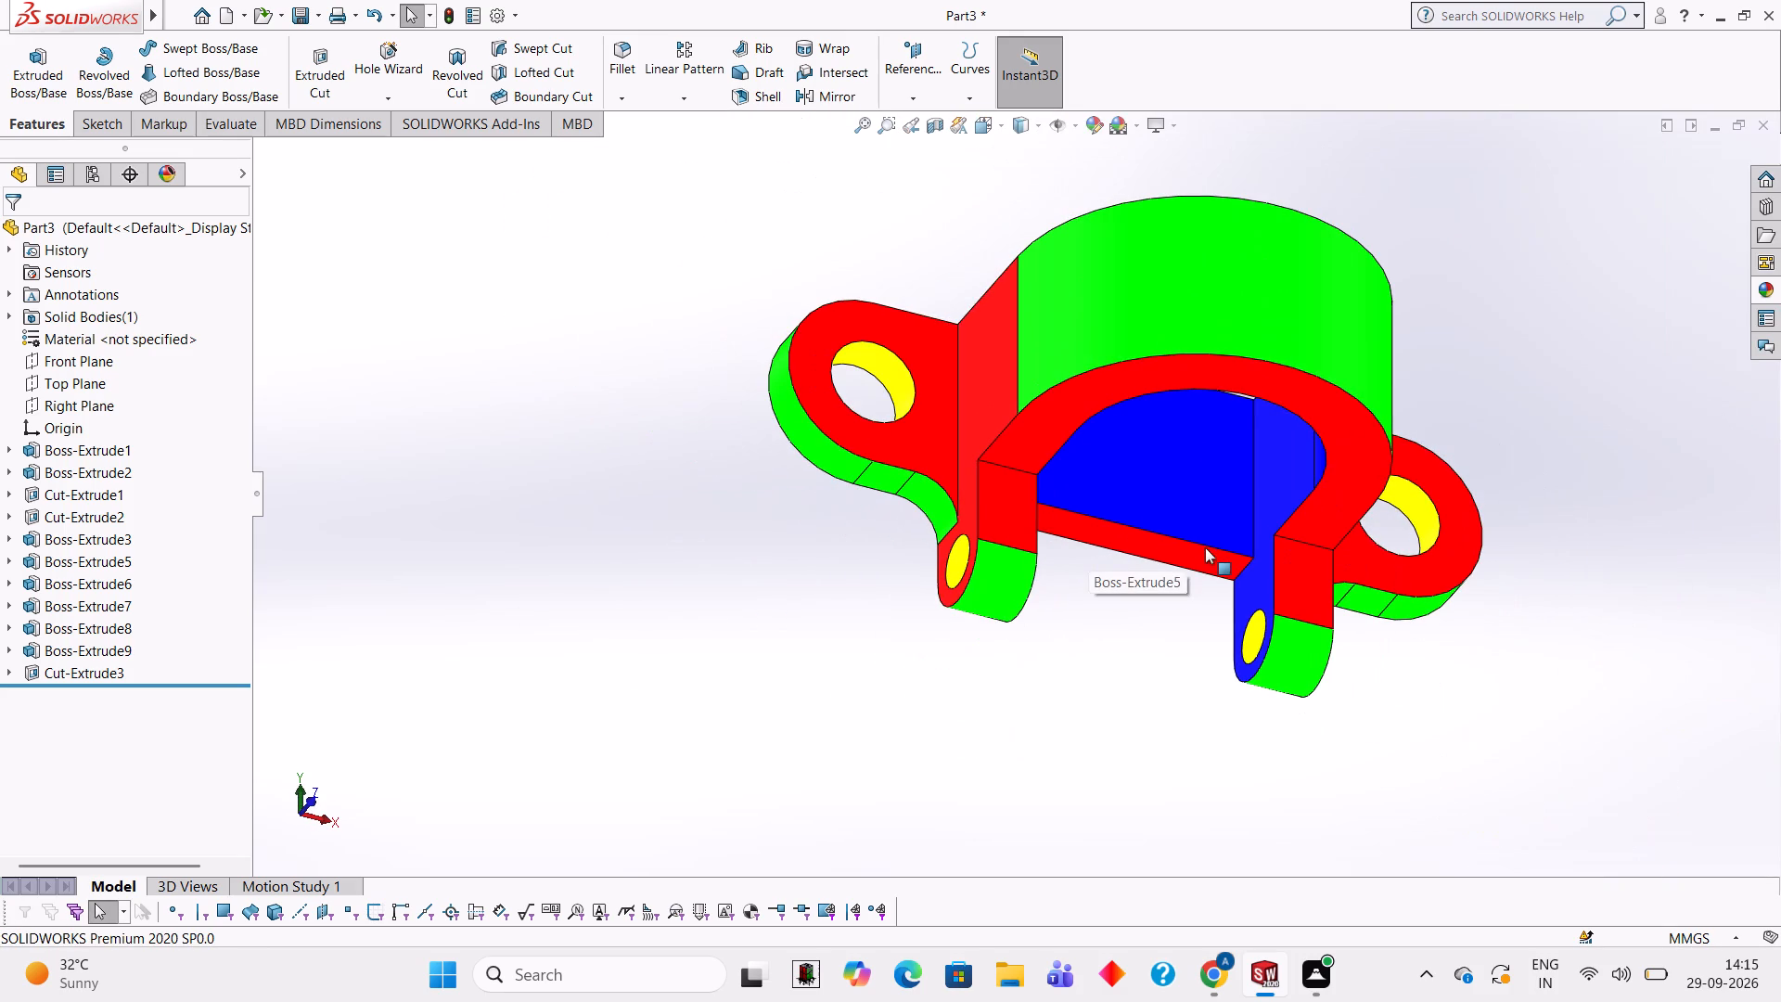
scroll(1202, 543, up, 2)
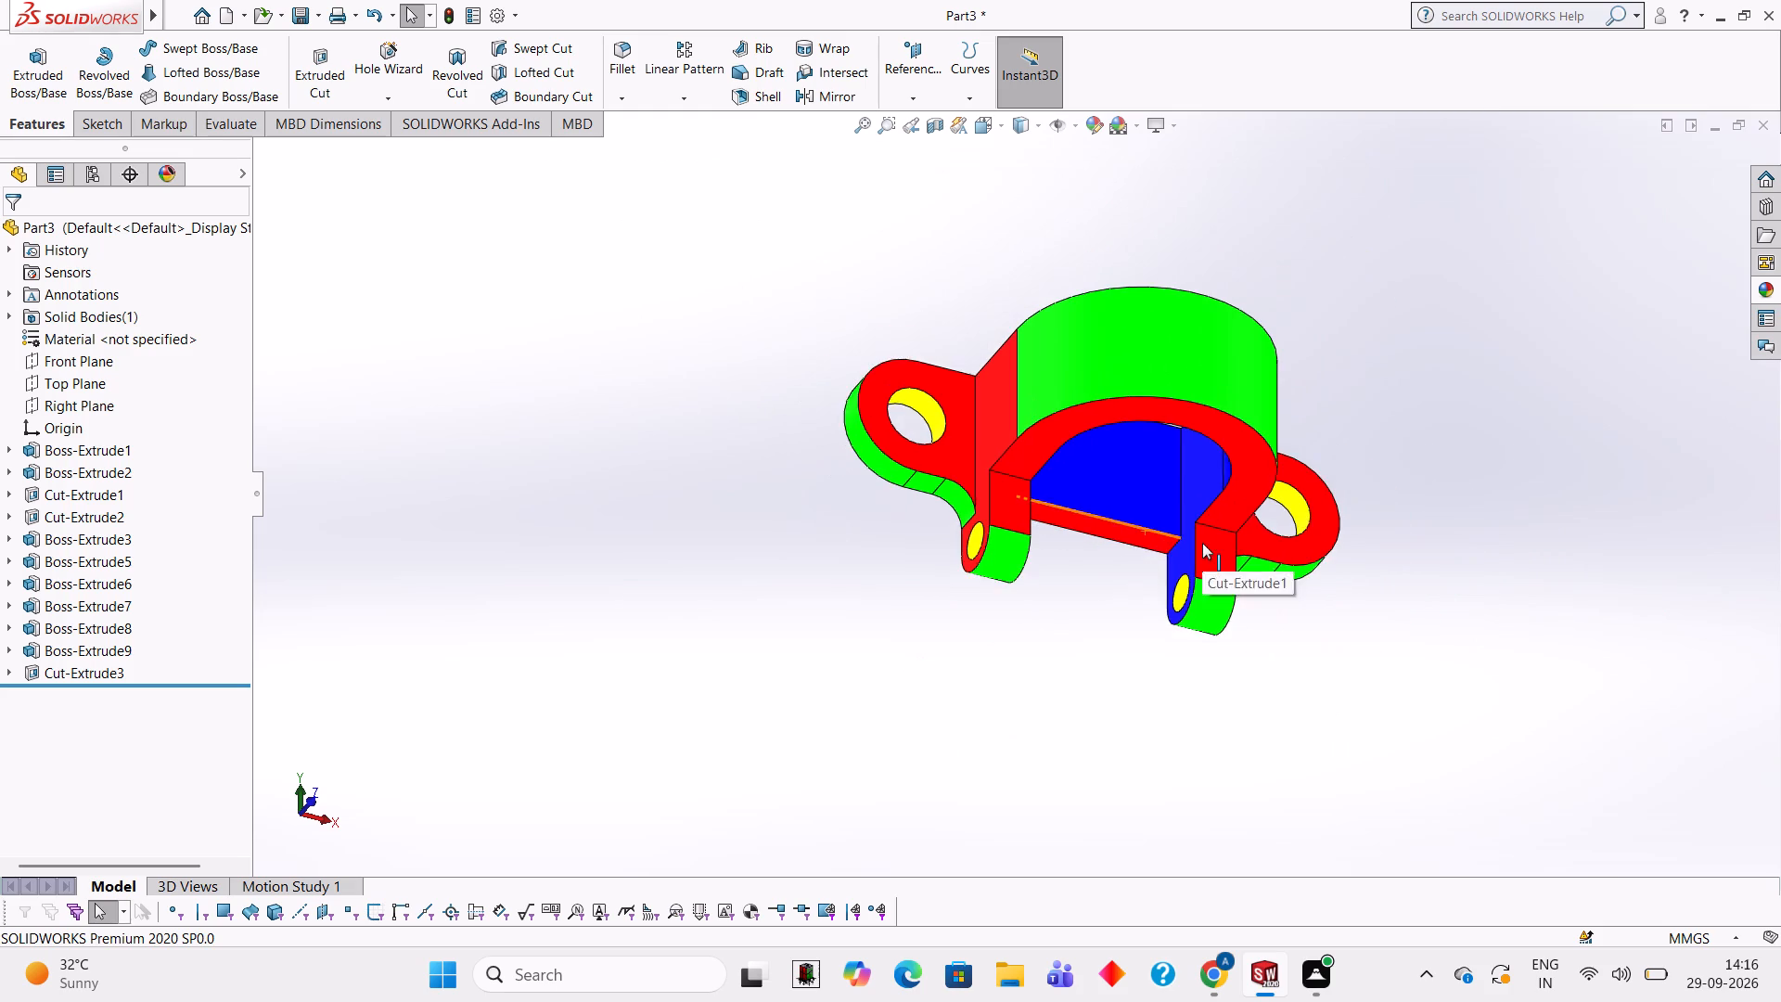
middle_drag(1202, 543, 1143, 547)
scroll(1168, 550, up, 1)
middle_drag(1310, 650, 1311, 559)
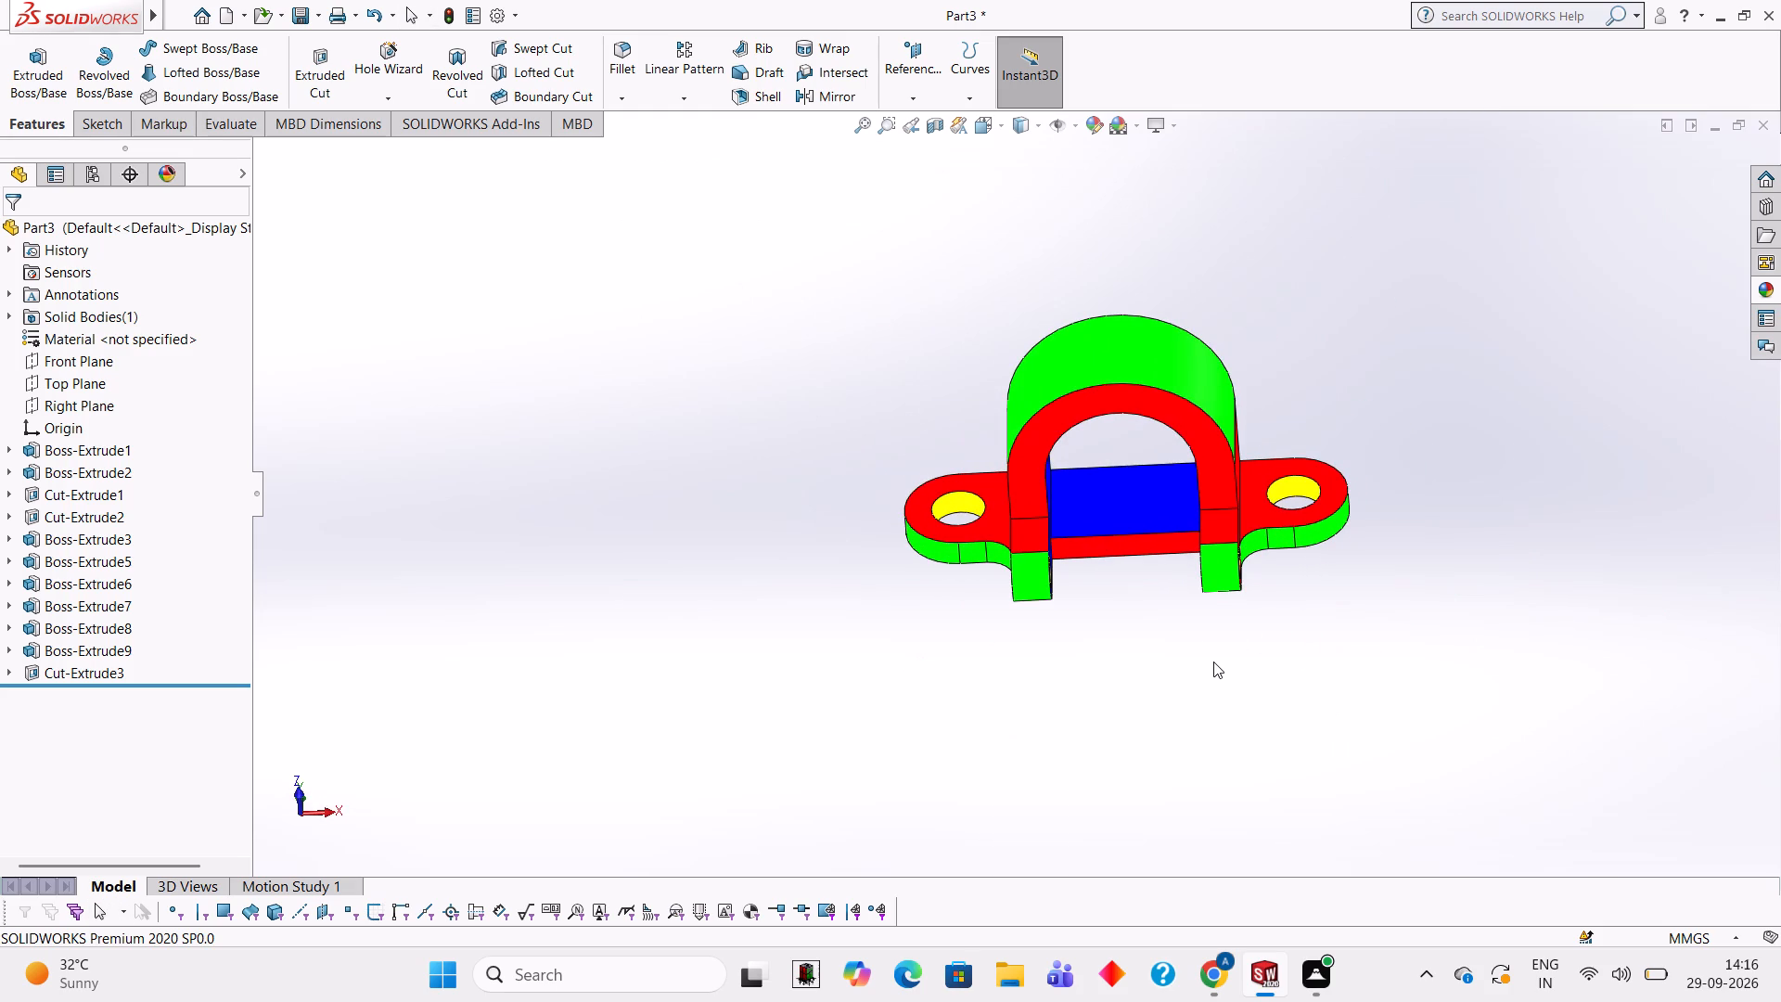
scroll(1436, 546, up, 2)
middle_drag(1436, 546, 1283, 657)
scroll(1213, 496, up, 2)
middle_drag(1236, 392, 1159, 611)
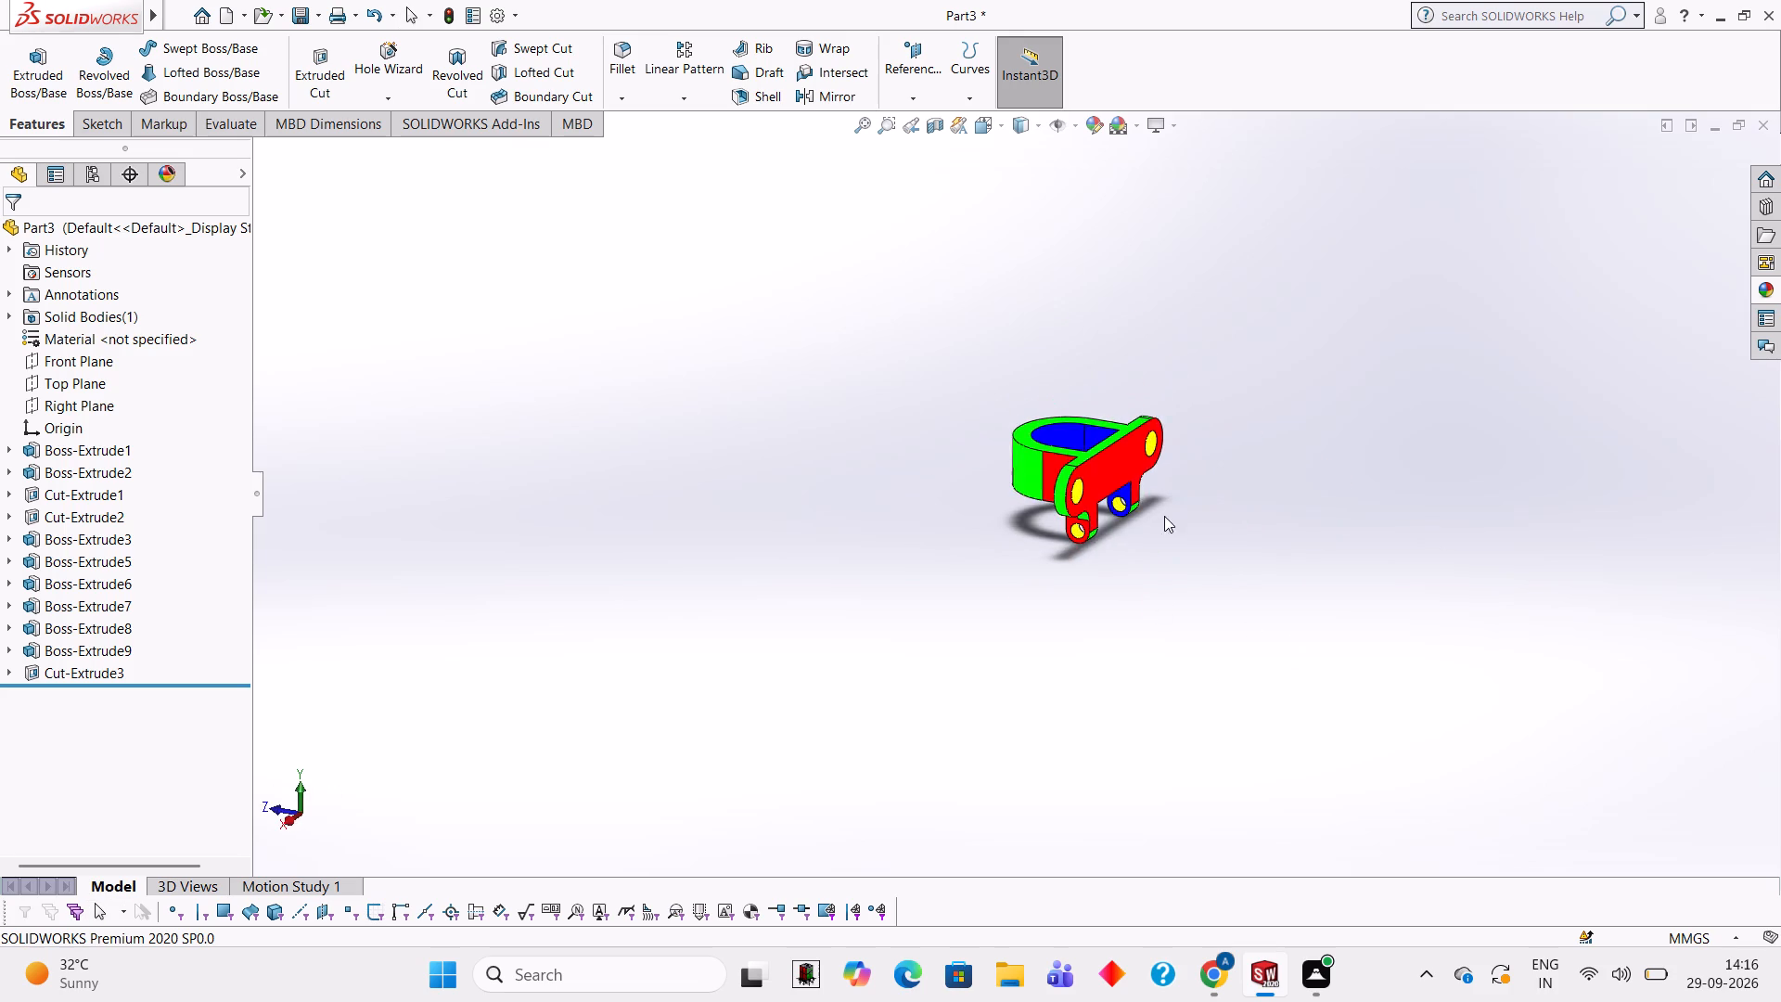
scroll(1167, 513, down, 1)
middle_drag(1167, 514, 1337, 316)
scroll(1172, 518, up, 3)
scroll(1181, 543, down, 4)
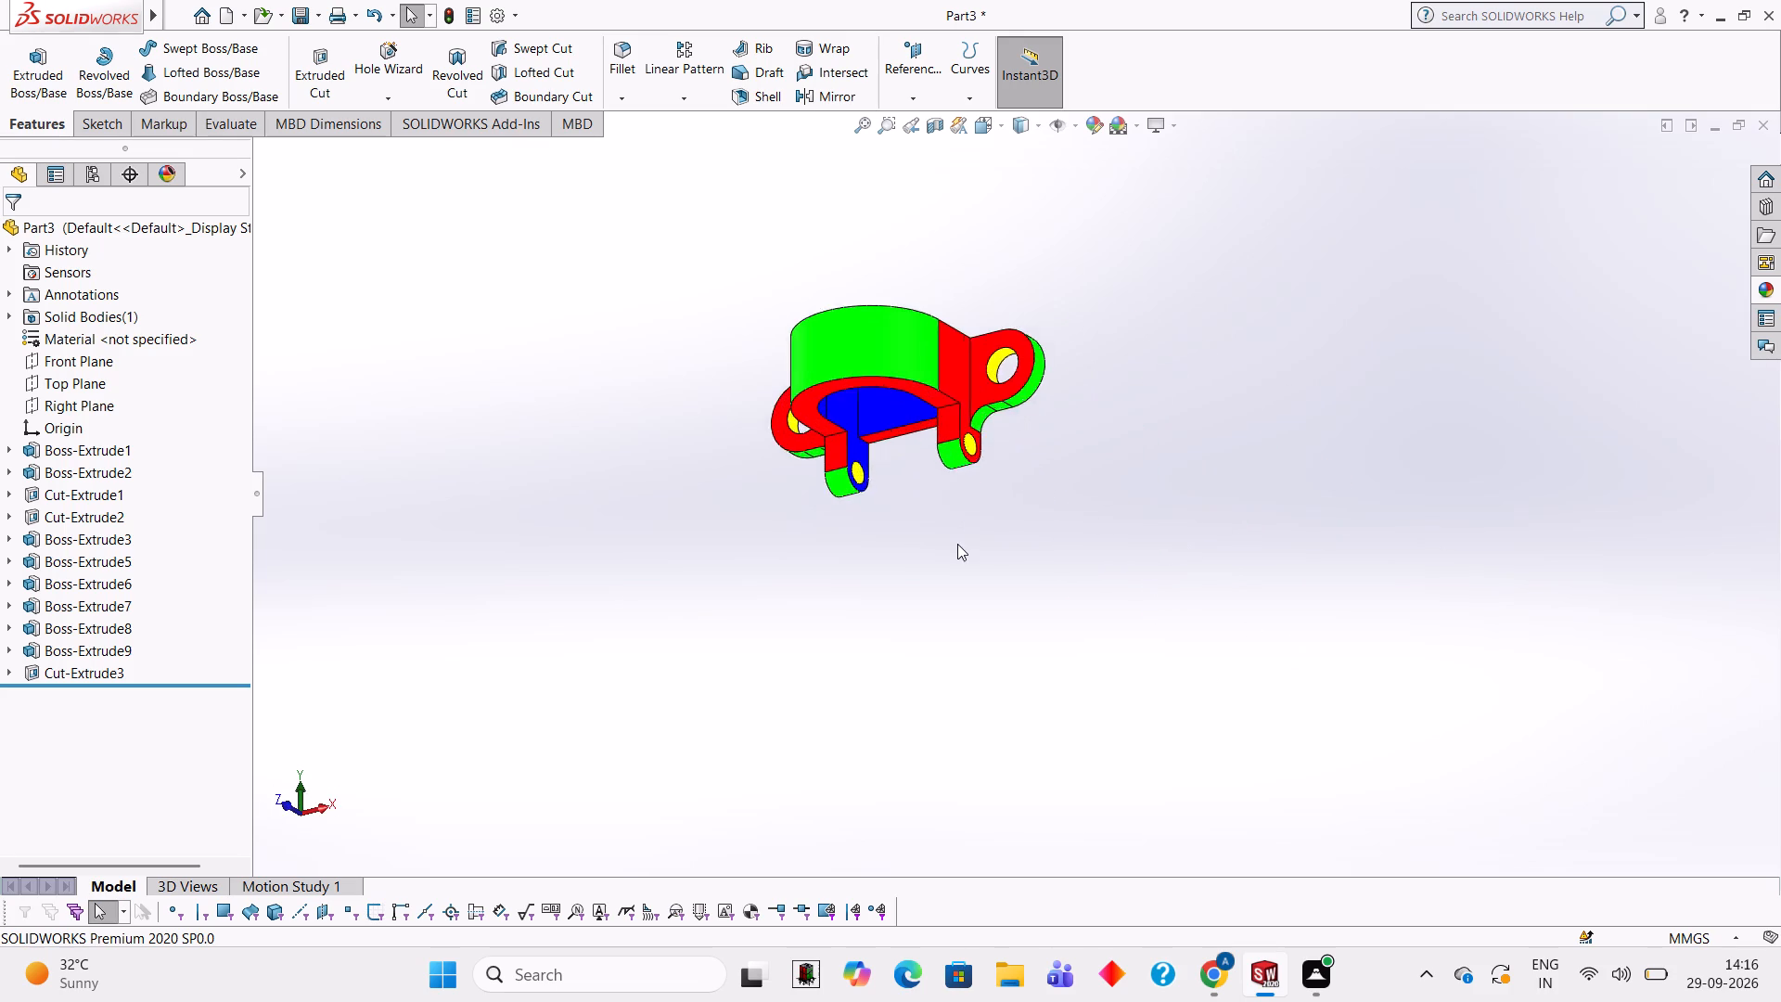
Apply the Green LED appearance to the flat U-shaped rim face around the arch opening on the lug side.
scroll(957, 544, down, 2)
middle_drag(957, 544, 968, 357)
scroll(887, 293, down, 5)
middle_drag(899, 359, 905, 362)
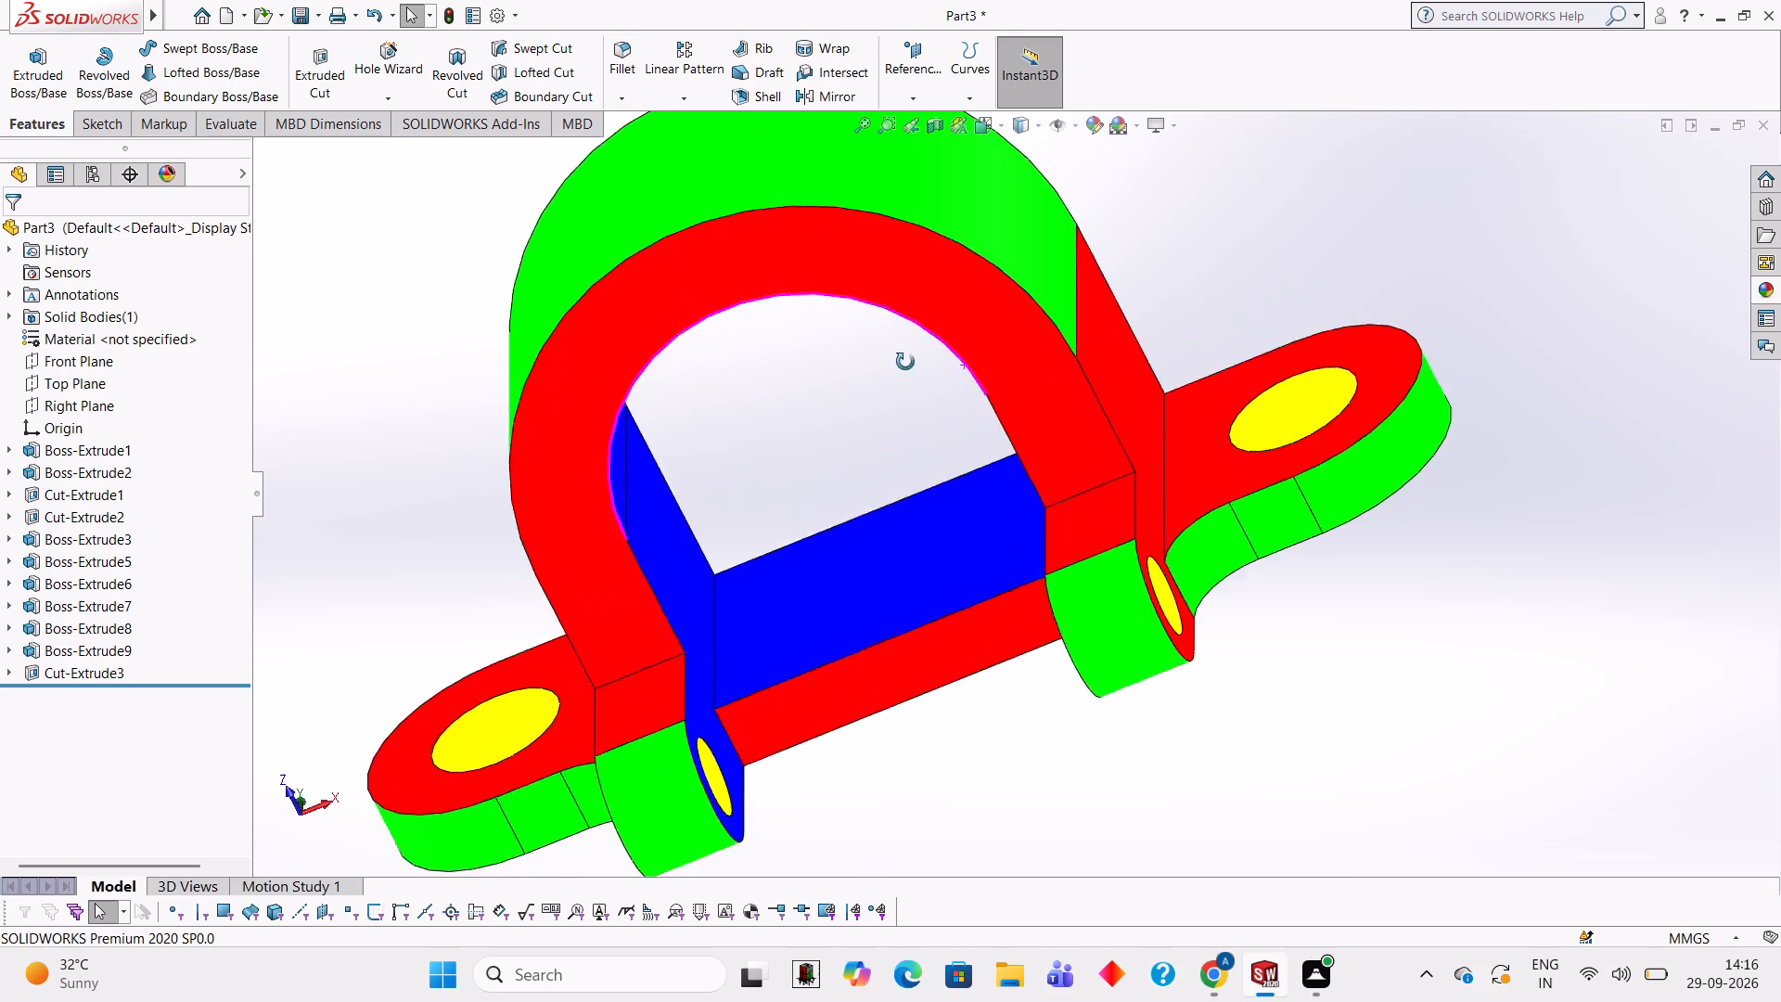
middle_drag(905, 362, 928, 375)
click(1766, 284)
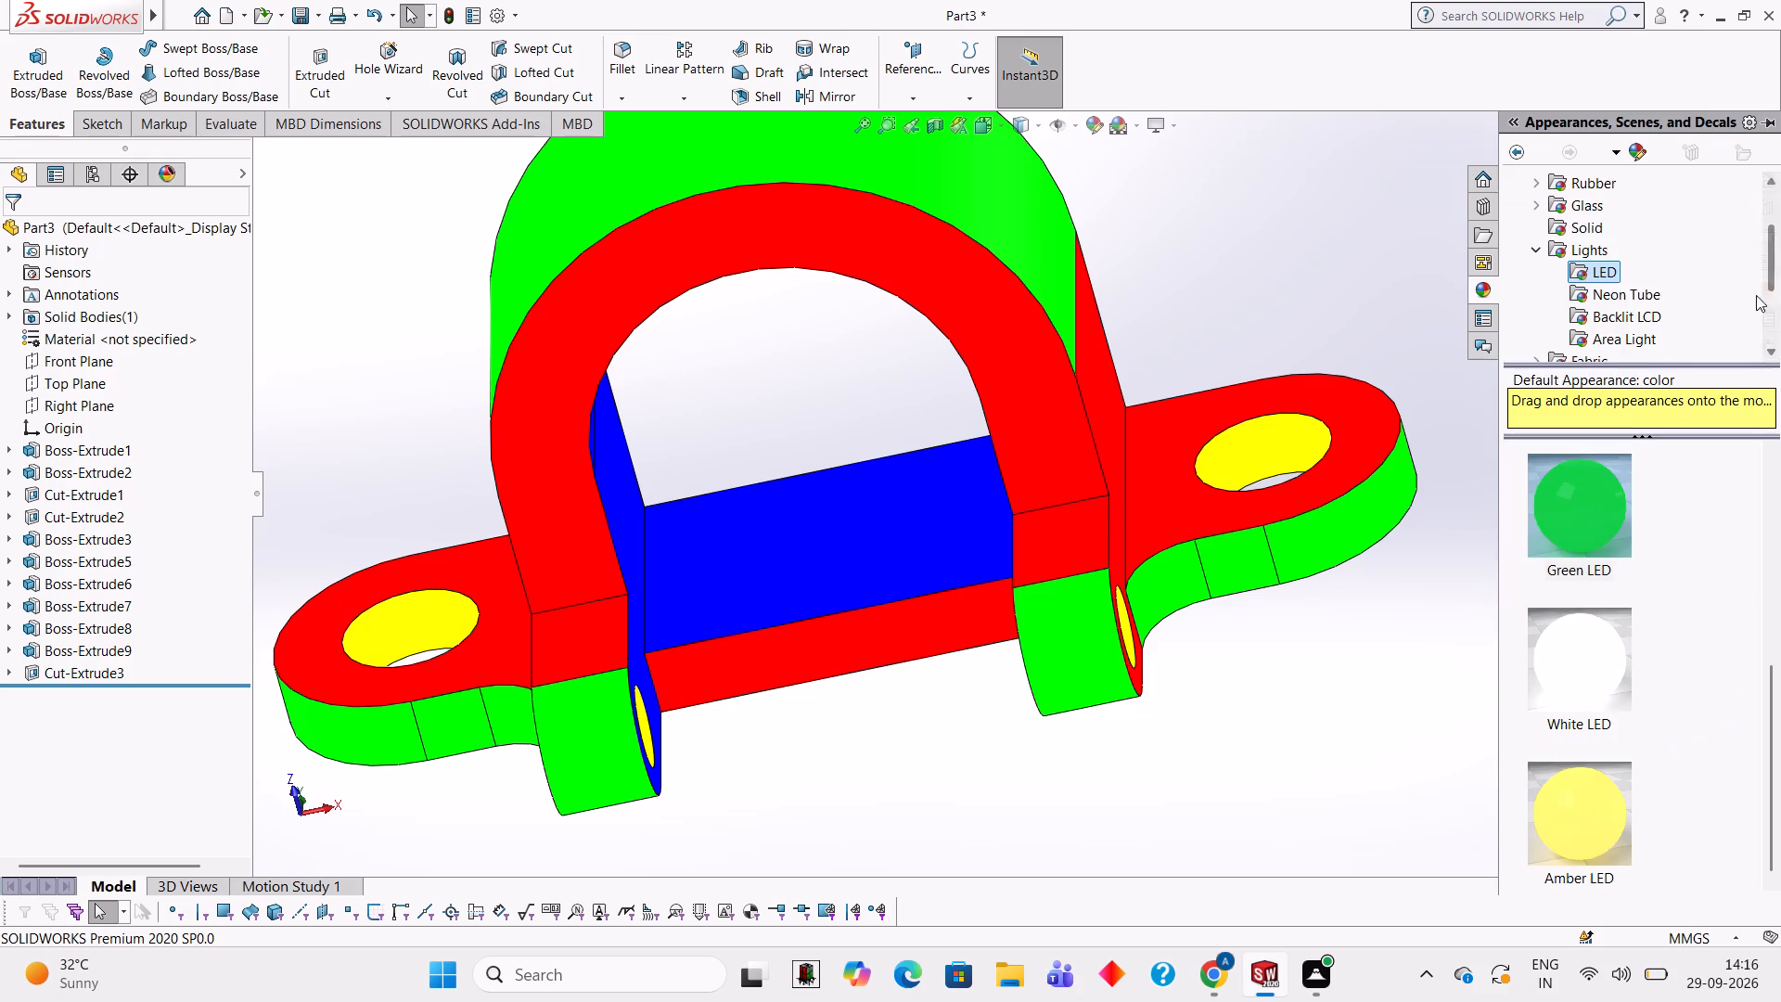
drag(1598, 499, 929, 235)
click(929, 235)
Examine the arch rim, lugs and ears from several angles to check the green colouring.
scroll(1160, 482, up, 3)
middle_drag(1172, 488, 1279, 443)
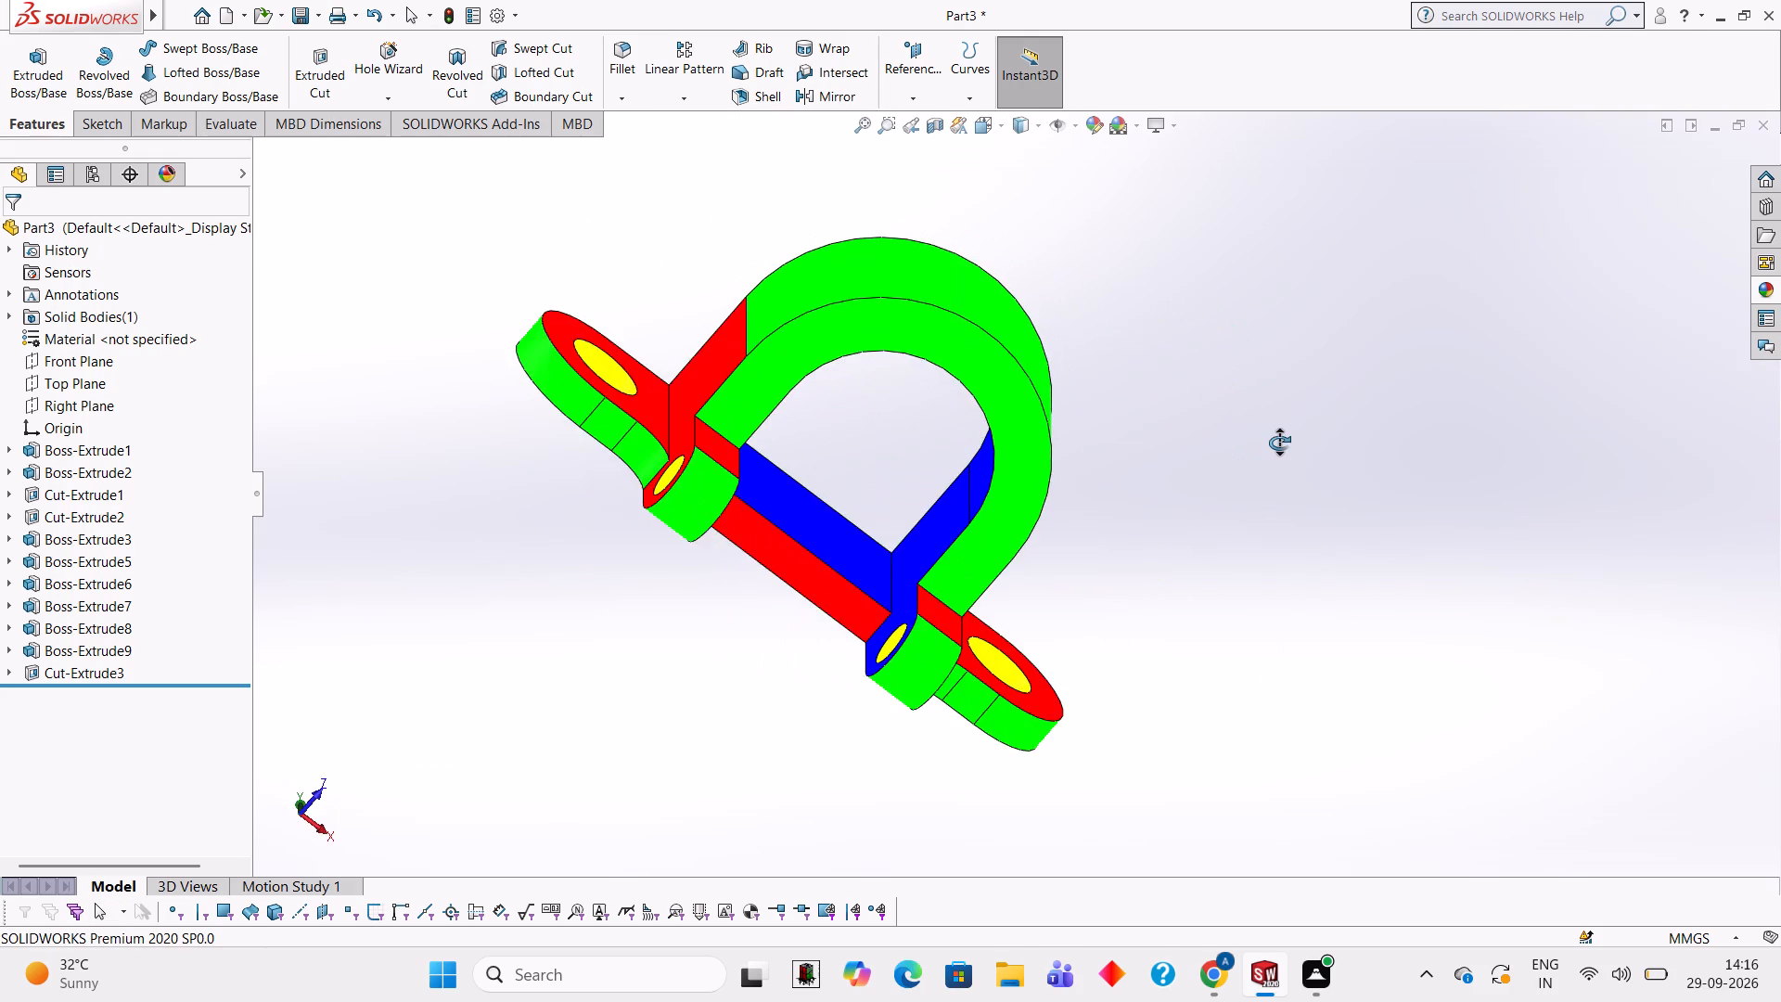
middle_drag(1279, 443, 1090, 473)
scroll(1090, 473, down, 2)
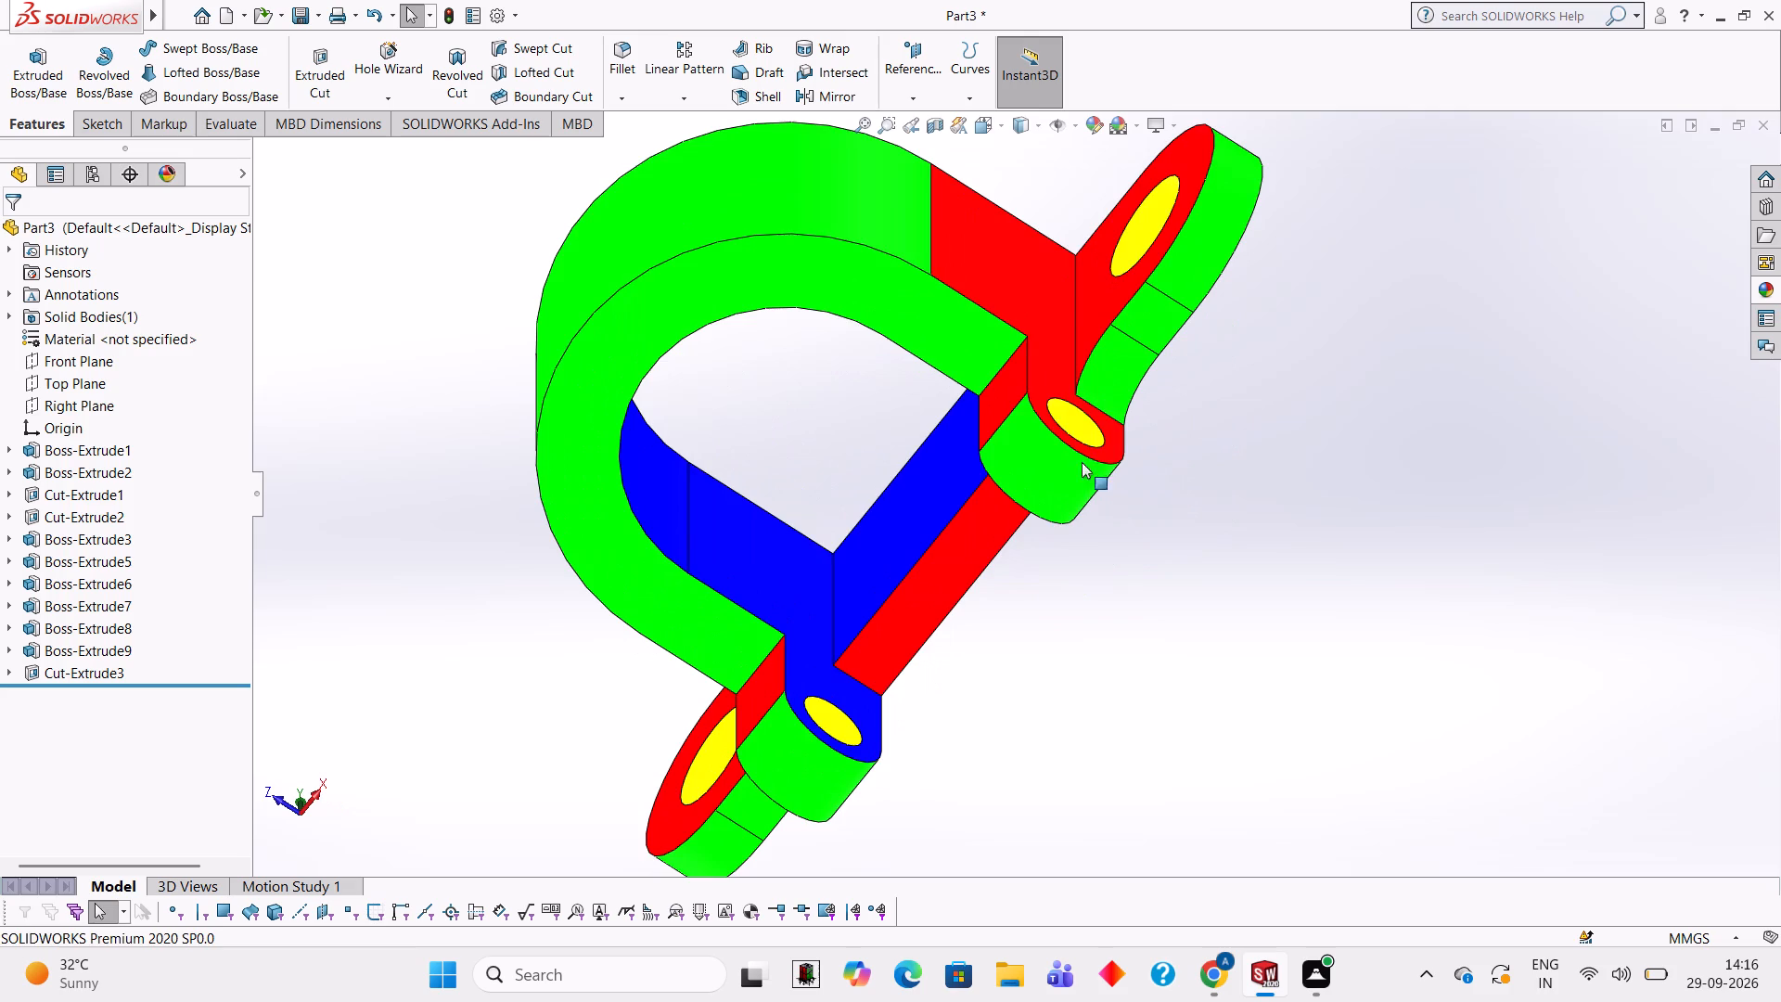
middle_drag(1079, 346, 1151, 543)
scroll(1012, 466, down, 2)
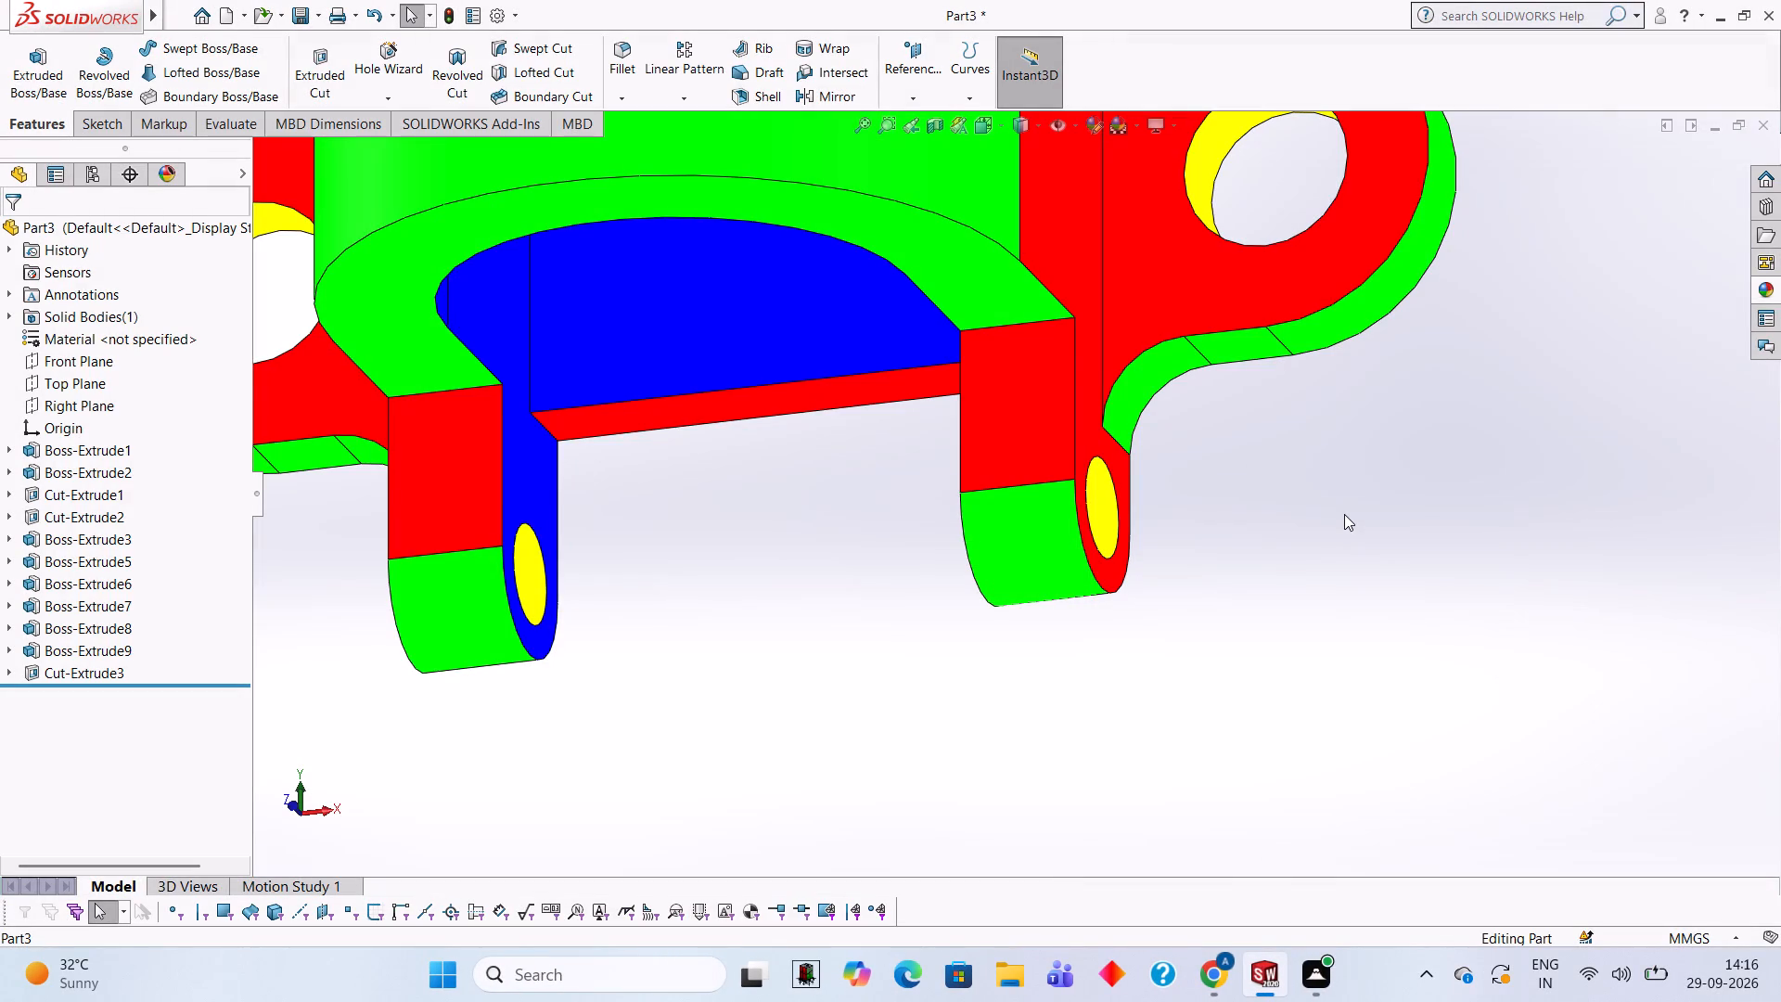
scroll(1352, 458, up, 2)
scroll(1327, 375, up, 1)
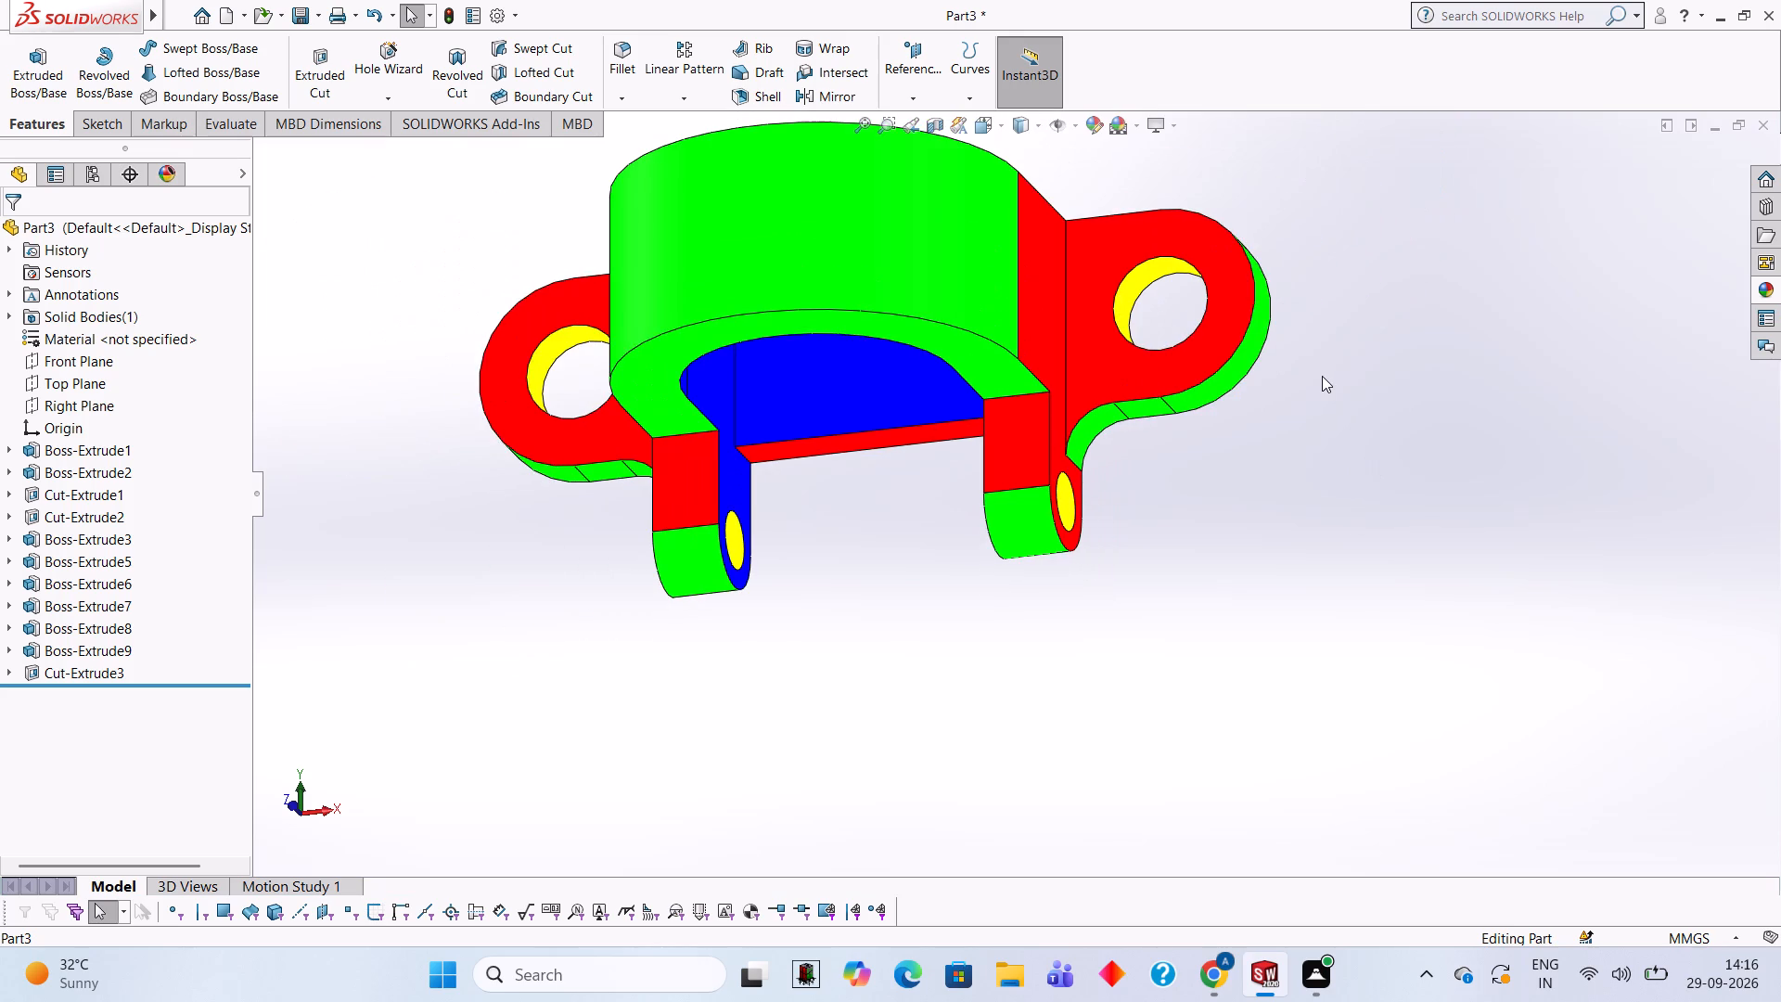
scroll(1264, 247, down, 2)
scroll(1303, 265, up, 3)
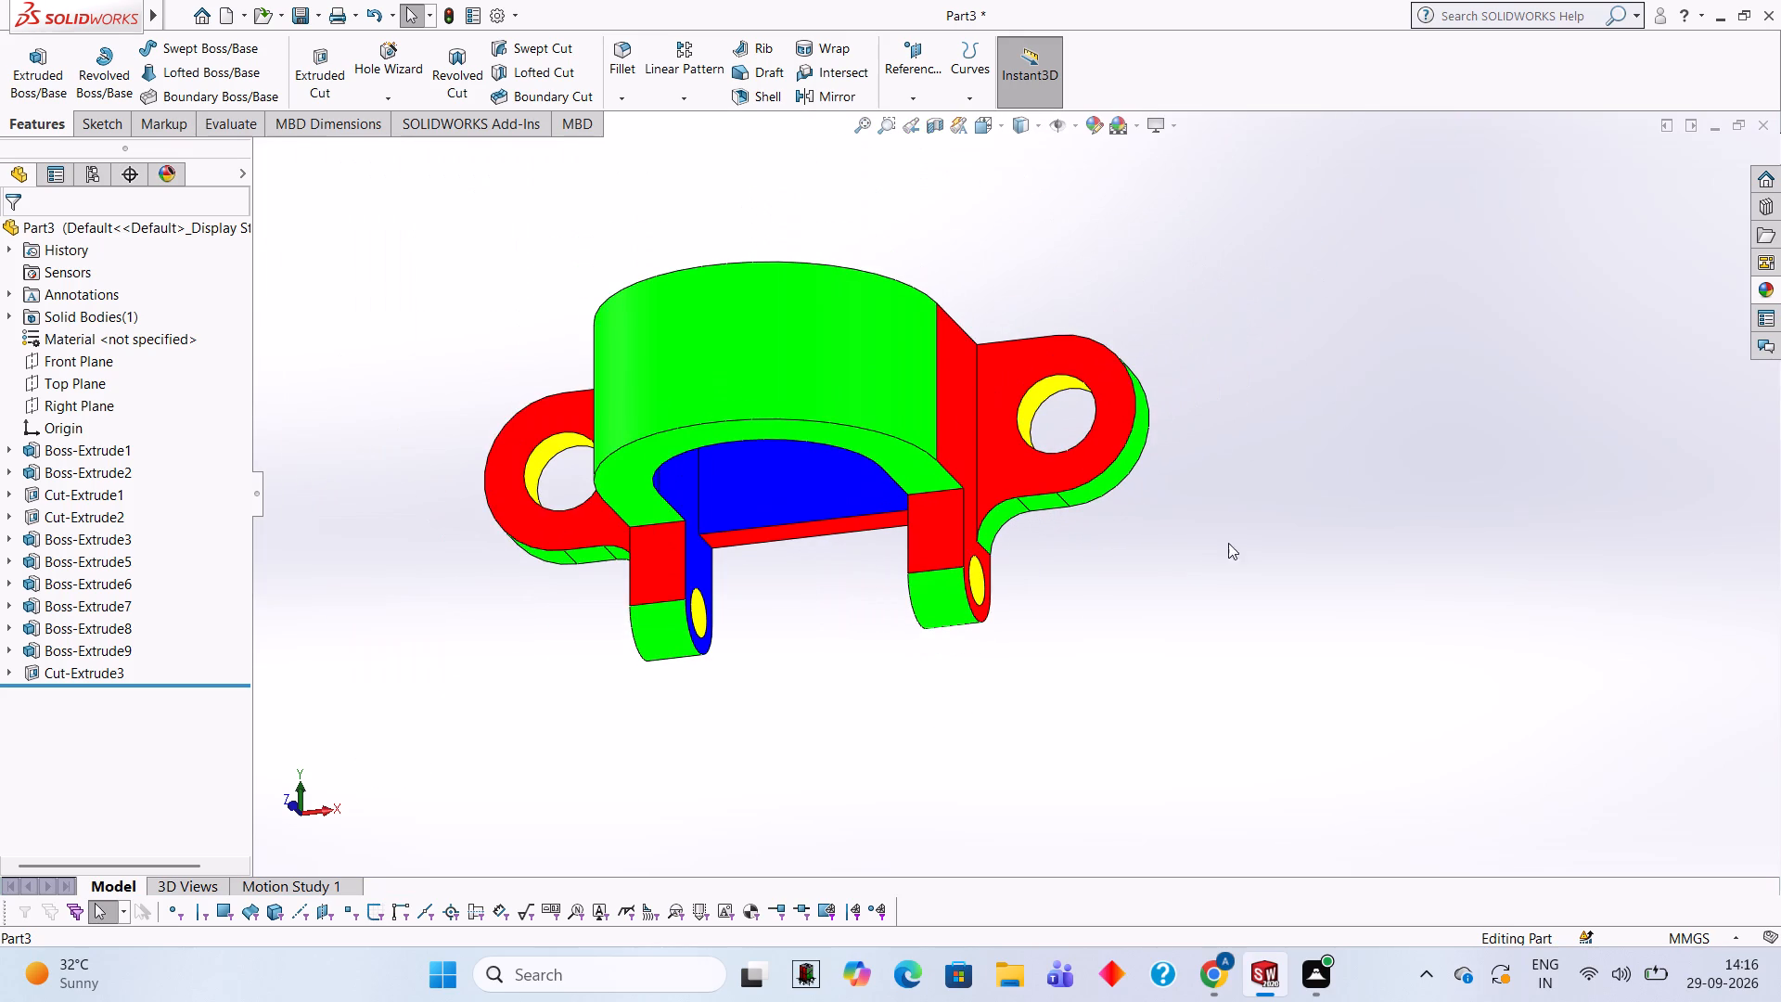
Apply the Green LED appearance to the straight flat faces of both lugs, between the arch rim and their rounded ends.
middle_drag(1203, 568, 1214, 507)
scroll(1032, 549, down, 1)
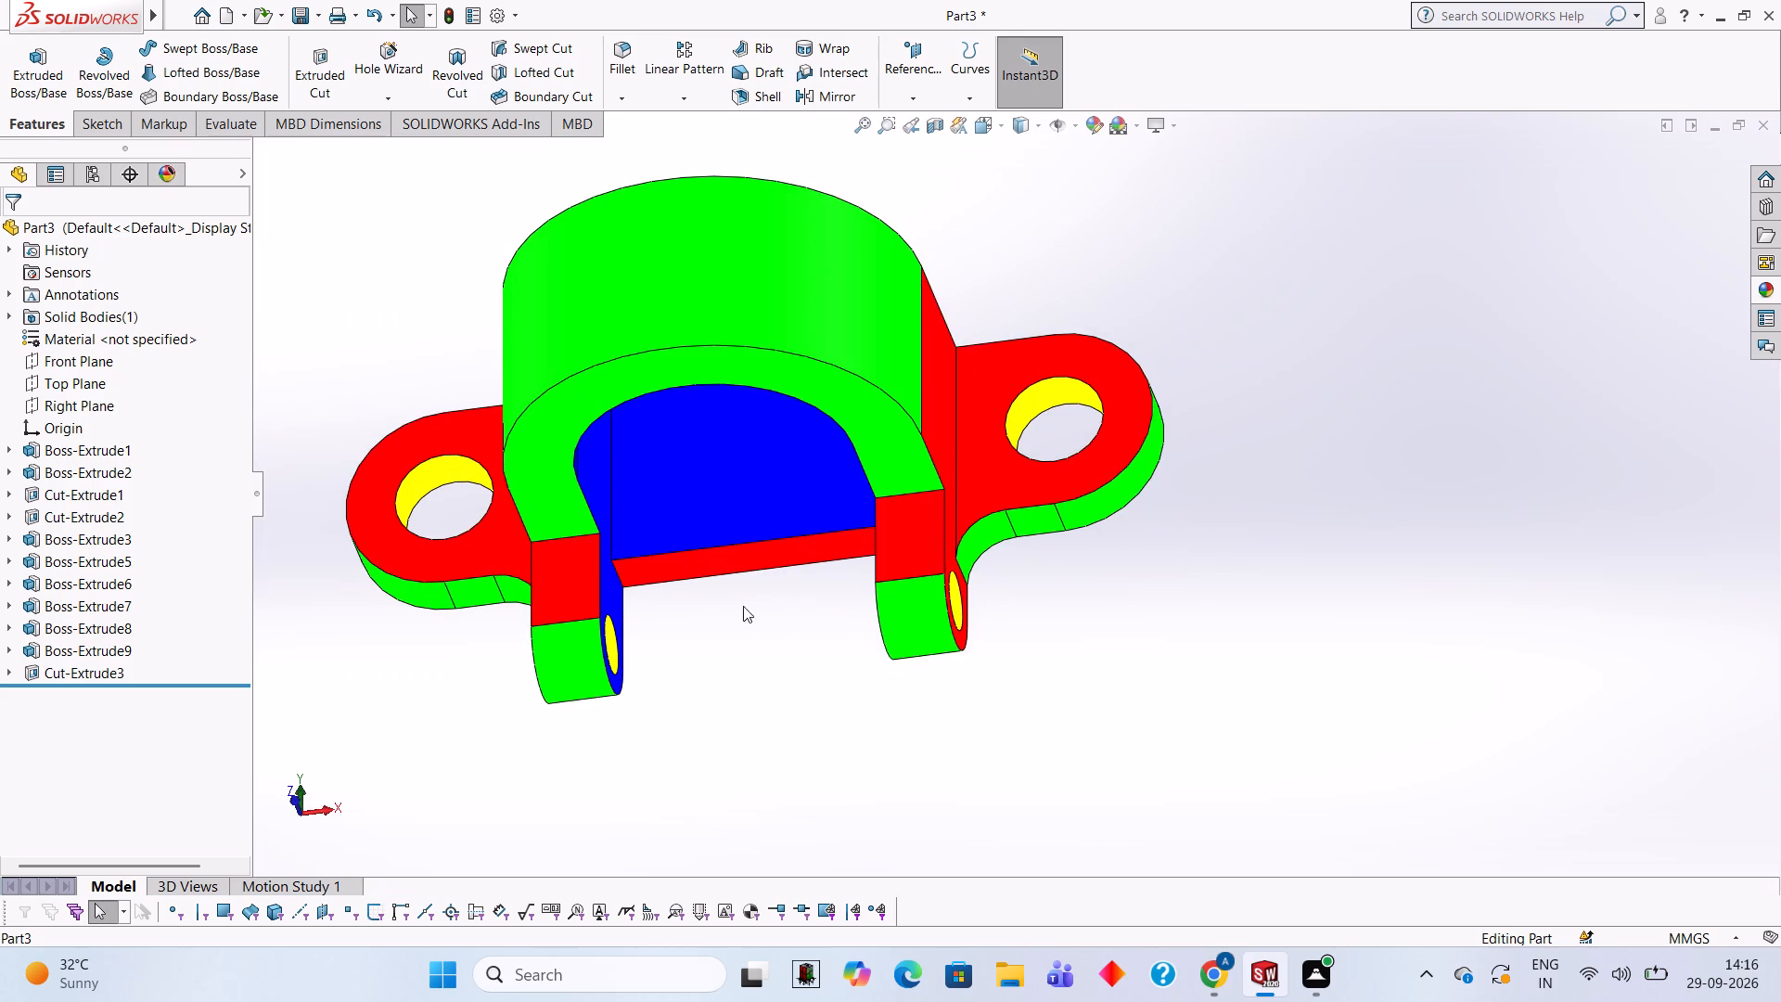
scroll(621, 595, down, 1)
scroll(1022, 501, down, 1)
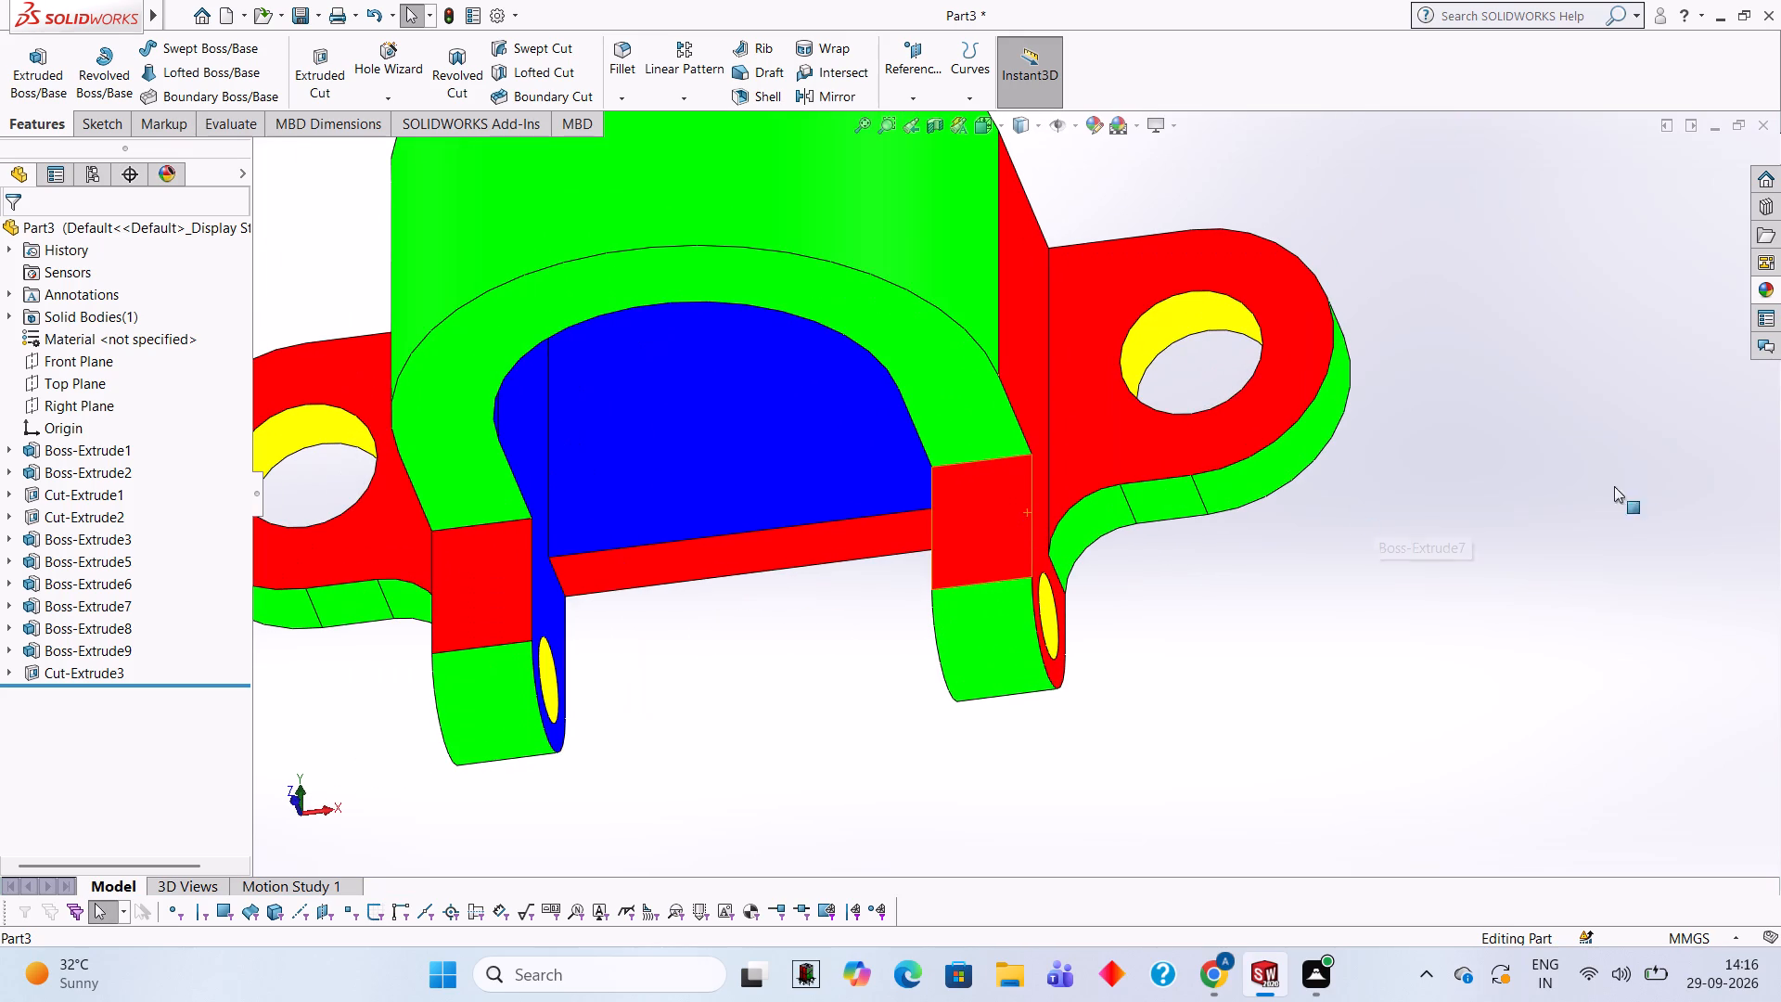
click(1772, 283)
drag(1595, 487, 1007, 503)
click(1007, 503)
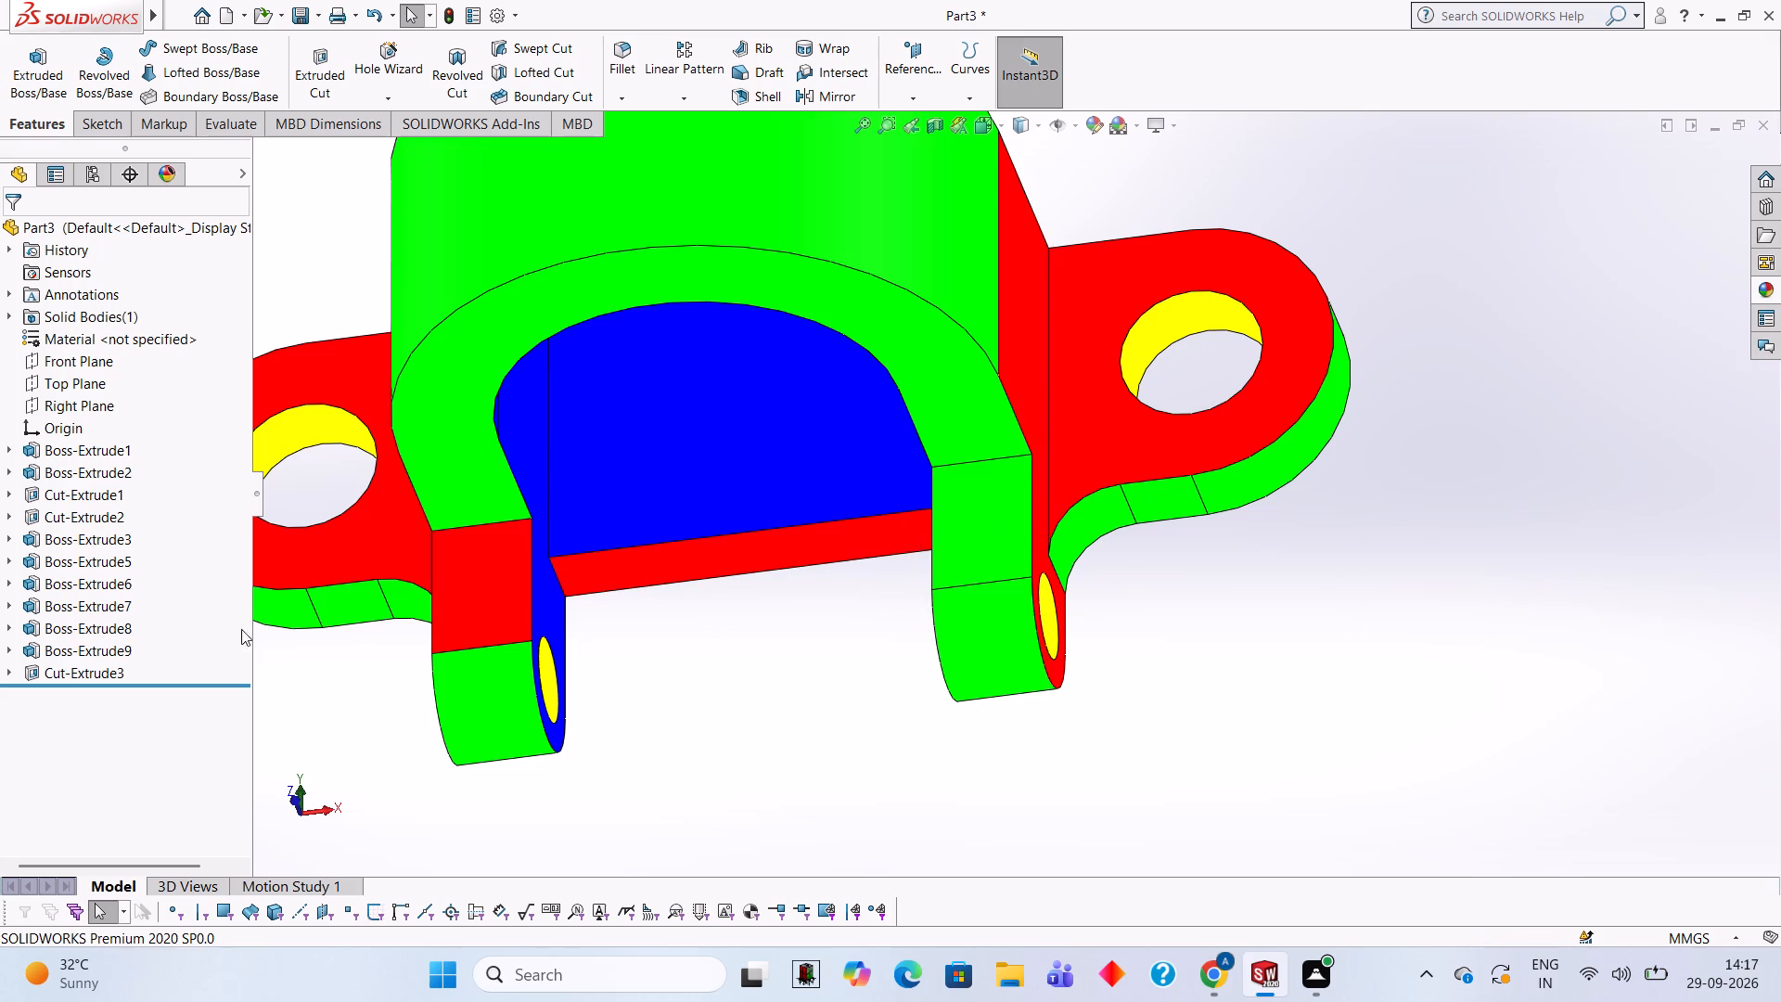
click(1772, 293)
drag(1564, 519, 1518, 526)
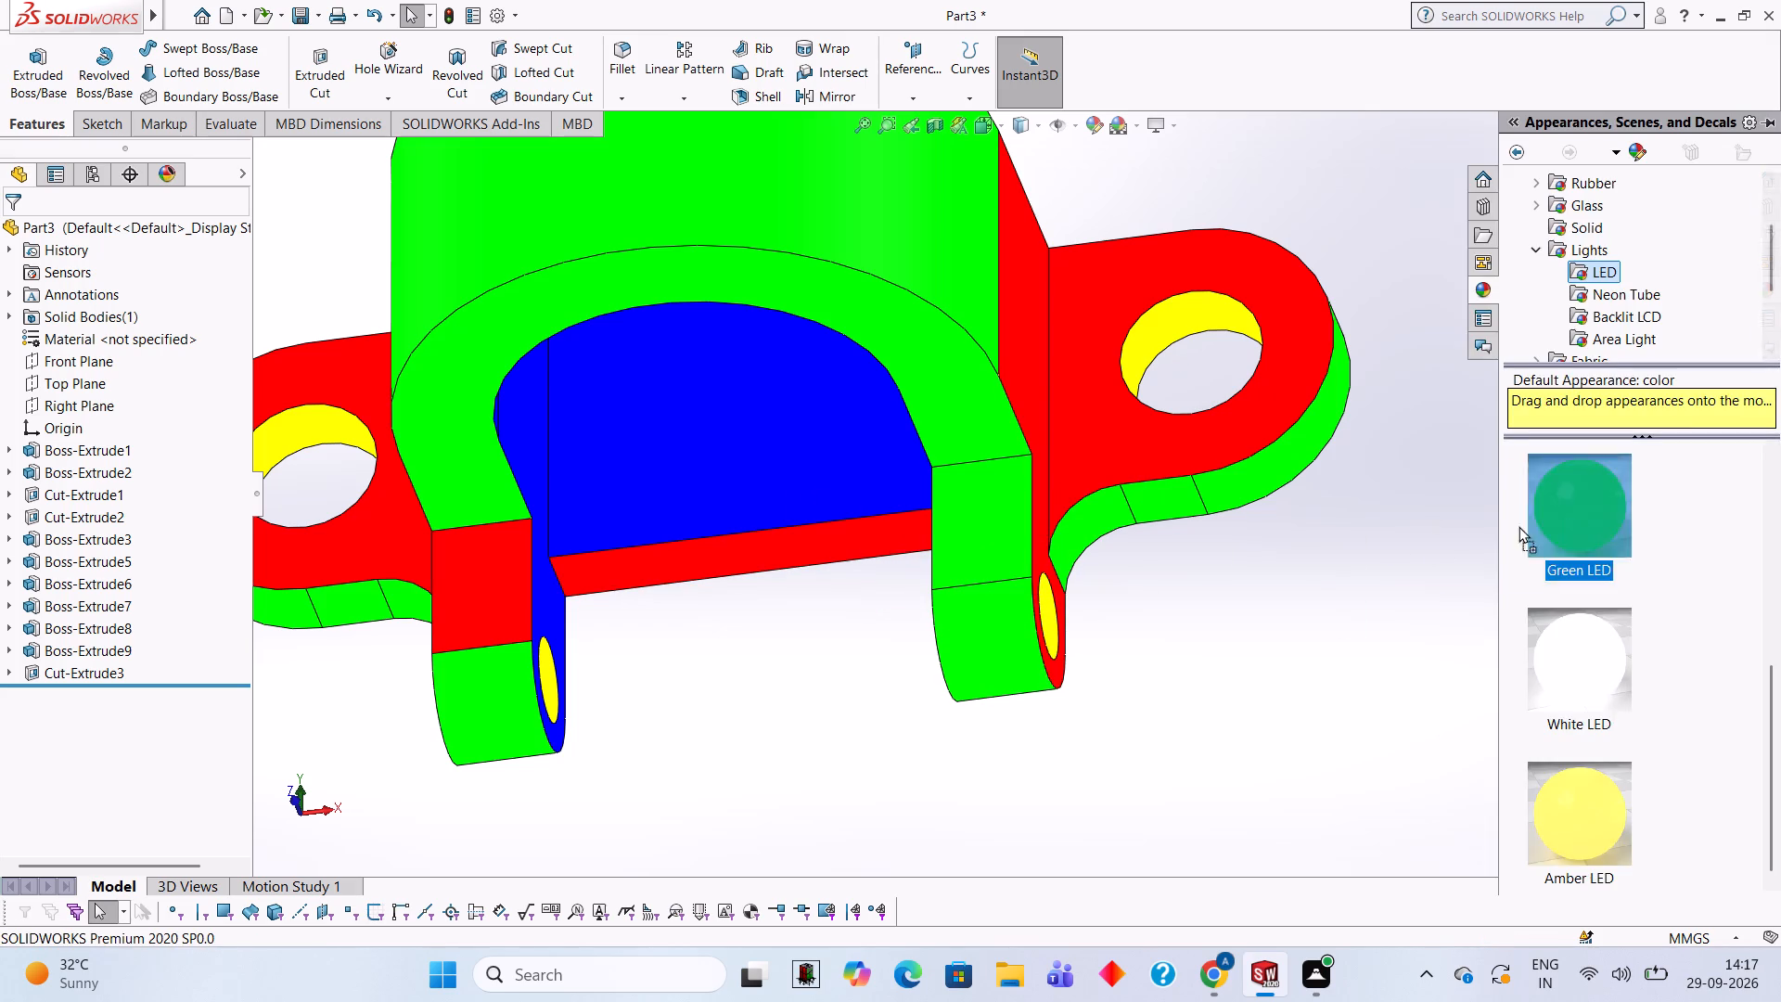
drag(1518, 526, 460, 607)
click(460, 607)
Inspect the coloured bracket all around, including the arch, both ears, the lugs and the back of the plate.
scroll(460, 607, up, 3)
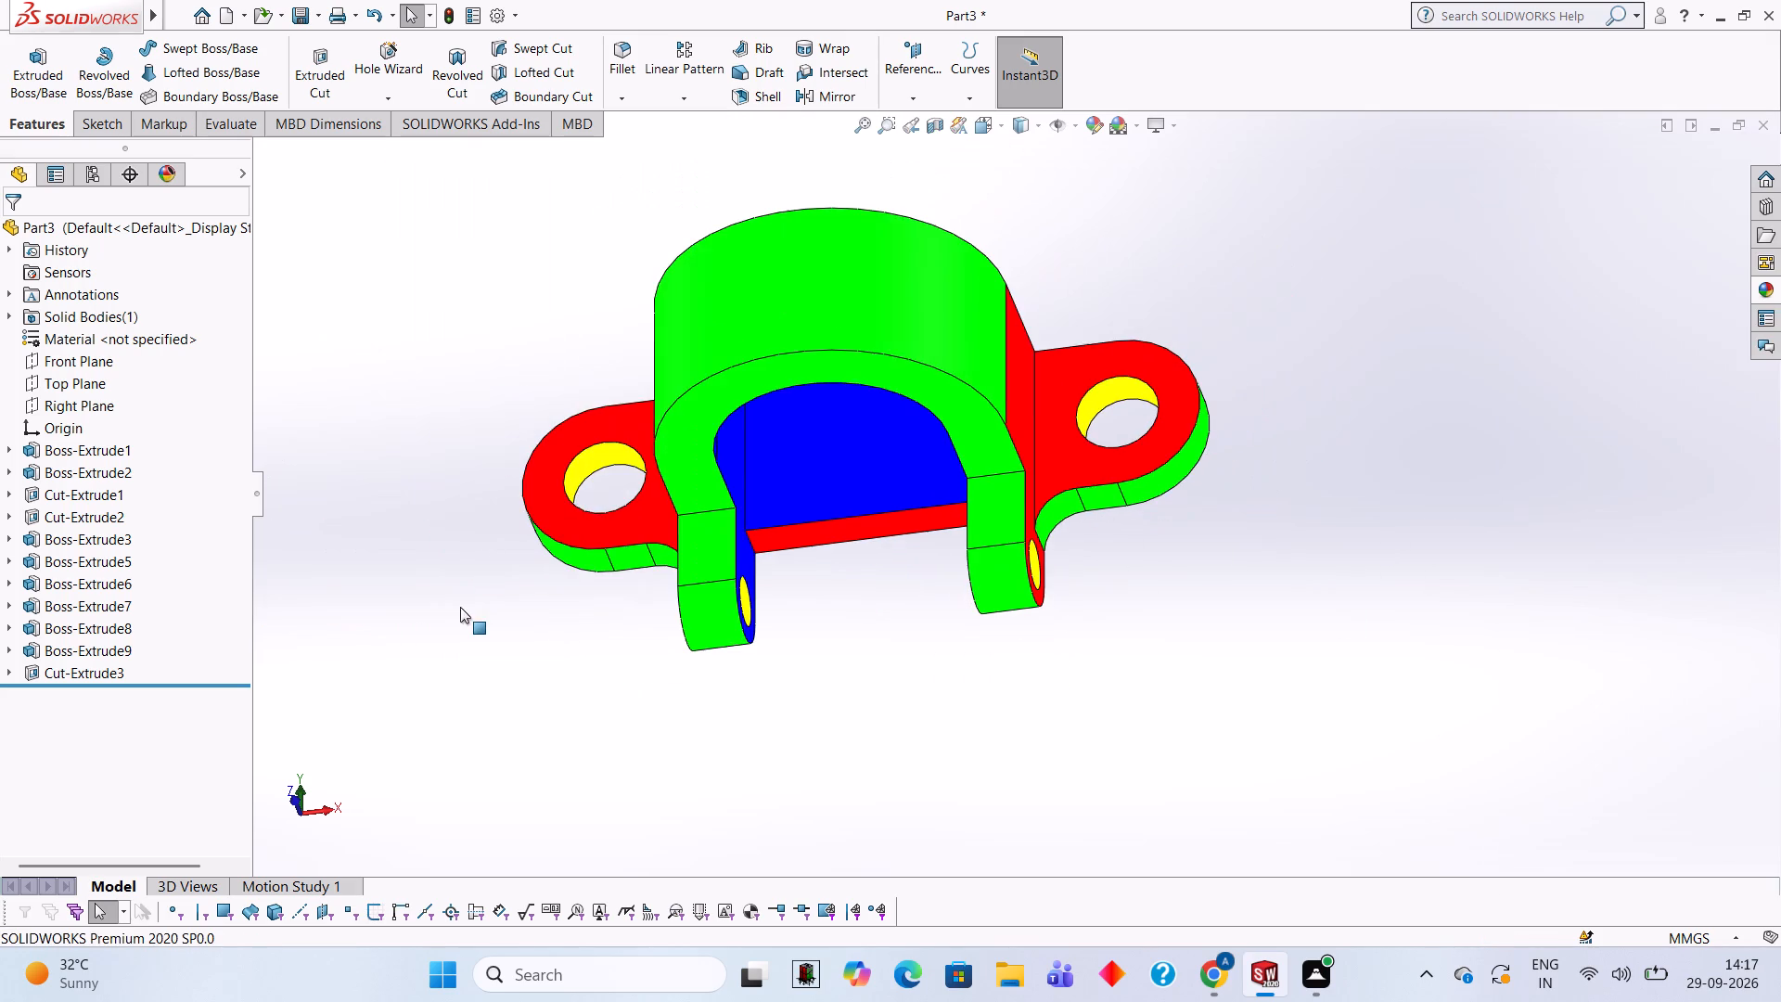
middle_drag(1283, 660, 1326, 420)
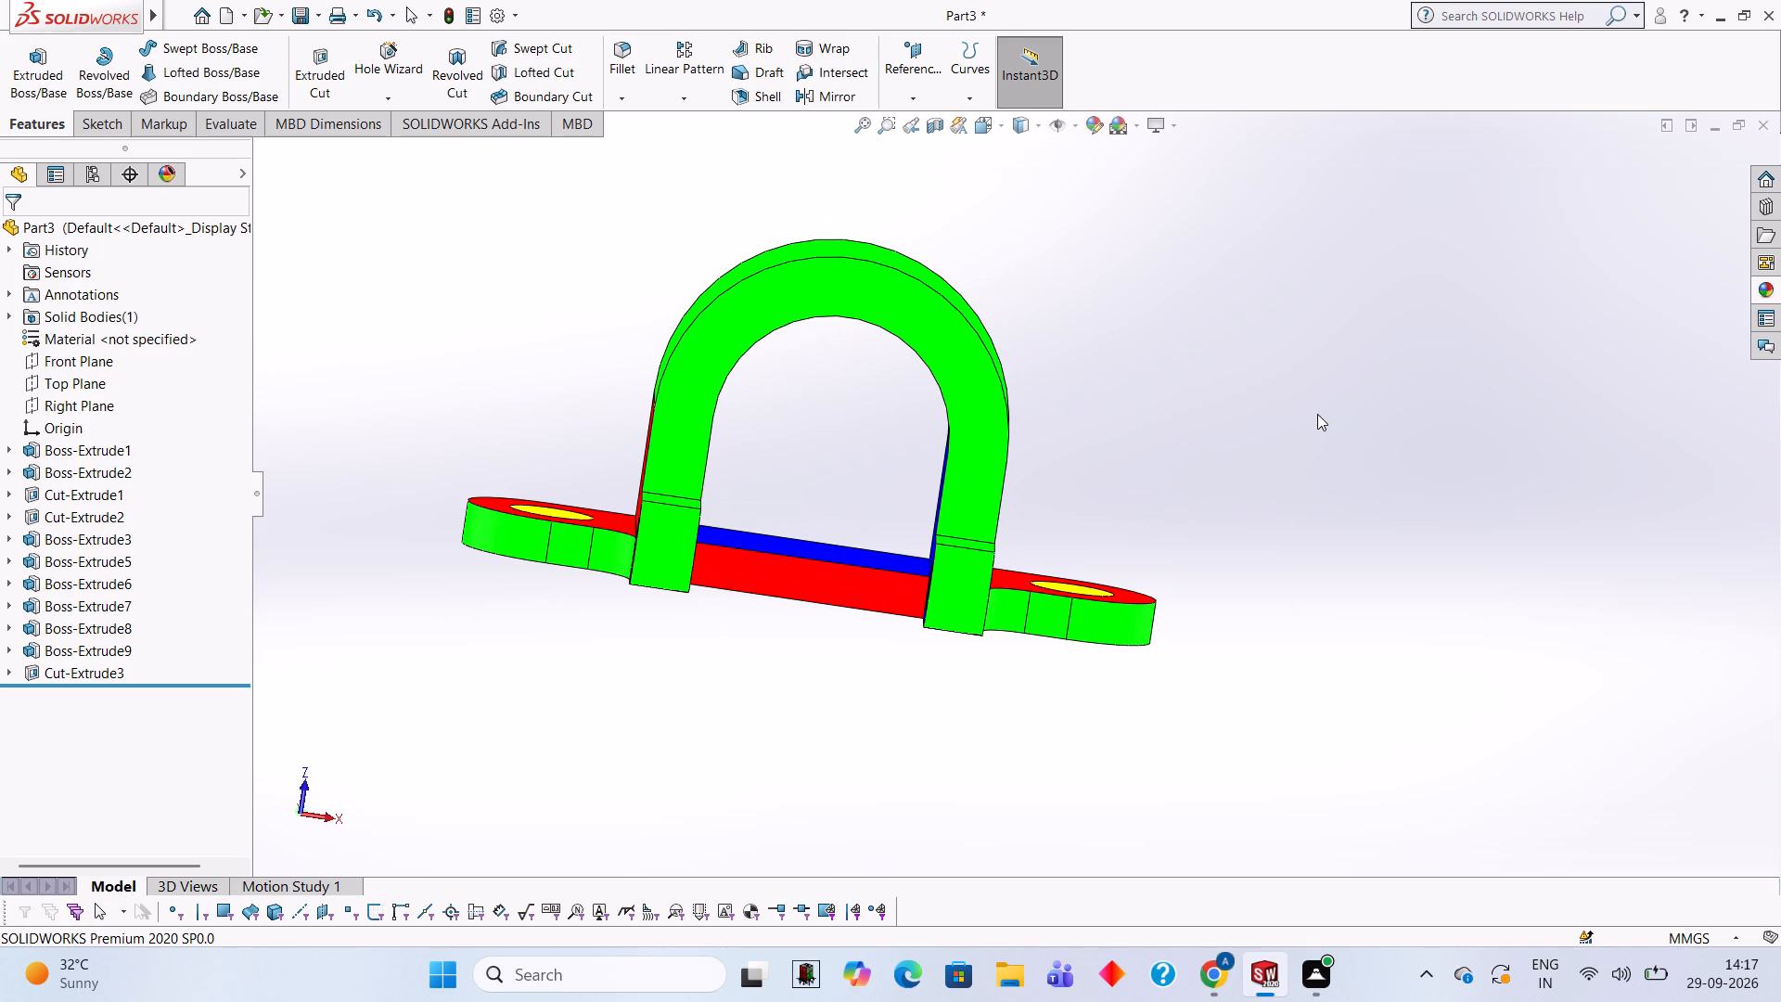
middle_drag(1274, 548, 1141, 772)
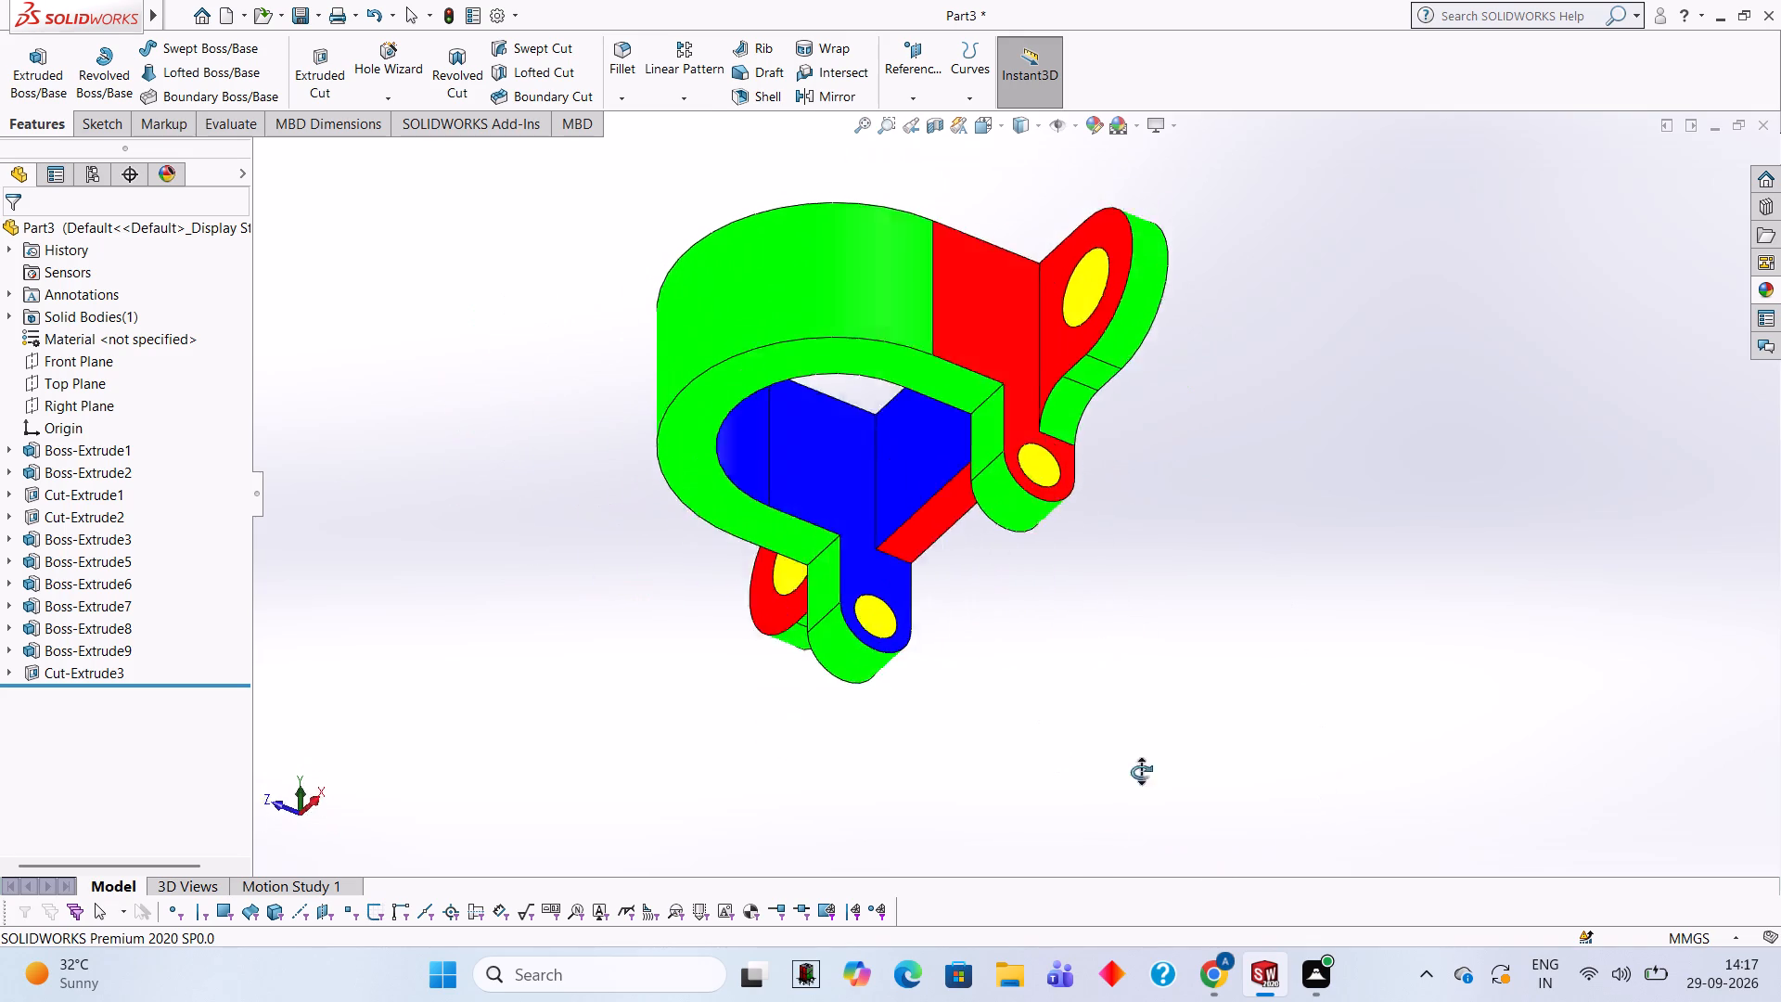
middle_drag(1141, 772, 1113, 819)
middle_drag(1277, 482, 1430, 397)
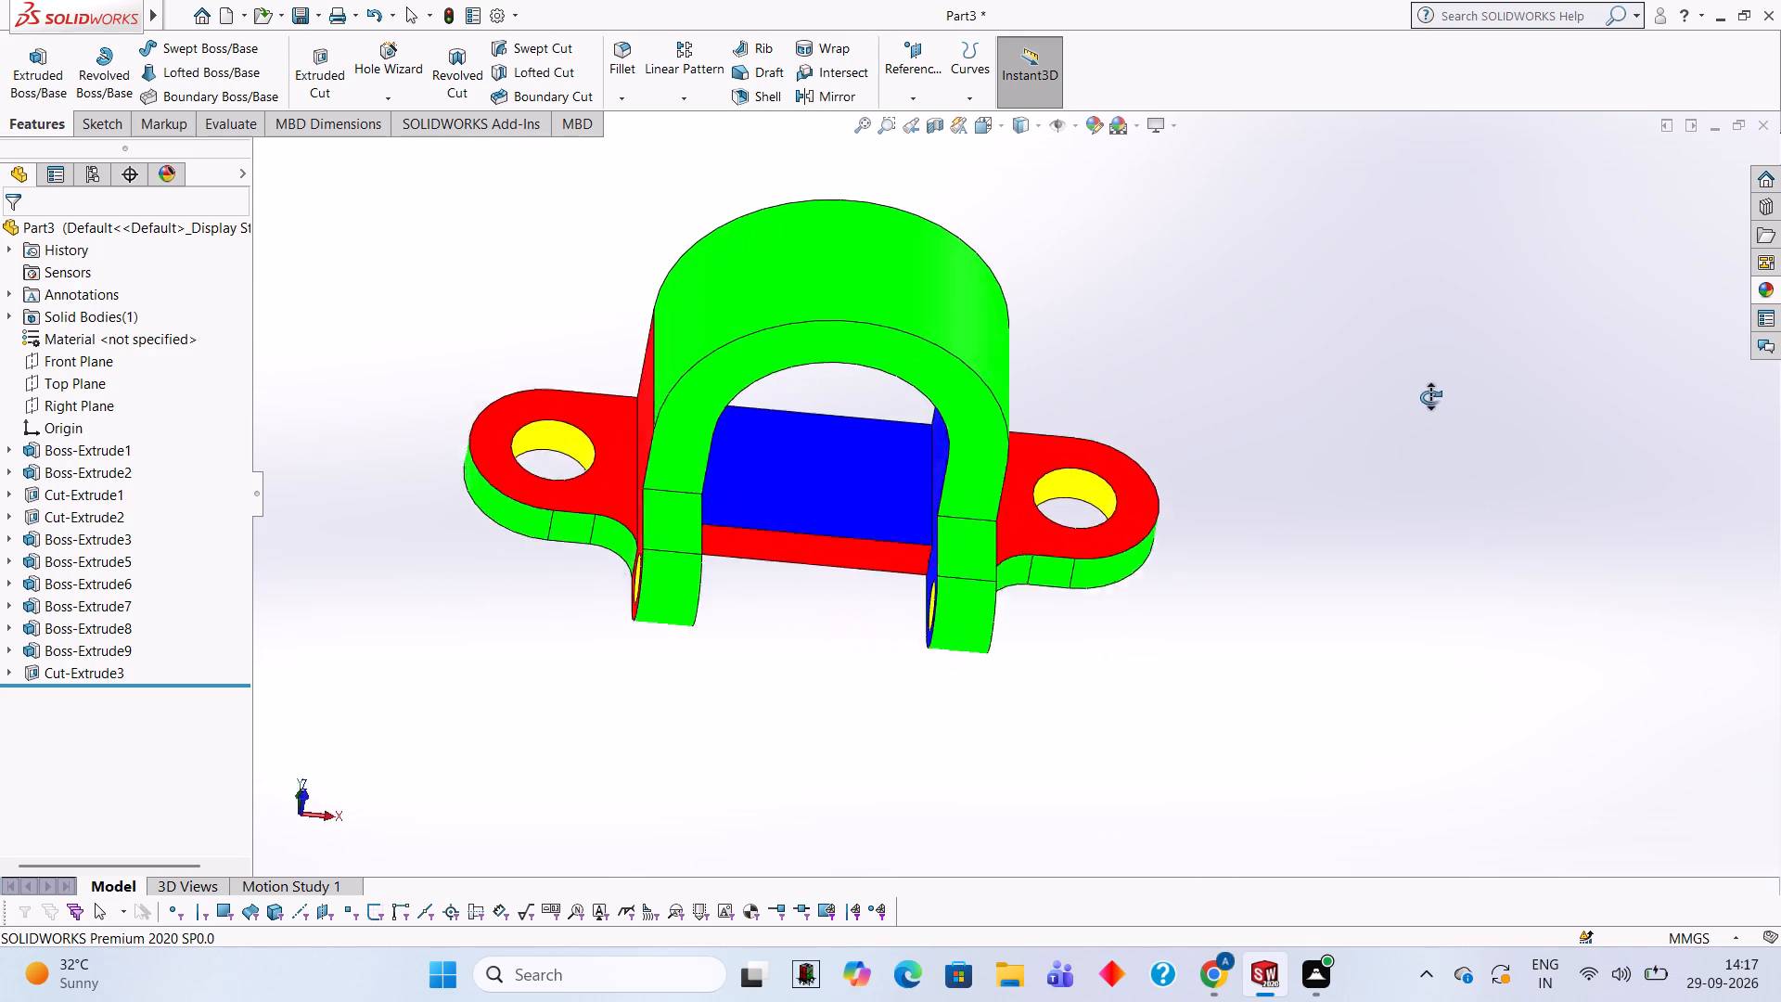
middle_drag(1430, 397, 1406, 400)
middle_drag(1346, 616, 1367, 529)
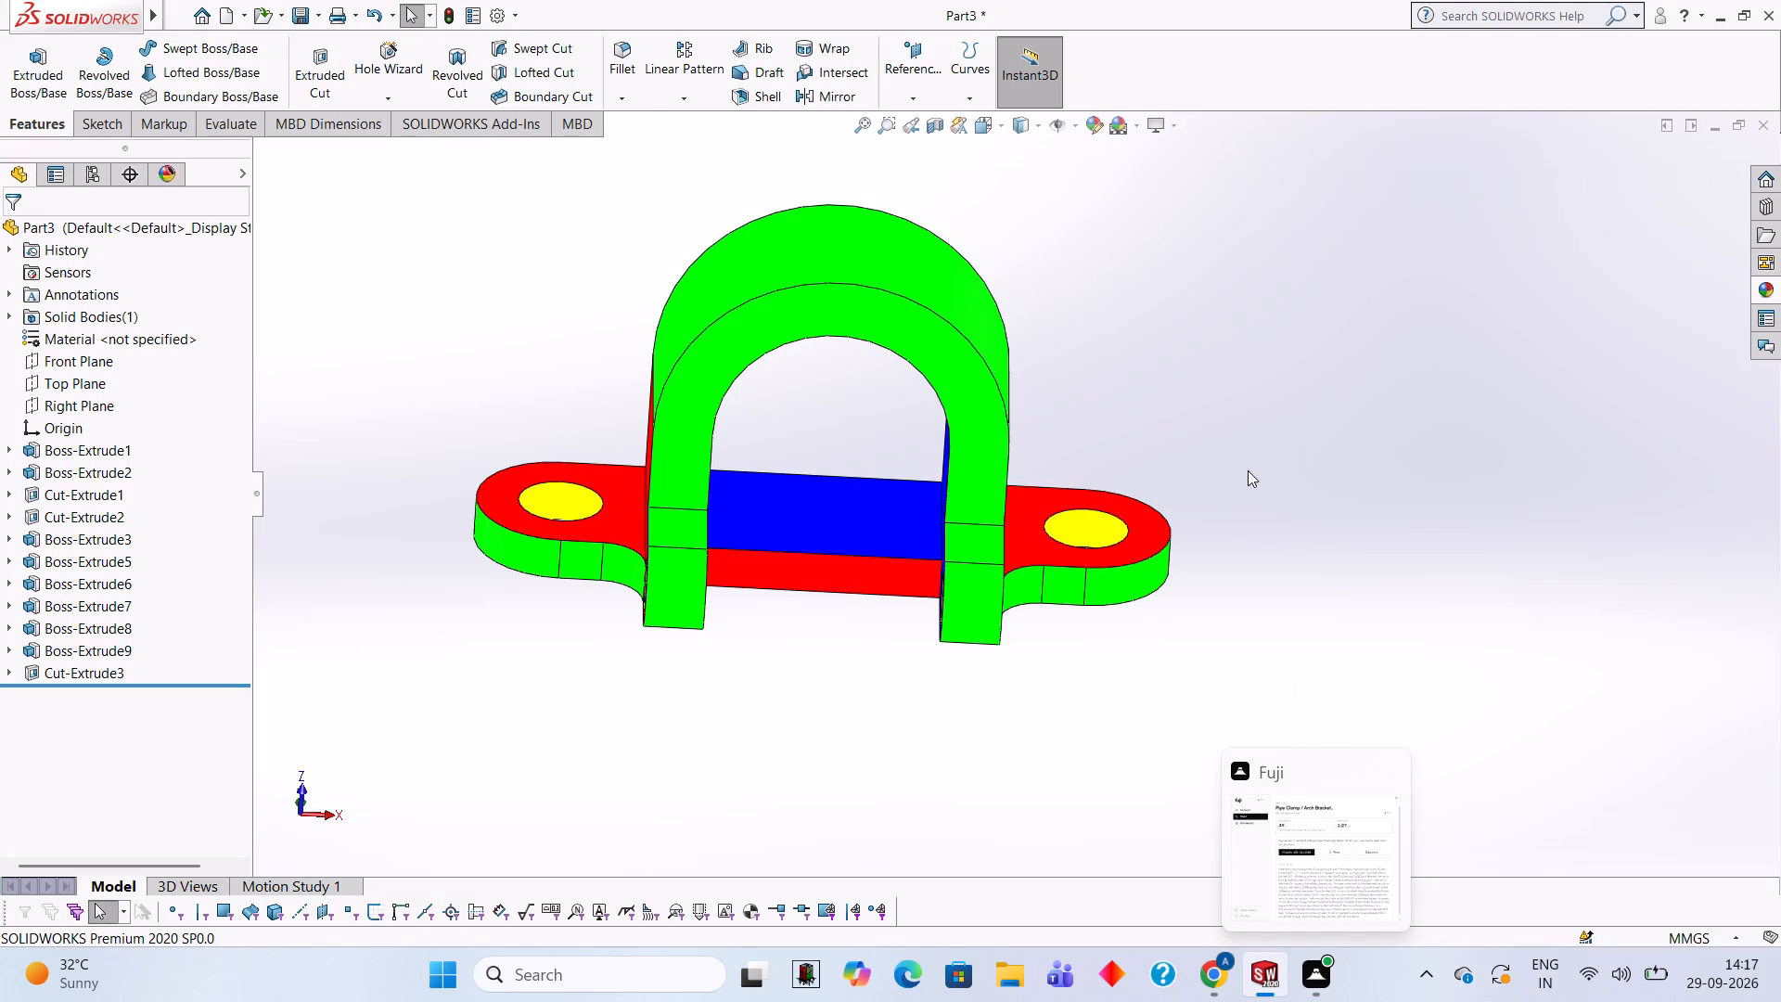
scroll(1239, 503, up, 2)
middle_drag(1116, 392, 1155, 629)
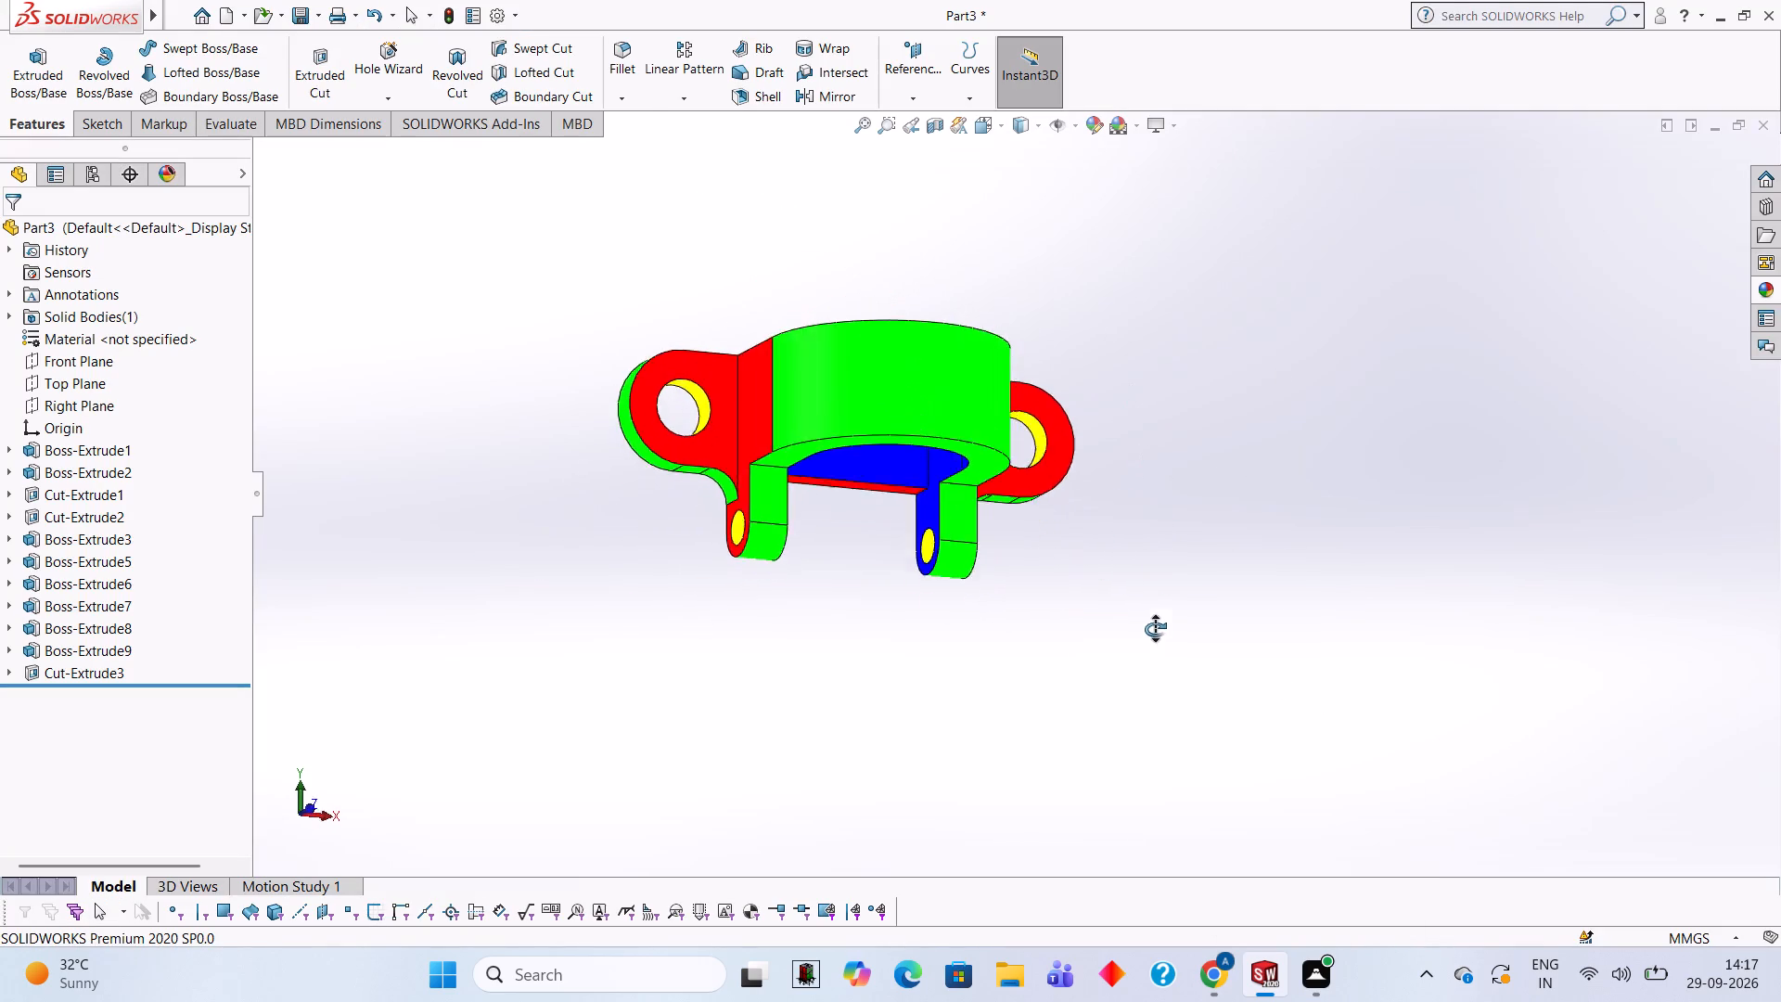
middle_drag(1155, 629, 1156, 662)
scroll(1147, 566, up, 1)
scroll(832, 315, down, 2)
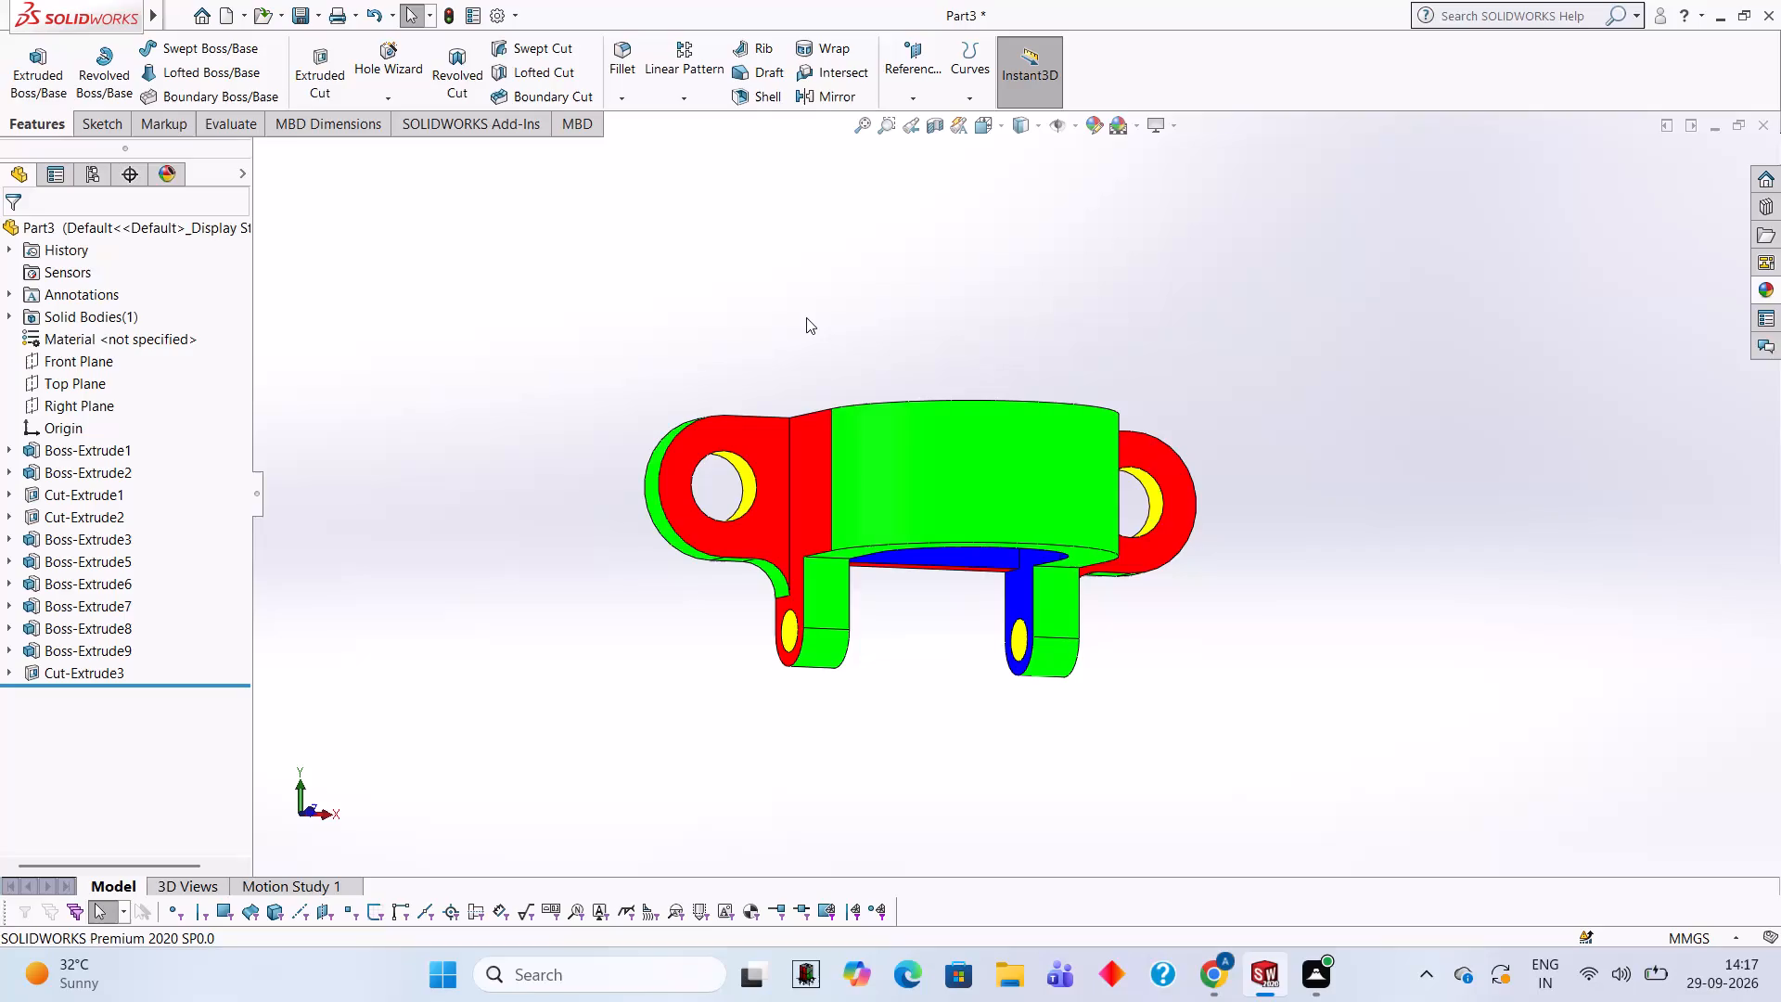
scroll(806, 317, down, 1)
middle_drag(1058, 365, 987, 579)
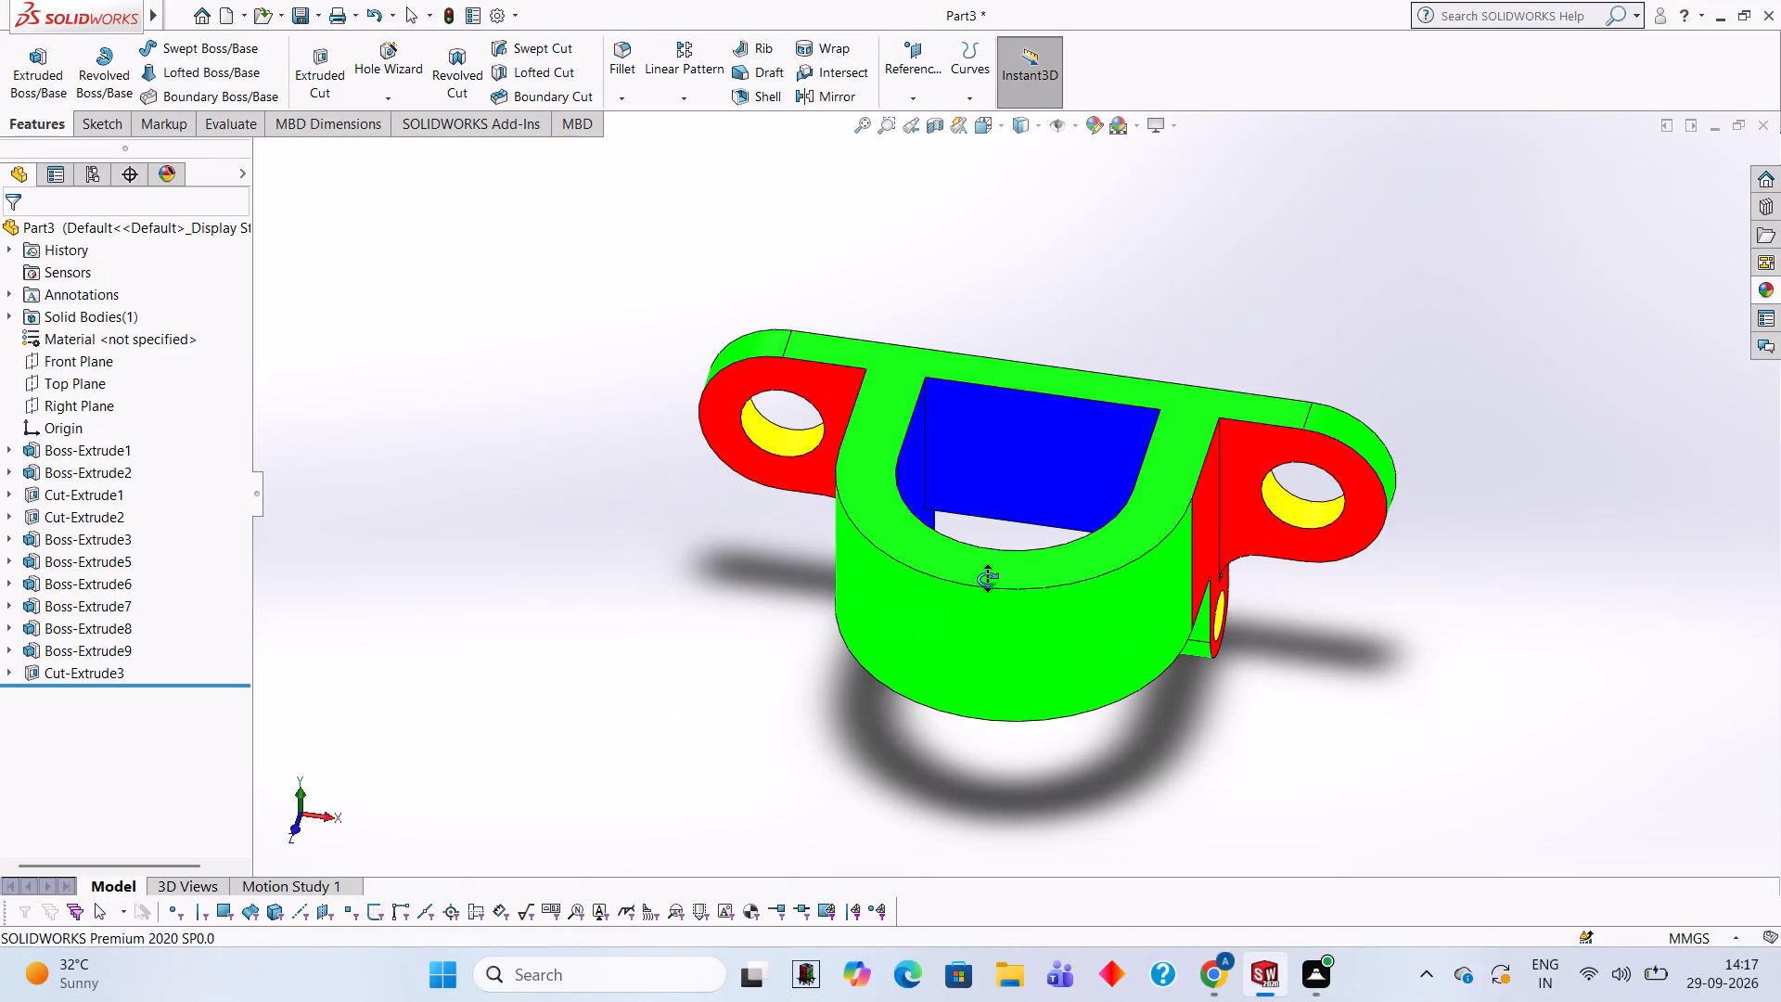
middle_drag(987, 579, 1106, 296)
middle_drag(1355, 574, 1373, 585)
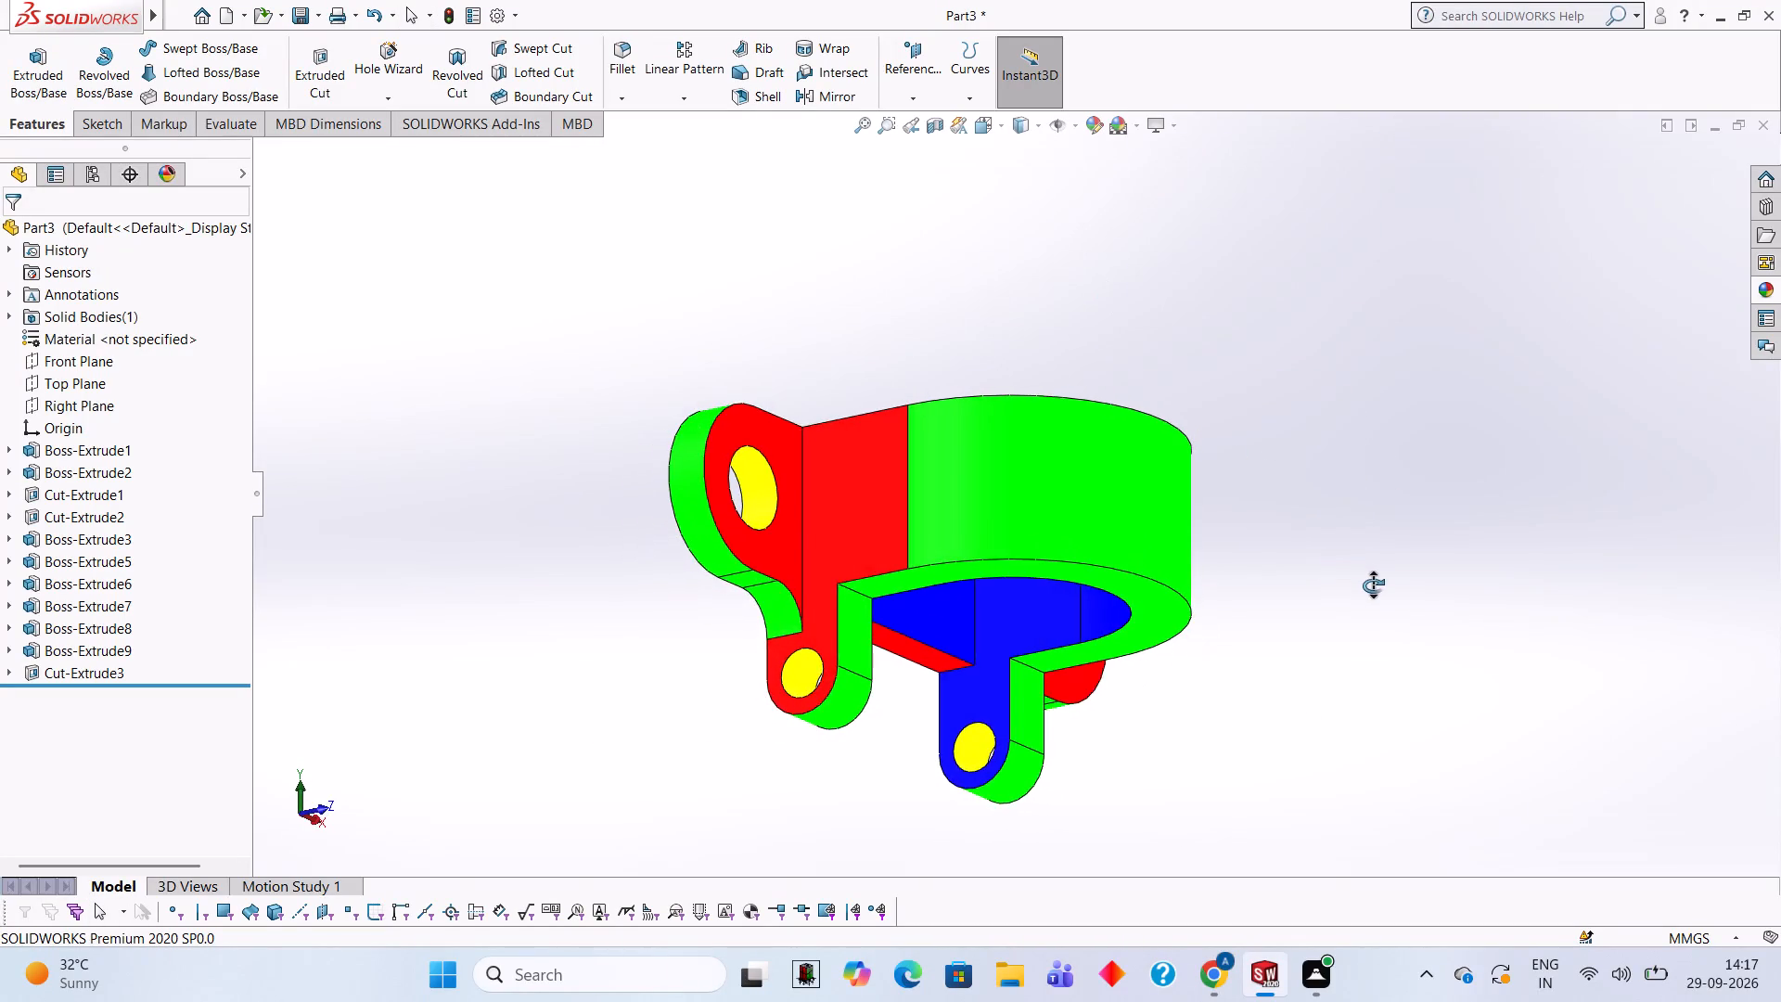
middle_drag(1373, 585, 1540, 610)
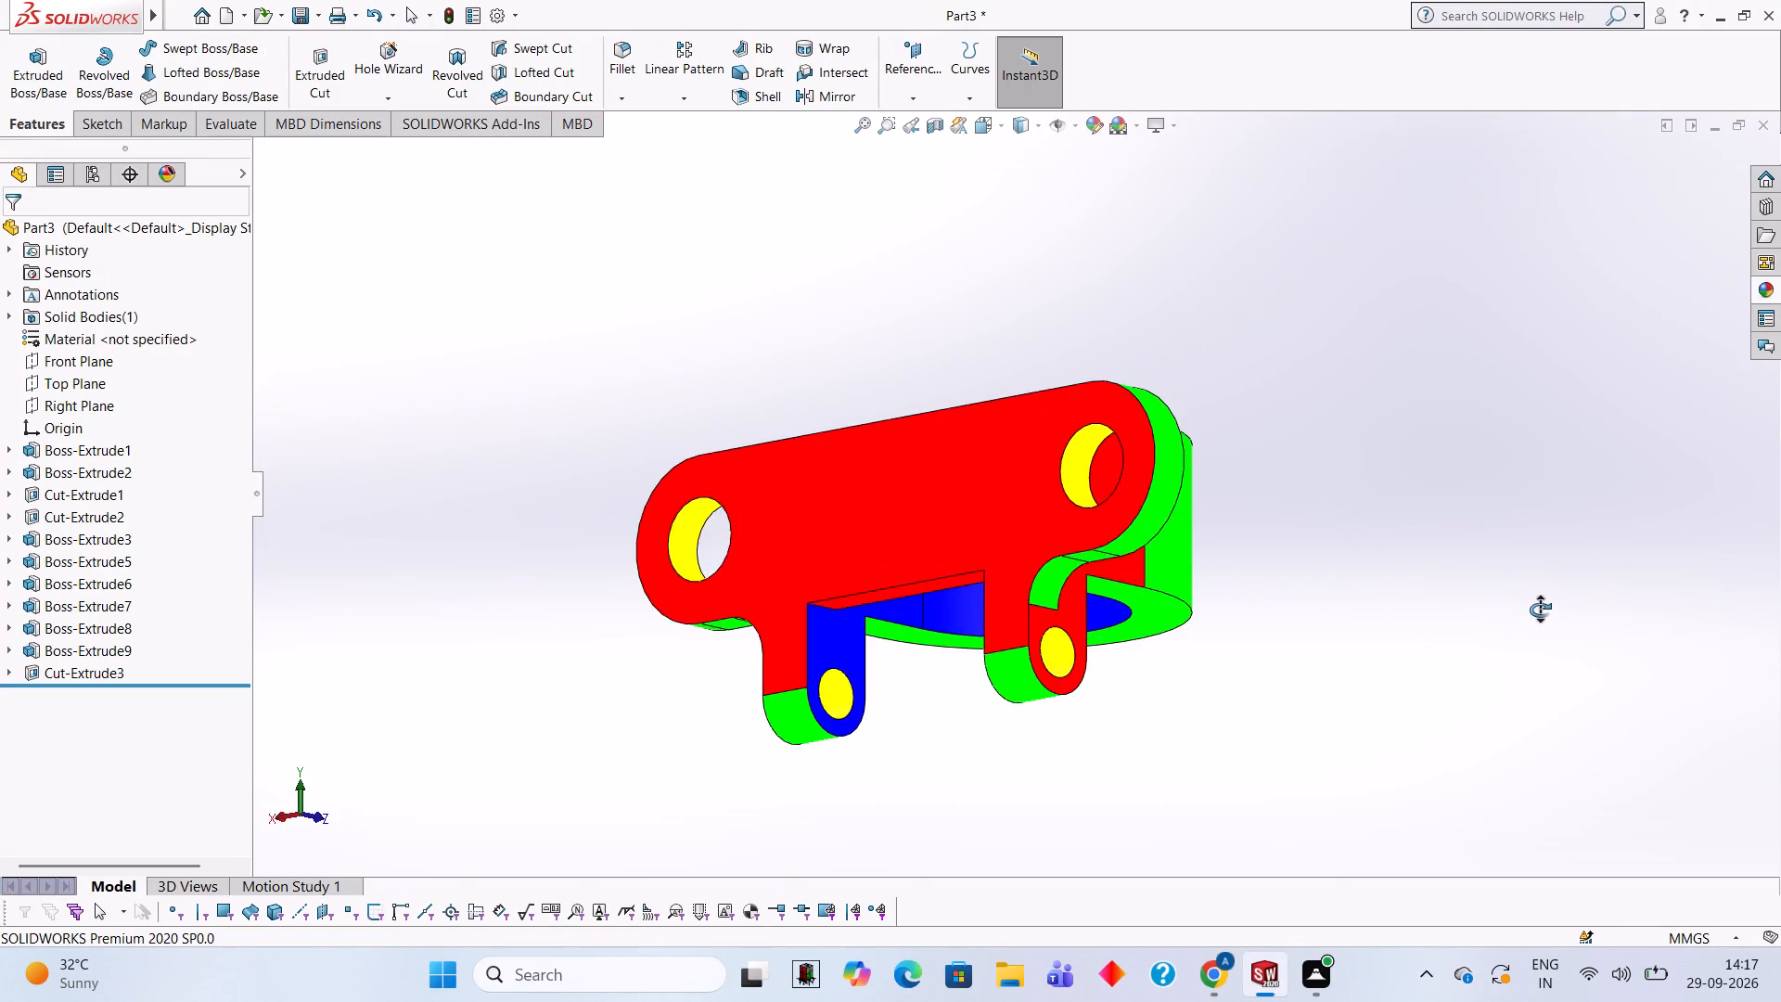
Examine the coloured bracket from several angles, including the plate, arch, blue inner faces, lugs and ears.
middle_drag(1540, 610, 1279, 476)
scroll(1098, 610, up, 2)
scroll(1098, 610, down, 2)
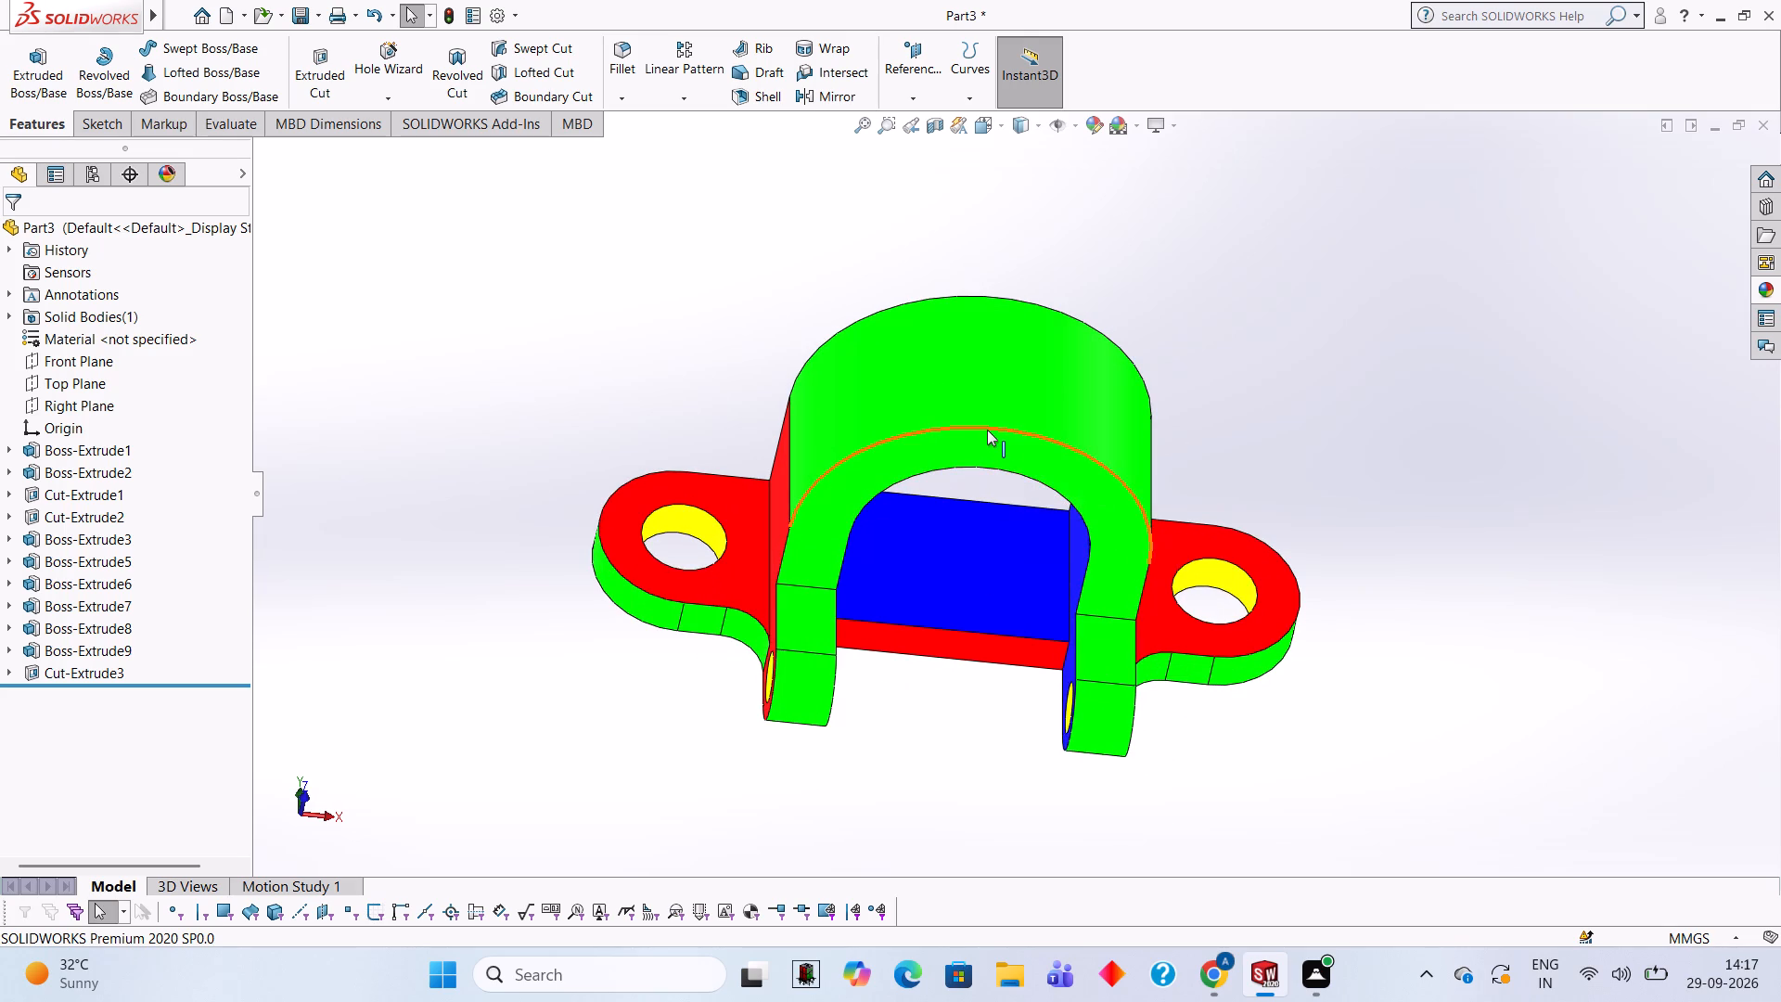
middle_drag(1395, 601, 1369, 502)
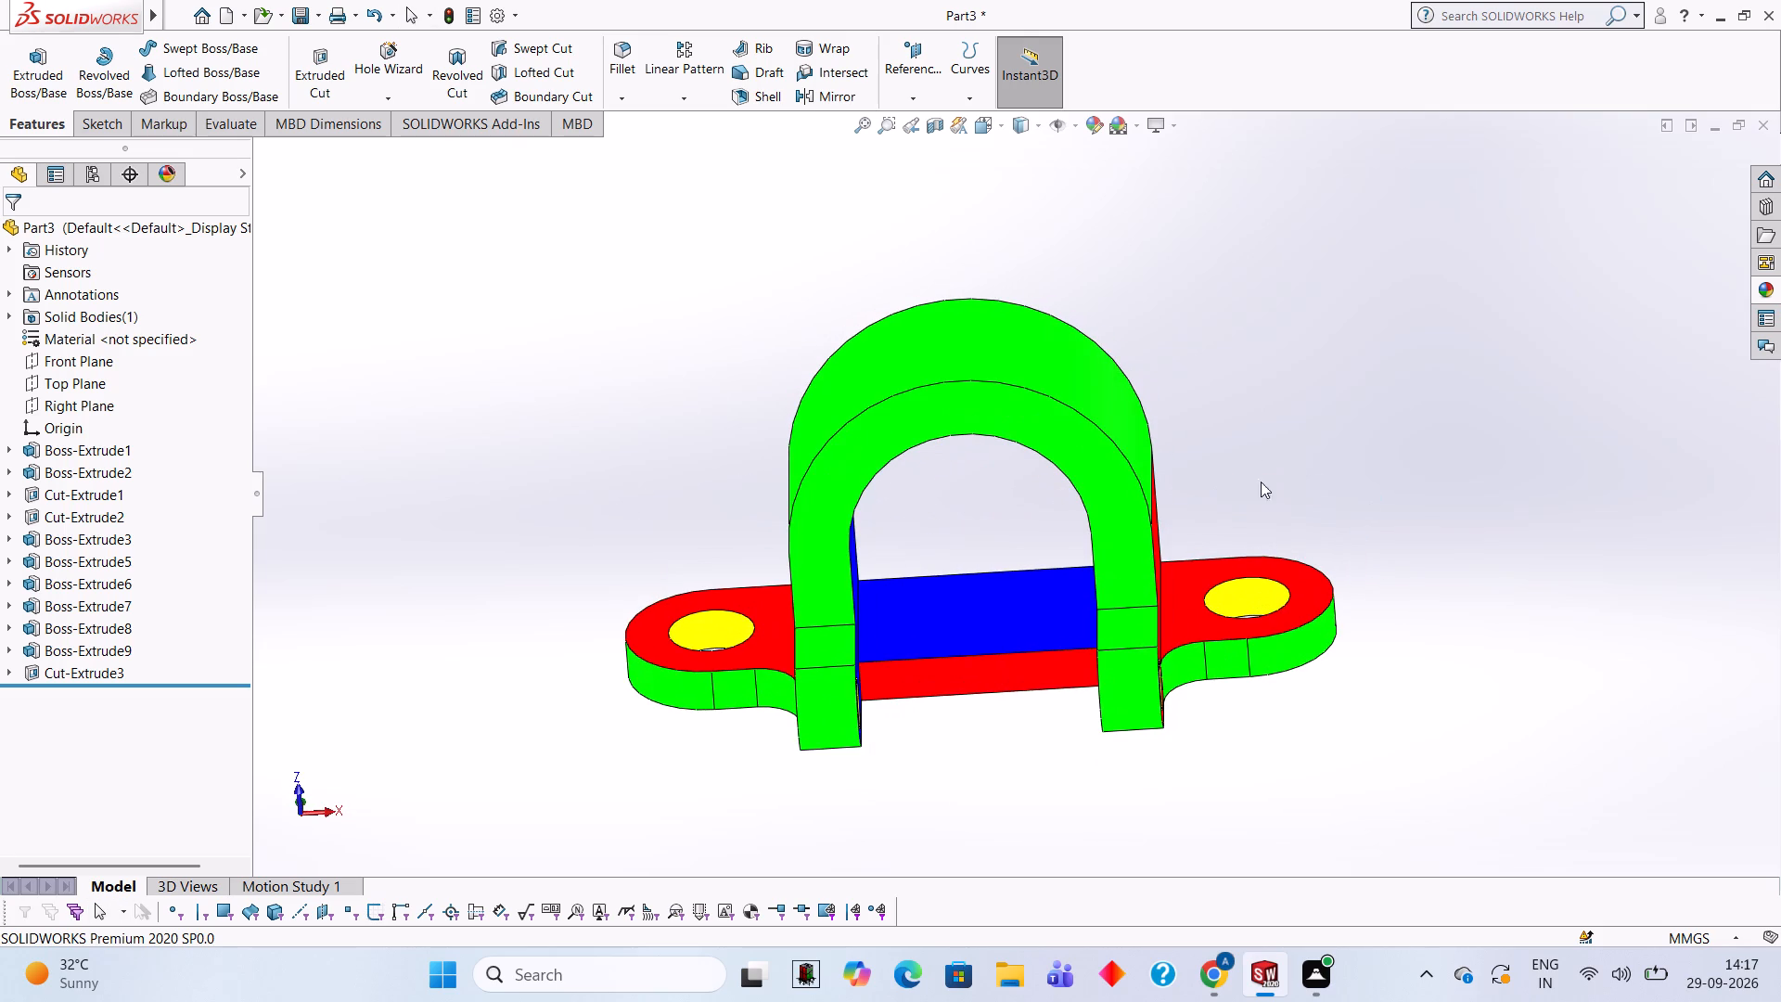
middle_drag(1259, 460, 1238, 562)
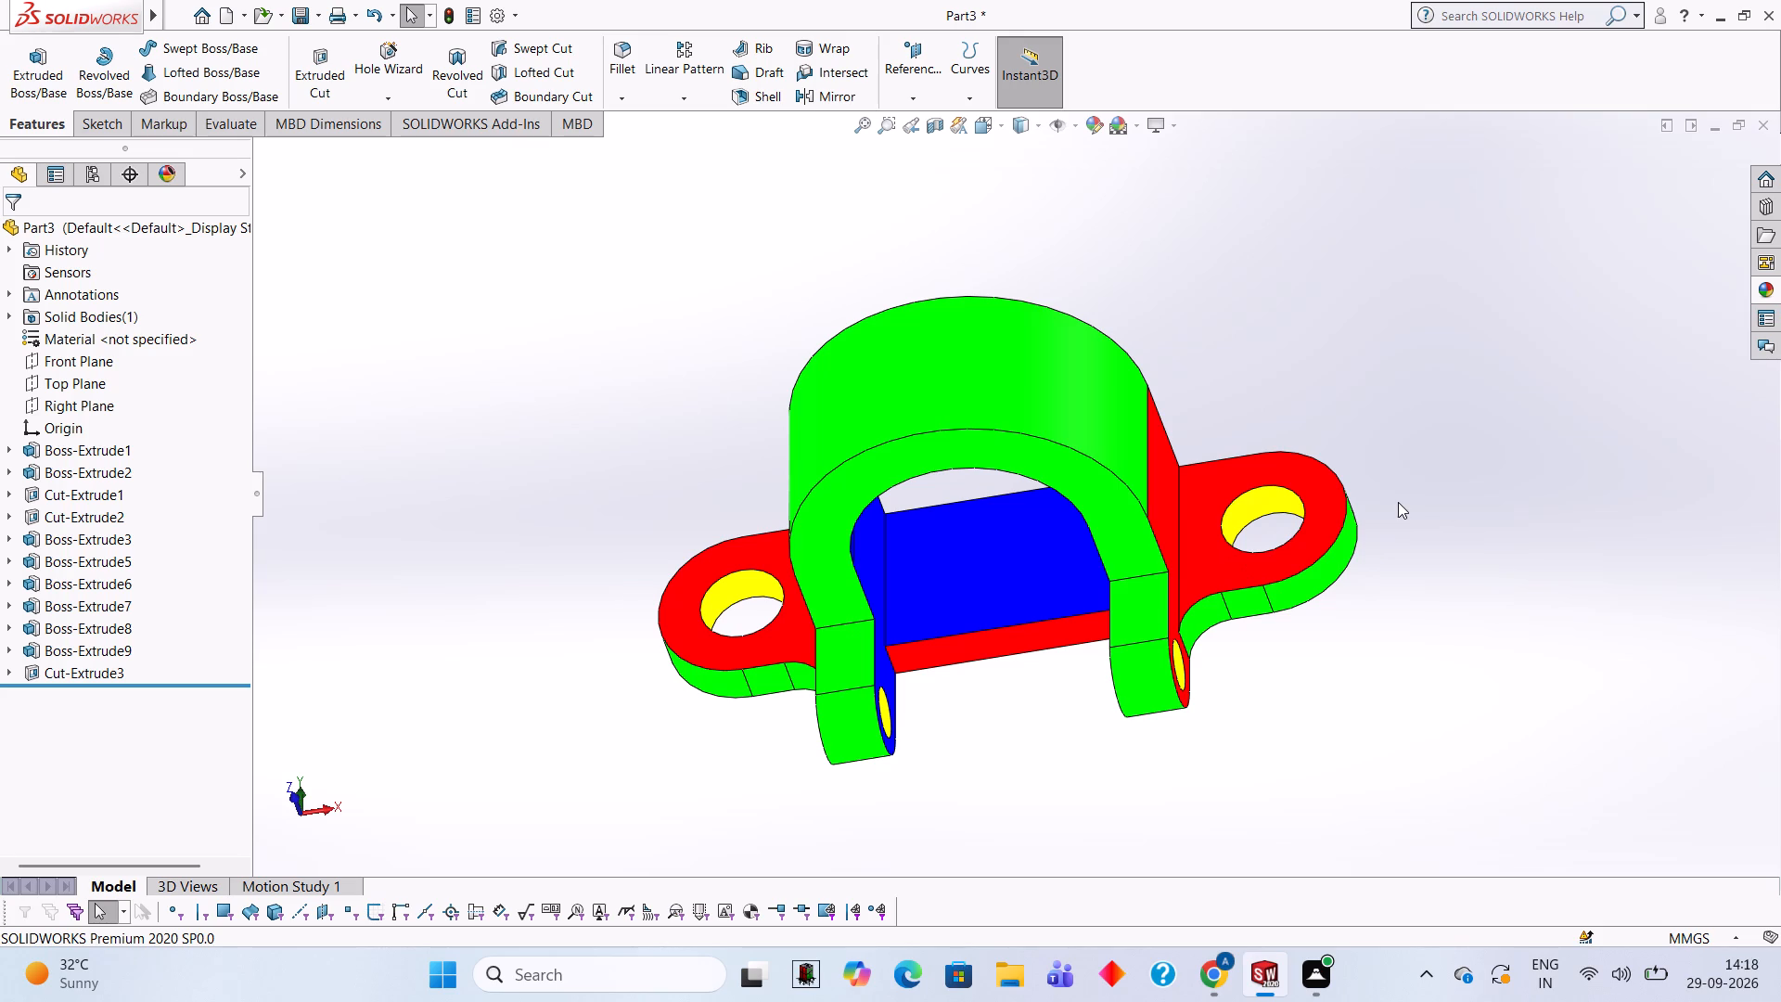
middle_drag(1362, 459, 1313, 533)
scroll(1357, 459, down, 1)
scroll(1109, 562, up, 1)
middle_drag(1374, 575, 1441, 462)
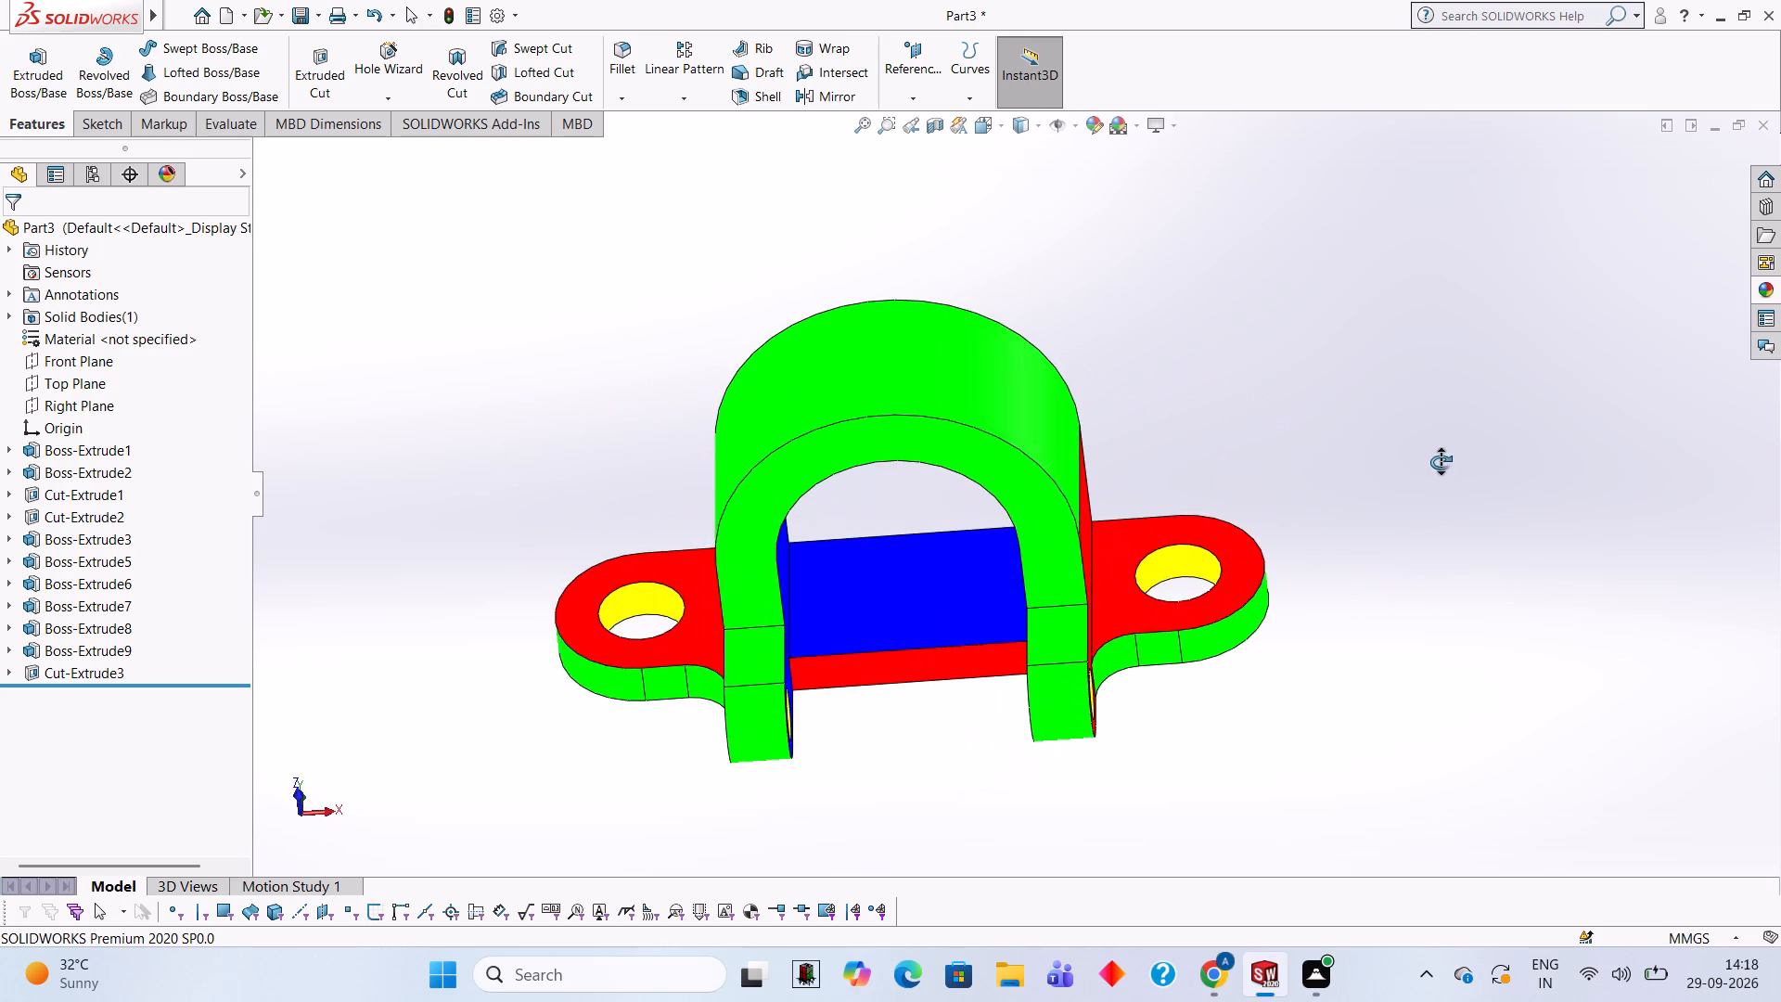
middle_drag(1441, 462, 1394, 463)
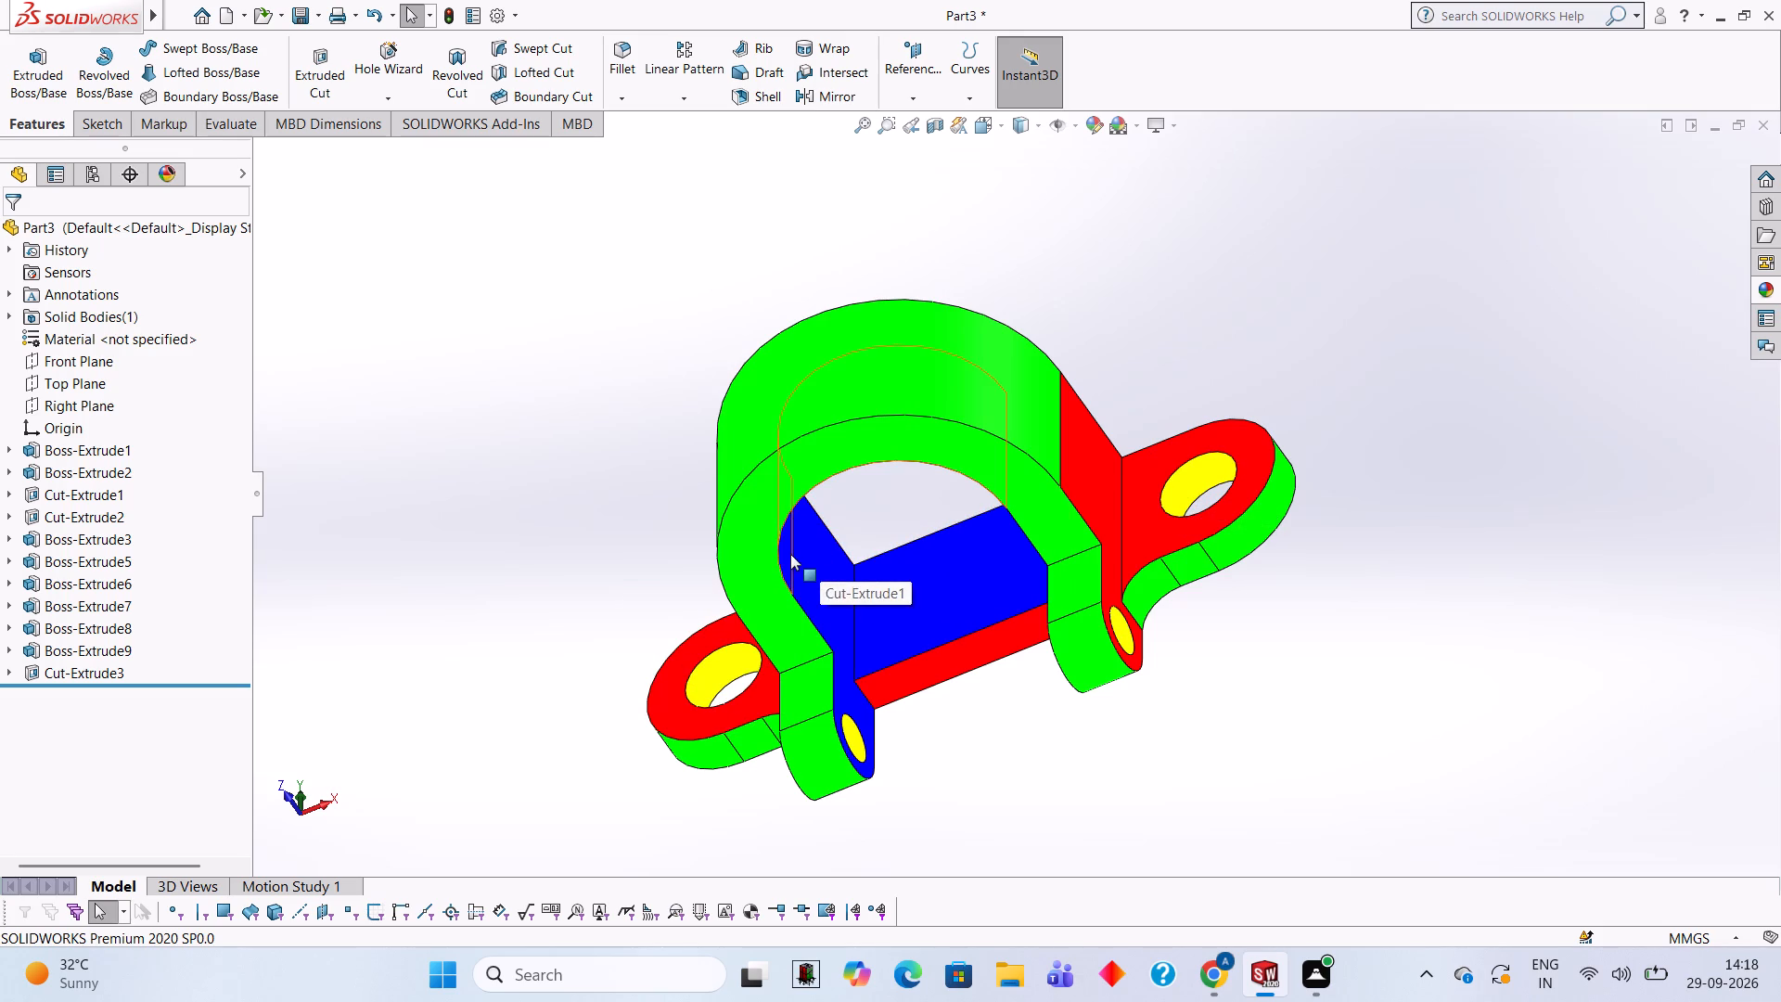
middle_drag(953, 578, 1003, 452)
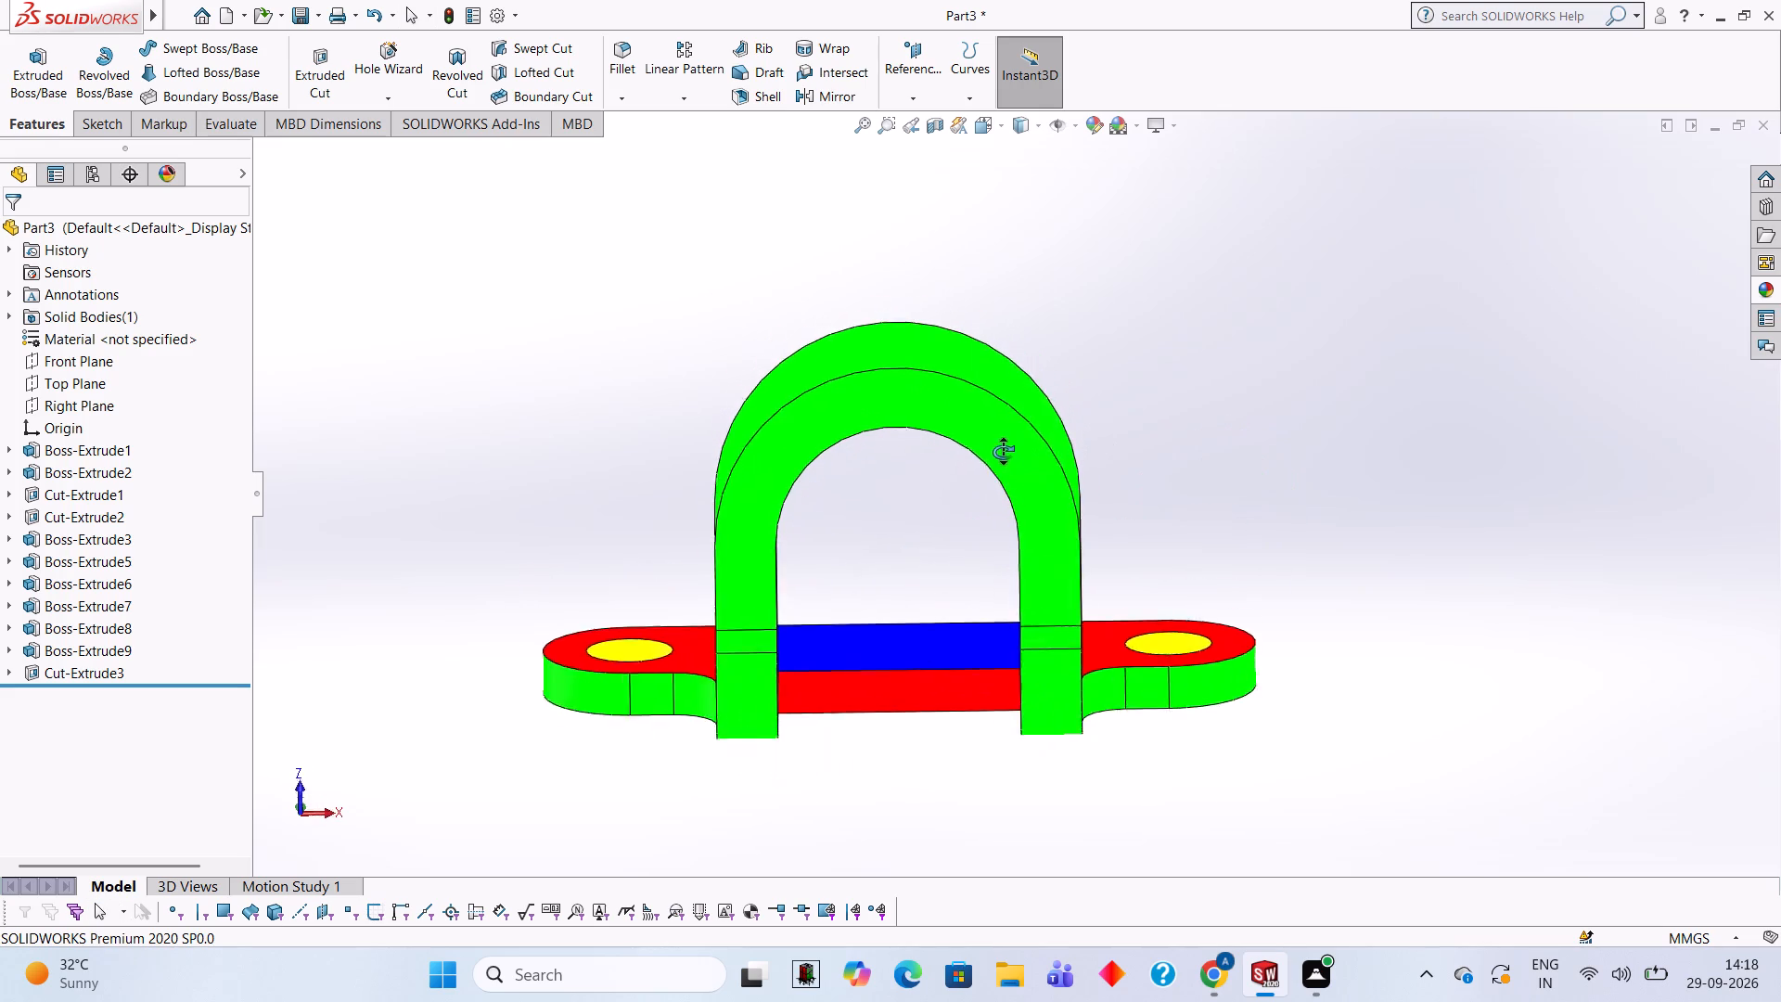
middle_drag(1003, 452, 901, 547)
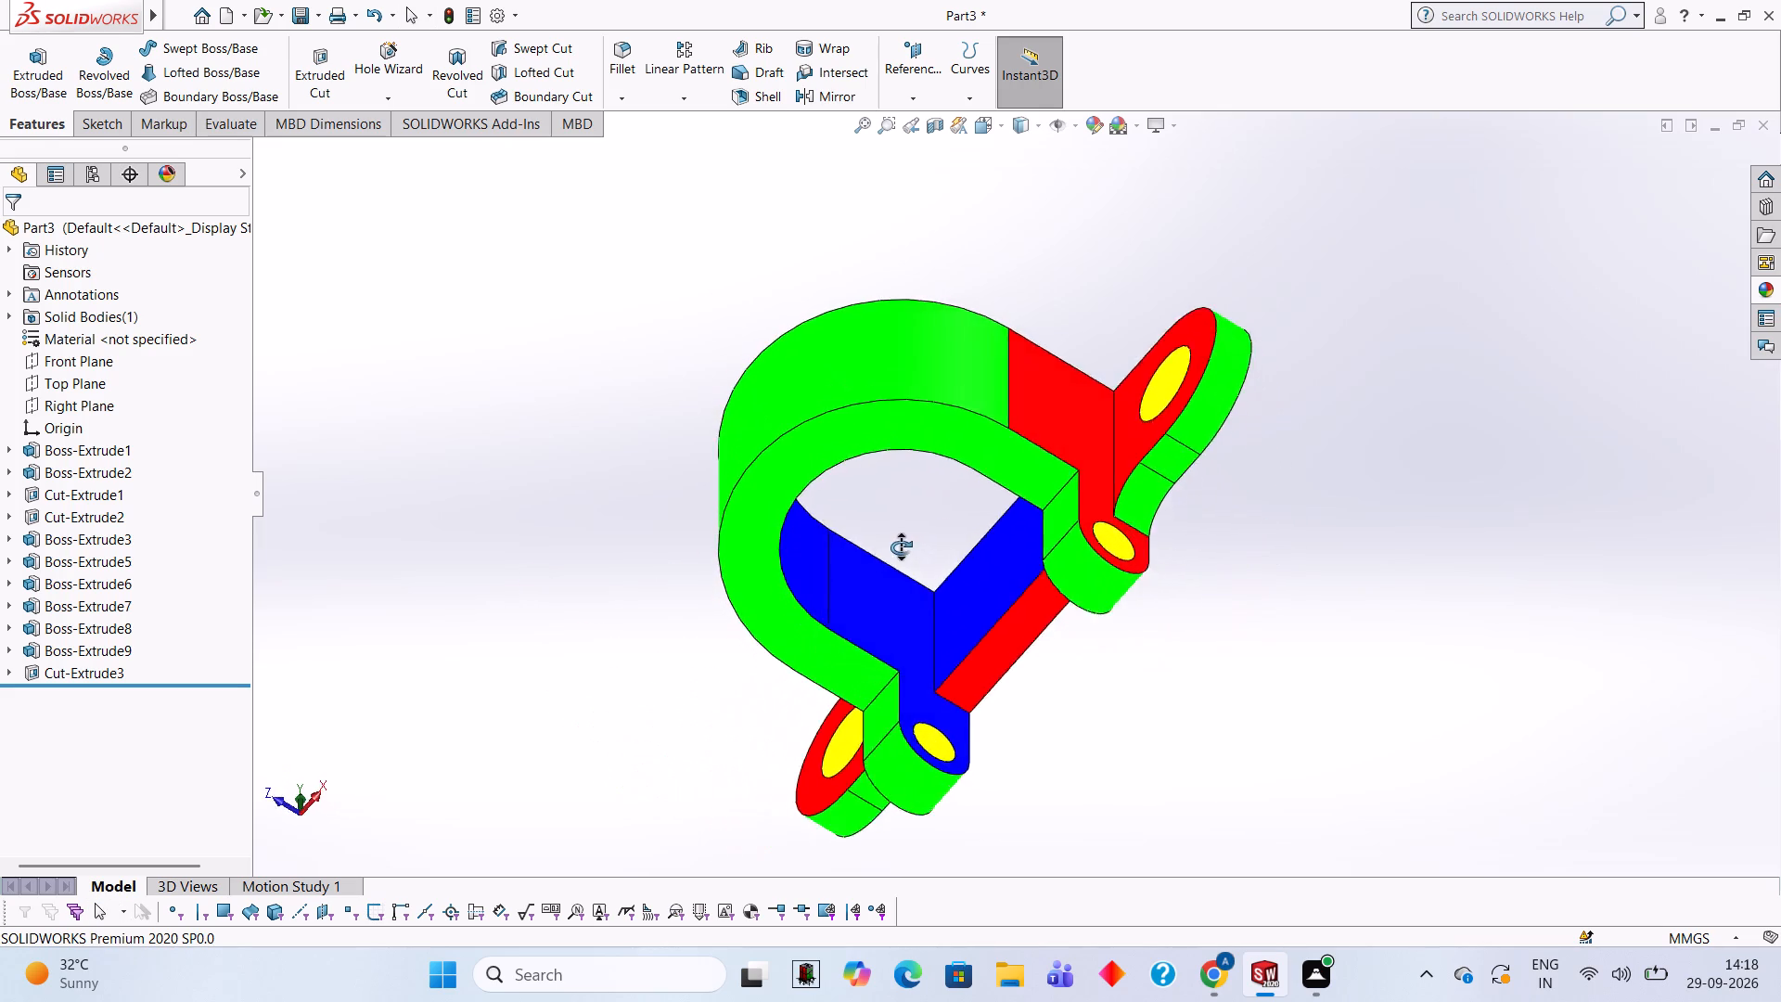
middle_drag(901, 547, 942, 594)
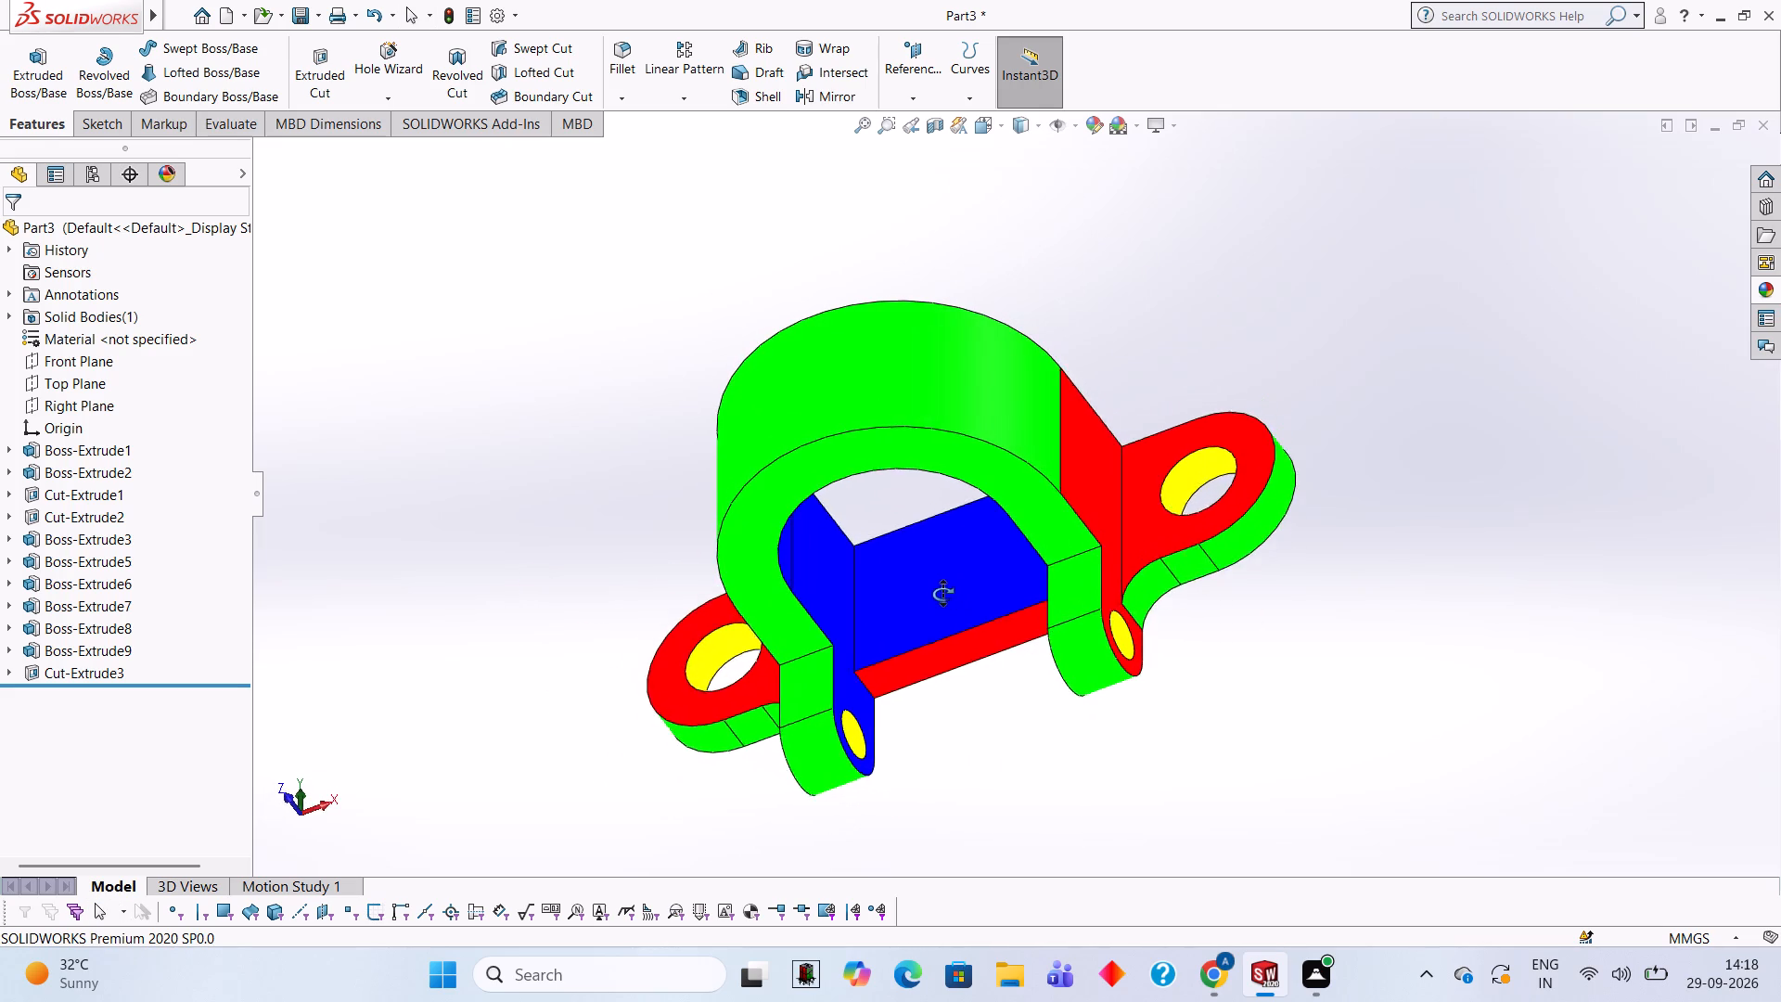
middle_drag(942, 594, 931, 588)
scroll(855, 607, down, 1)
middle_drag(926, 489, 946, 431)
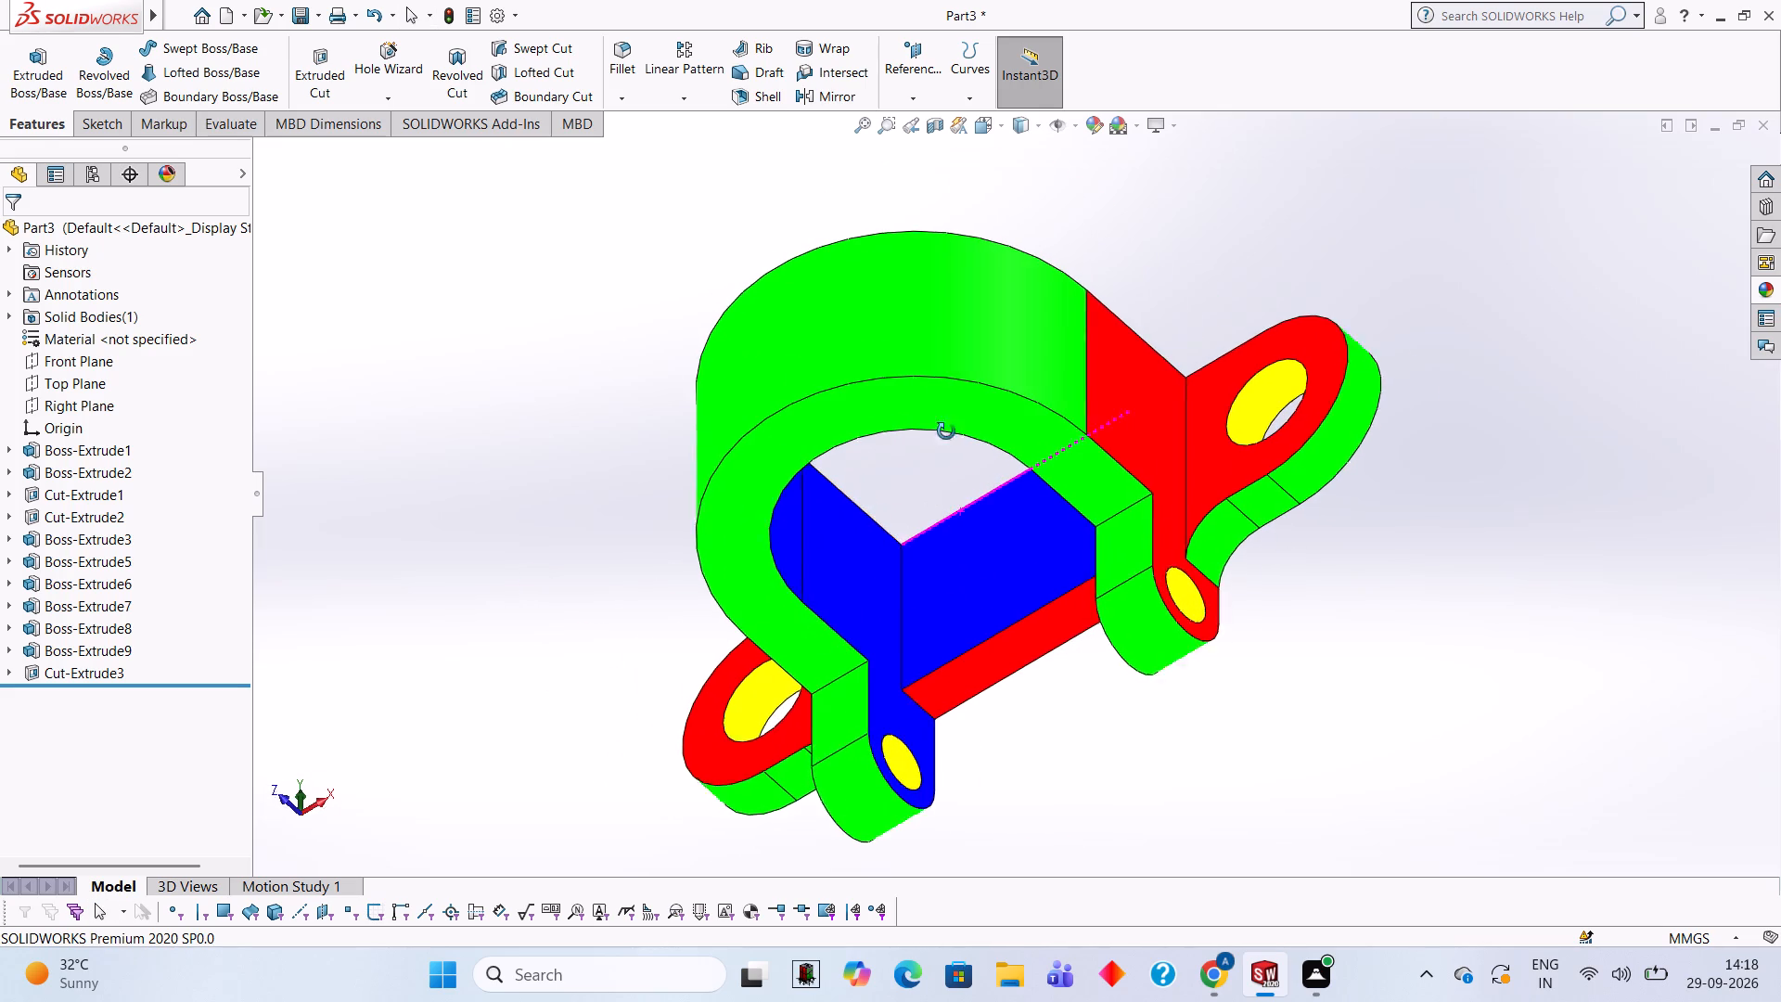
middle_drag(946, 431, 953, 332)
scroll(953, 332, down, 1)
scroll(1049, 320, up, 2)
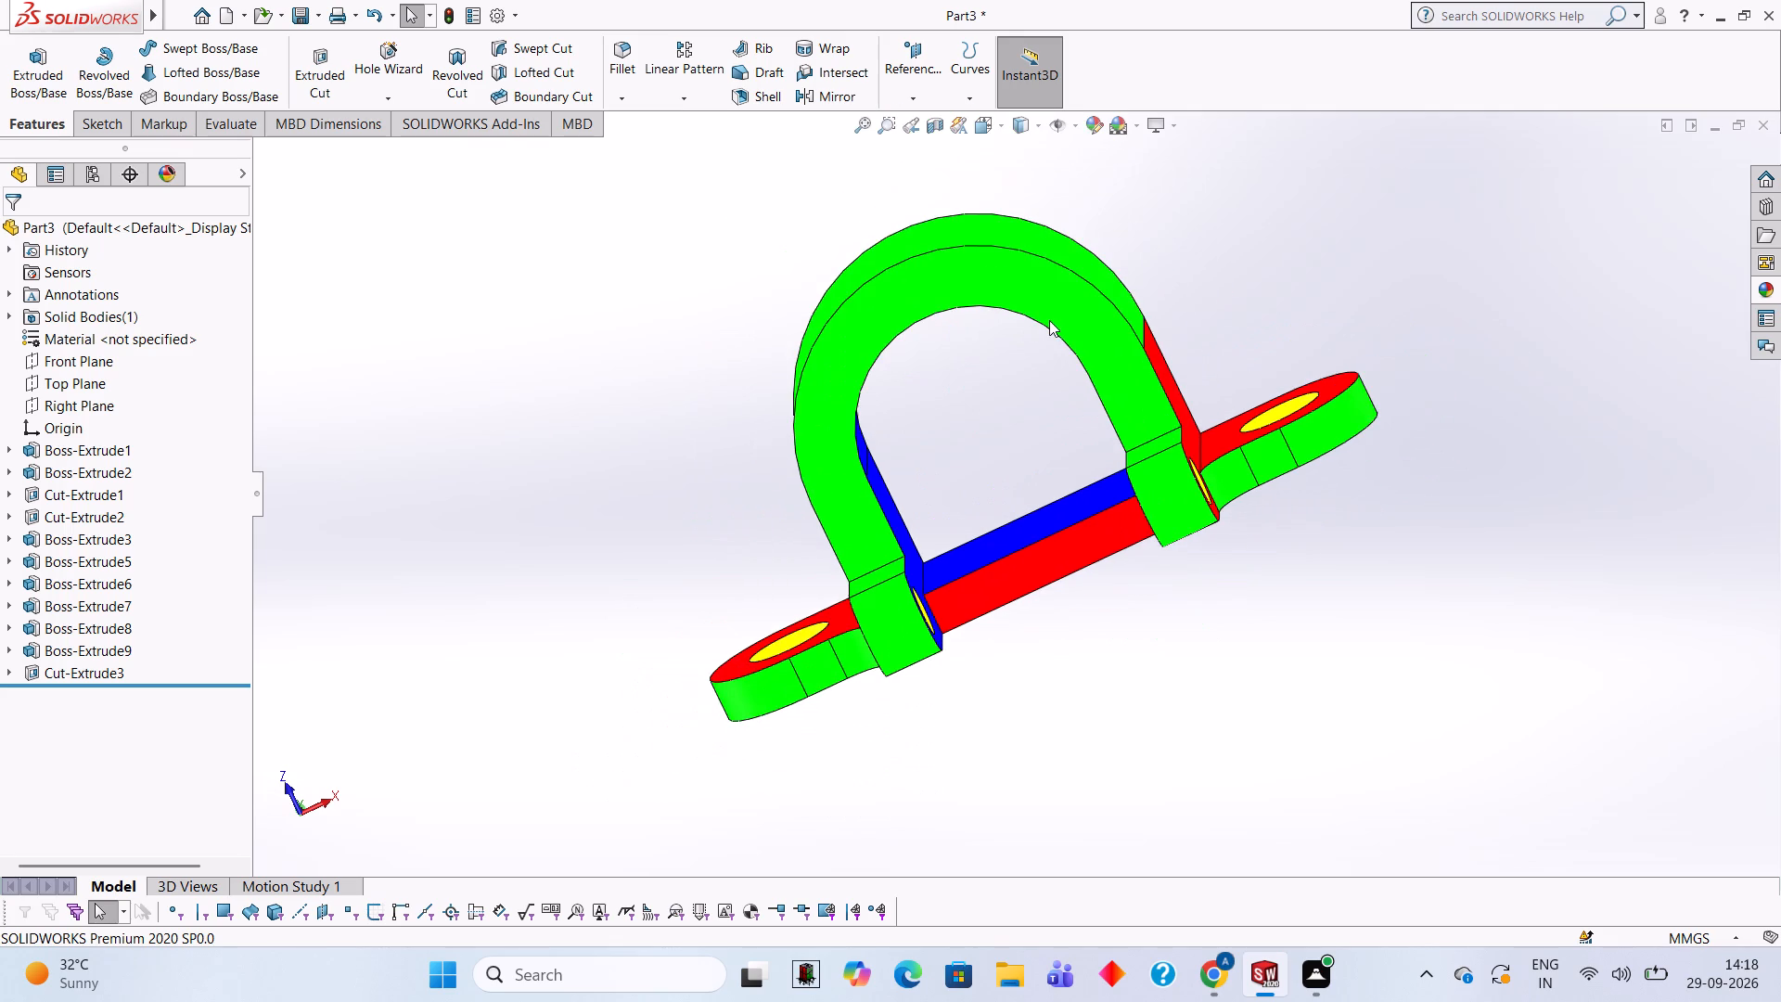
scroll(1085, 278, down, 2)
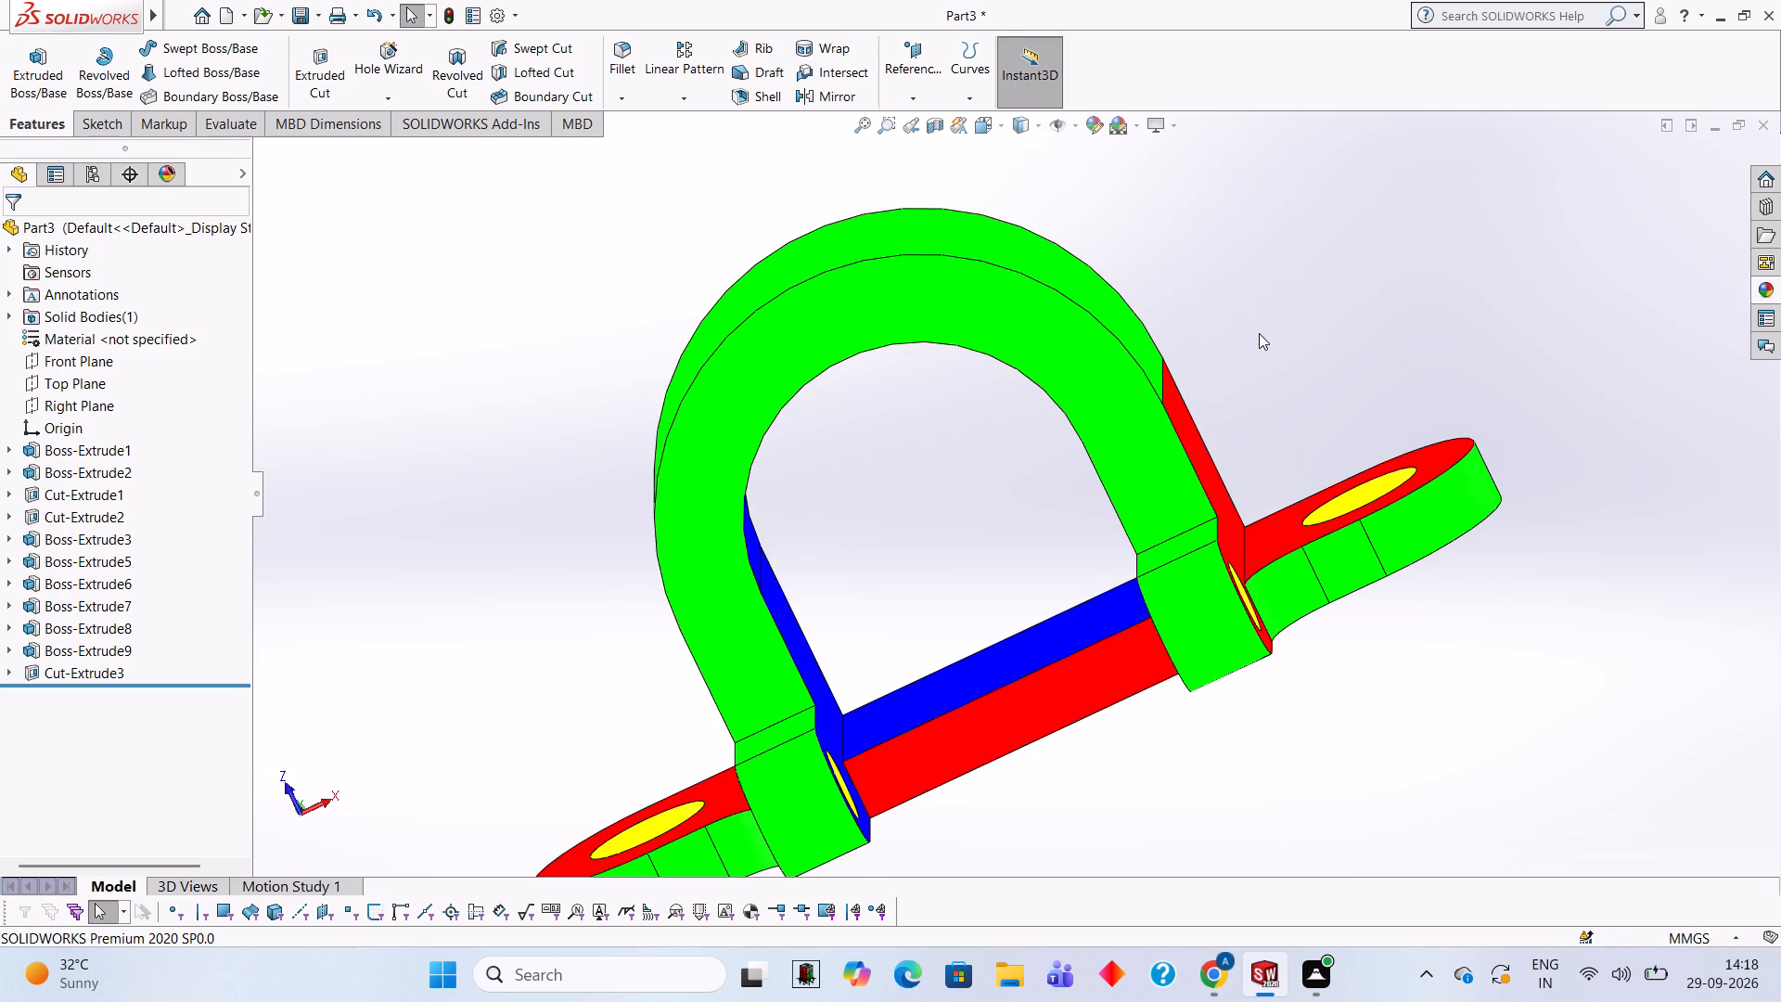
middle_drag(1259, 333, 1224, 391)
scroll(1056, 563, up, 1)
middle_drag(1218, 478, 1170, 566)
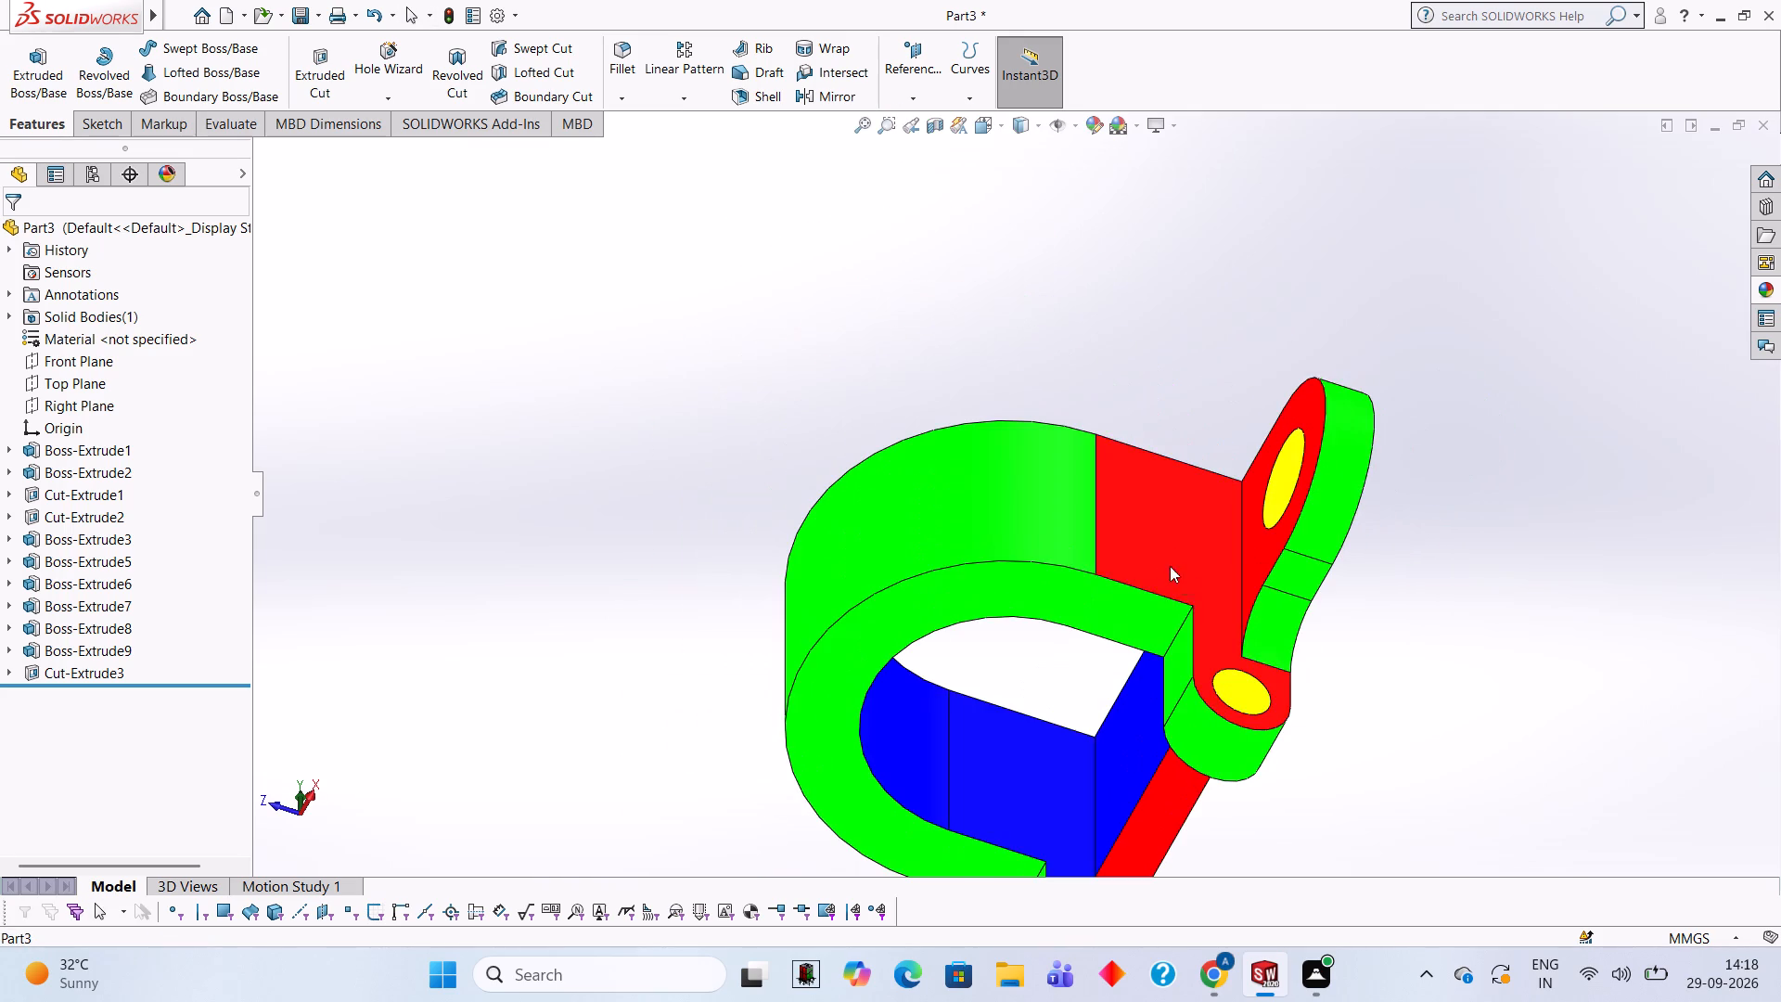
scroll(1067, 648, up, 2)
scroll(1089, 739, down, 2)
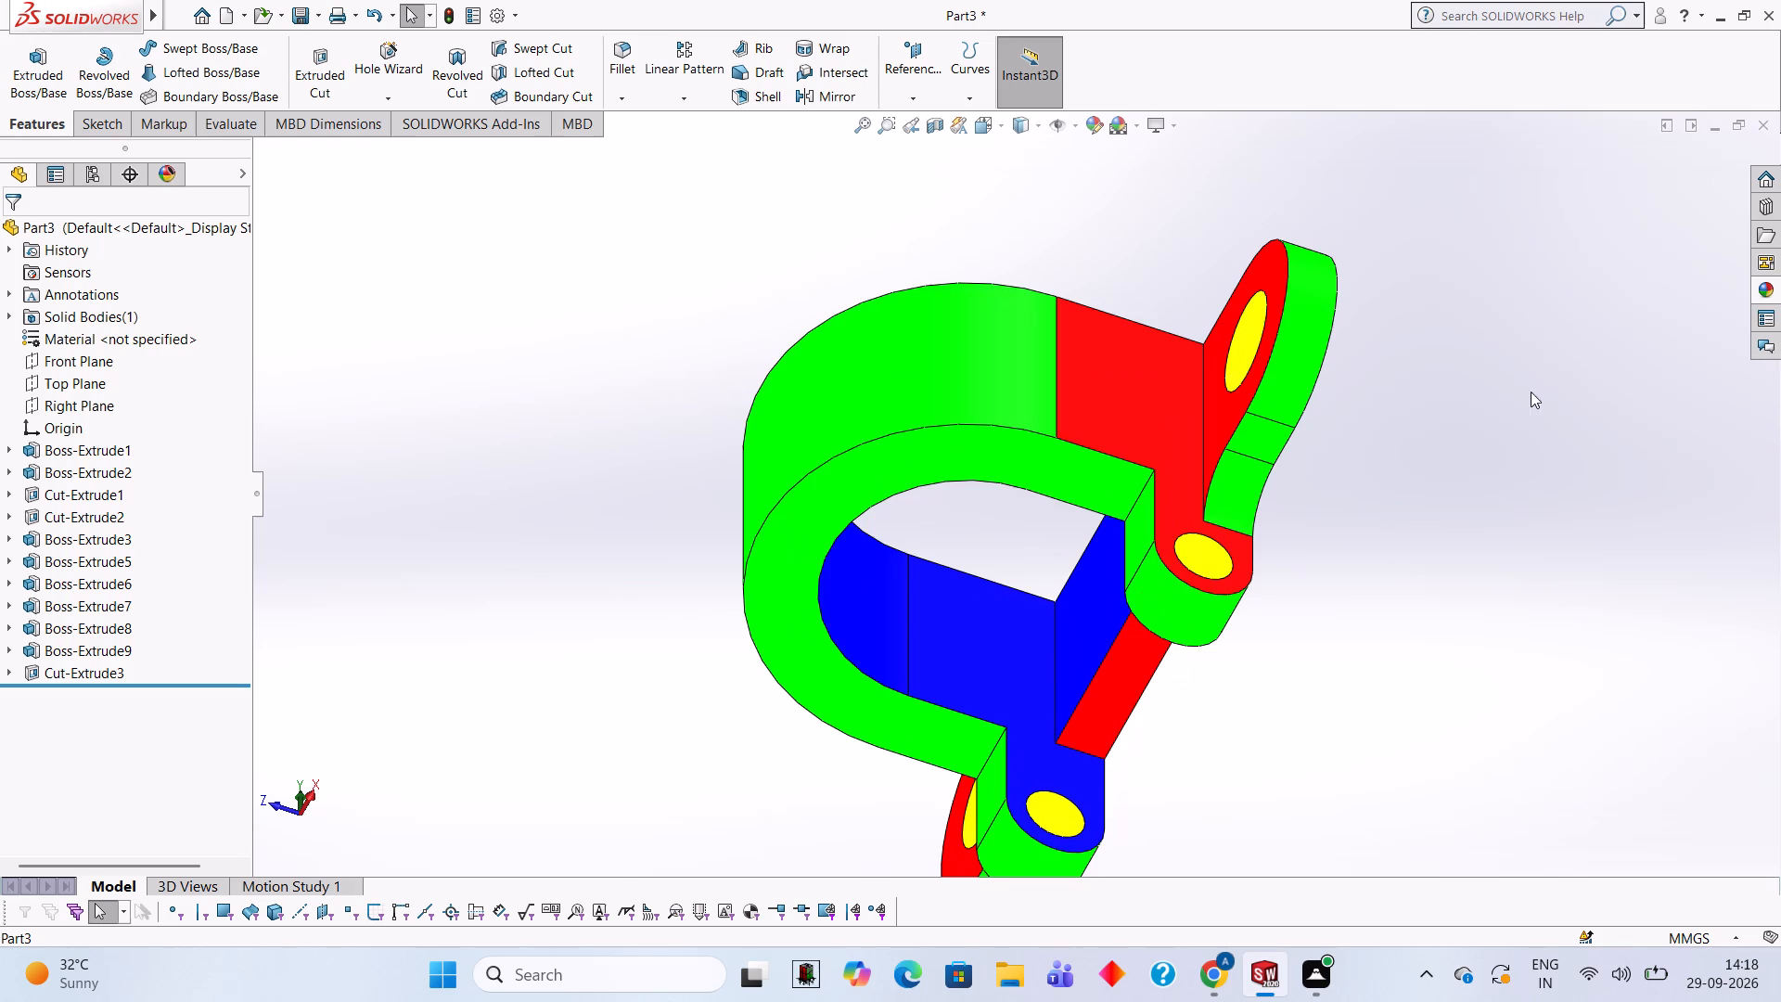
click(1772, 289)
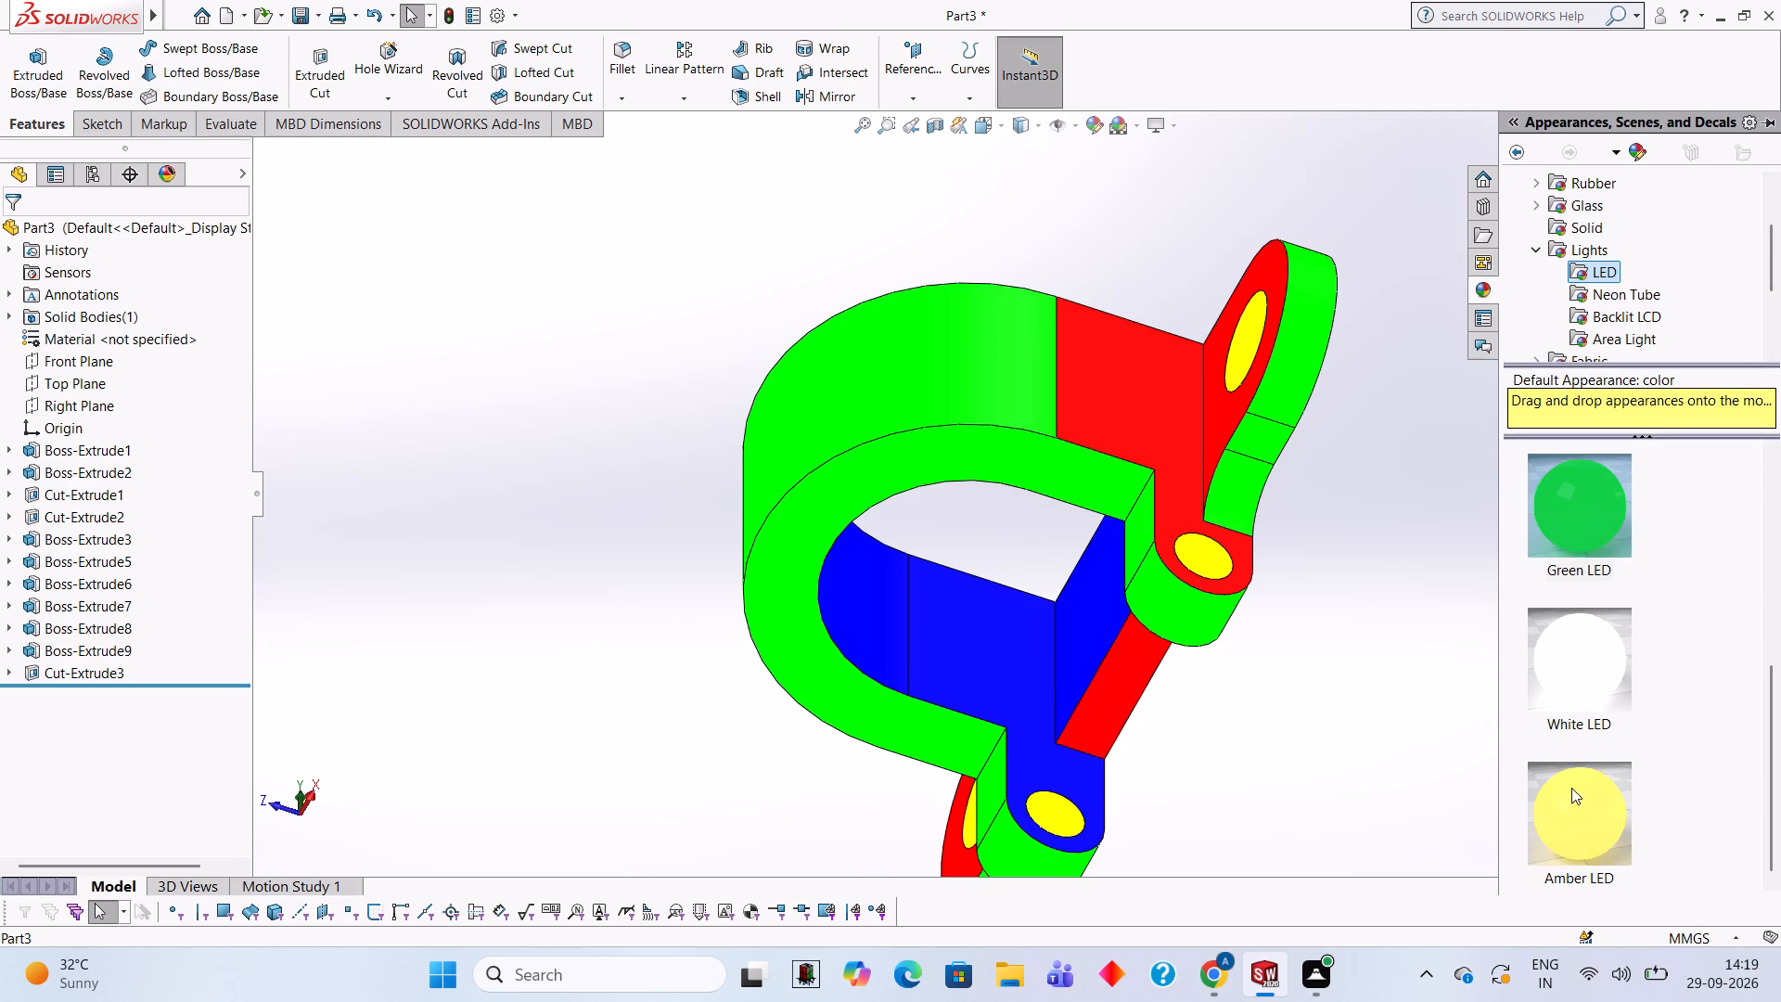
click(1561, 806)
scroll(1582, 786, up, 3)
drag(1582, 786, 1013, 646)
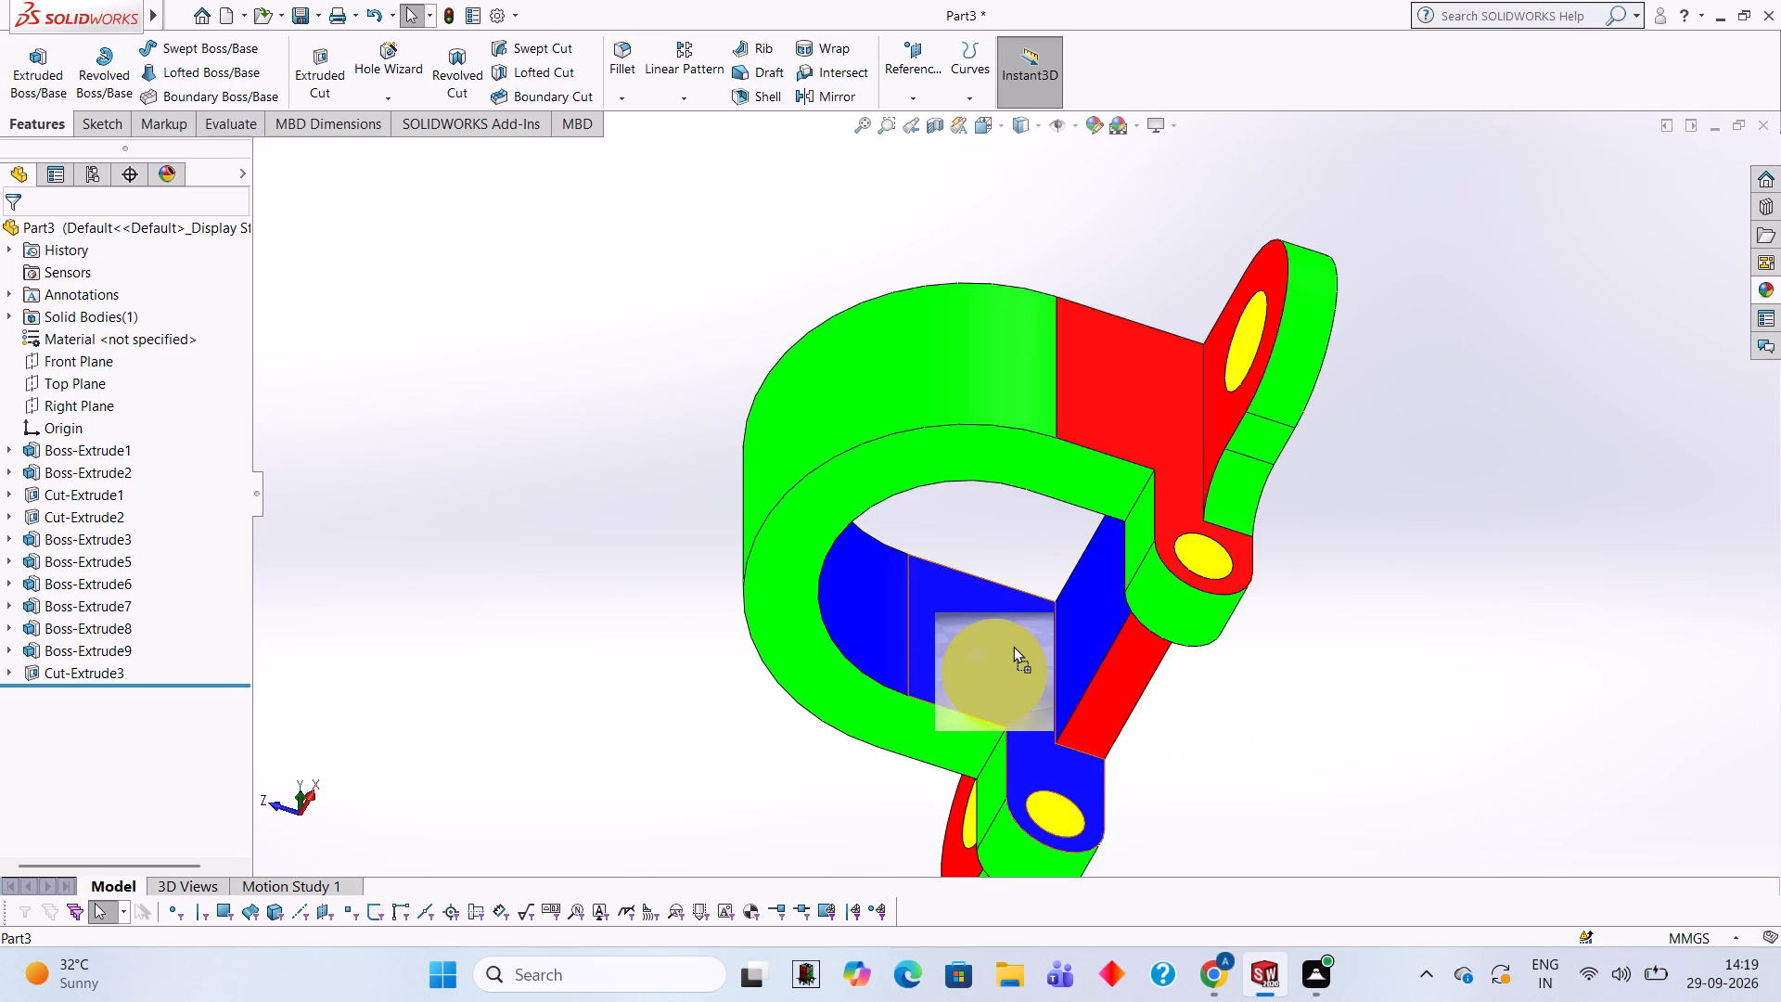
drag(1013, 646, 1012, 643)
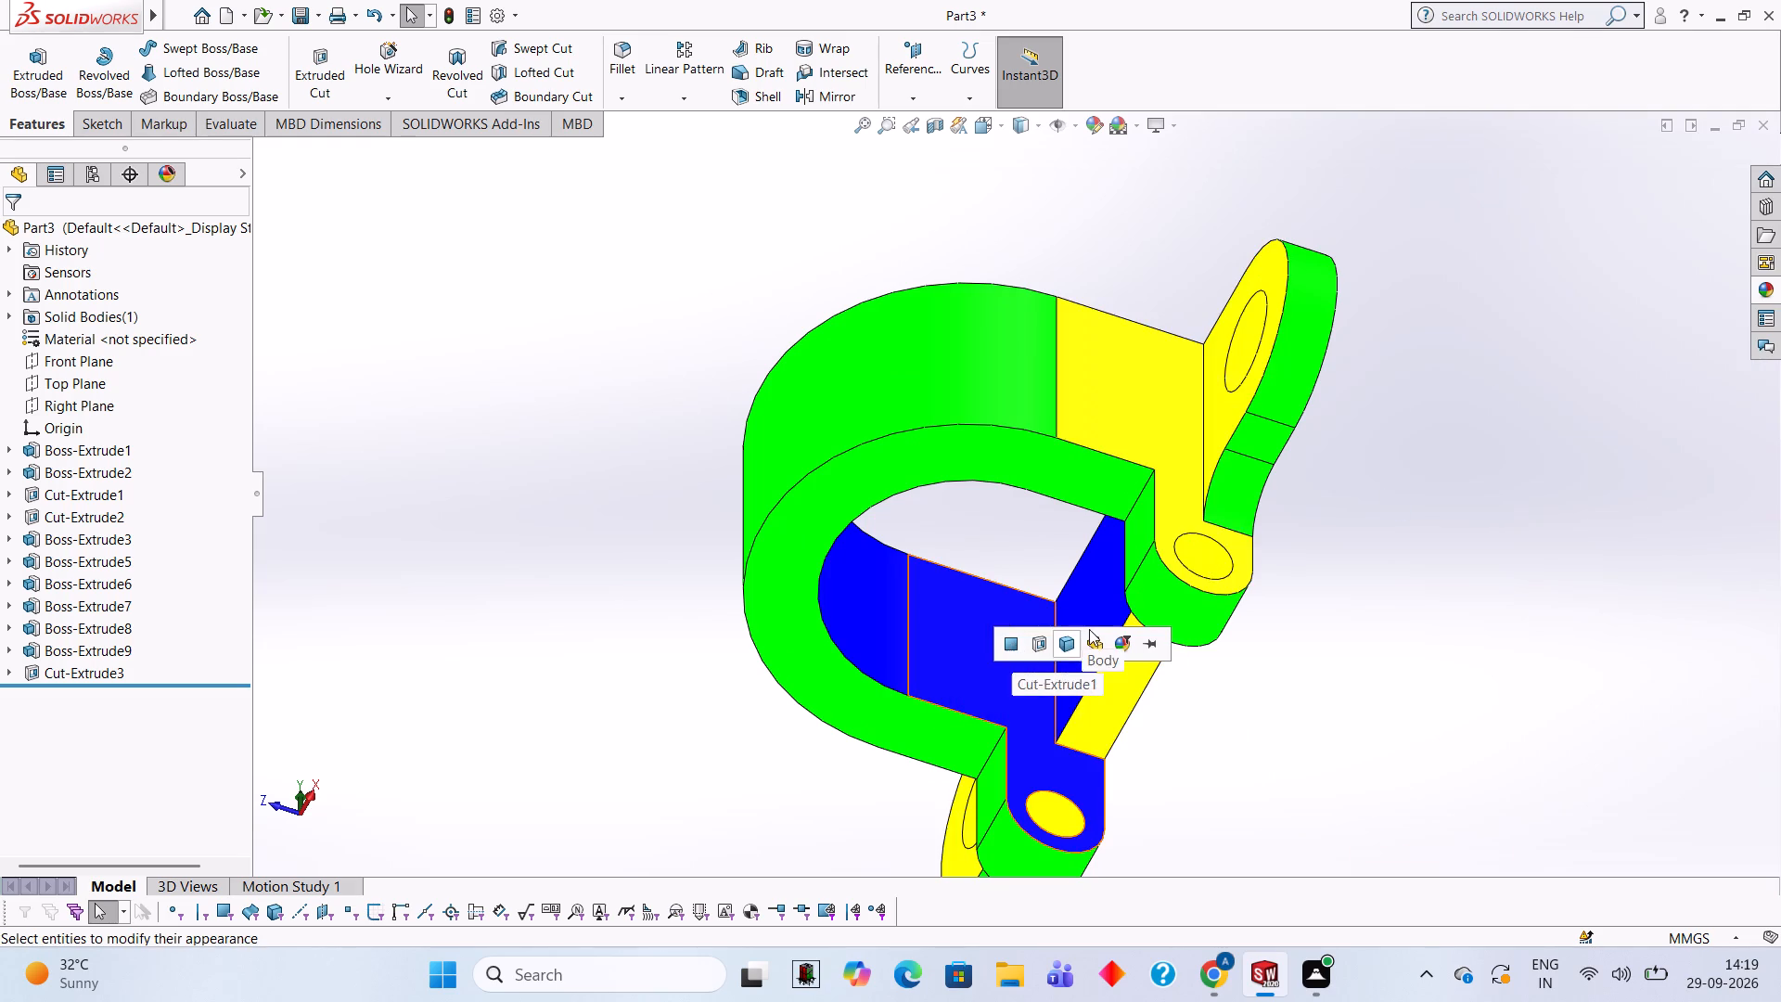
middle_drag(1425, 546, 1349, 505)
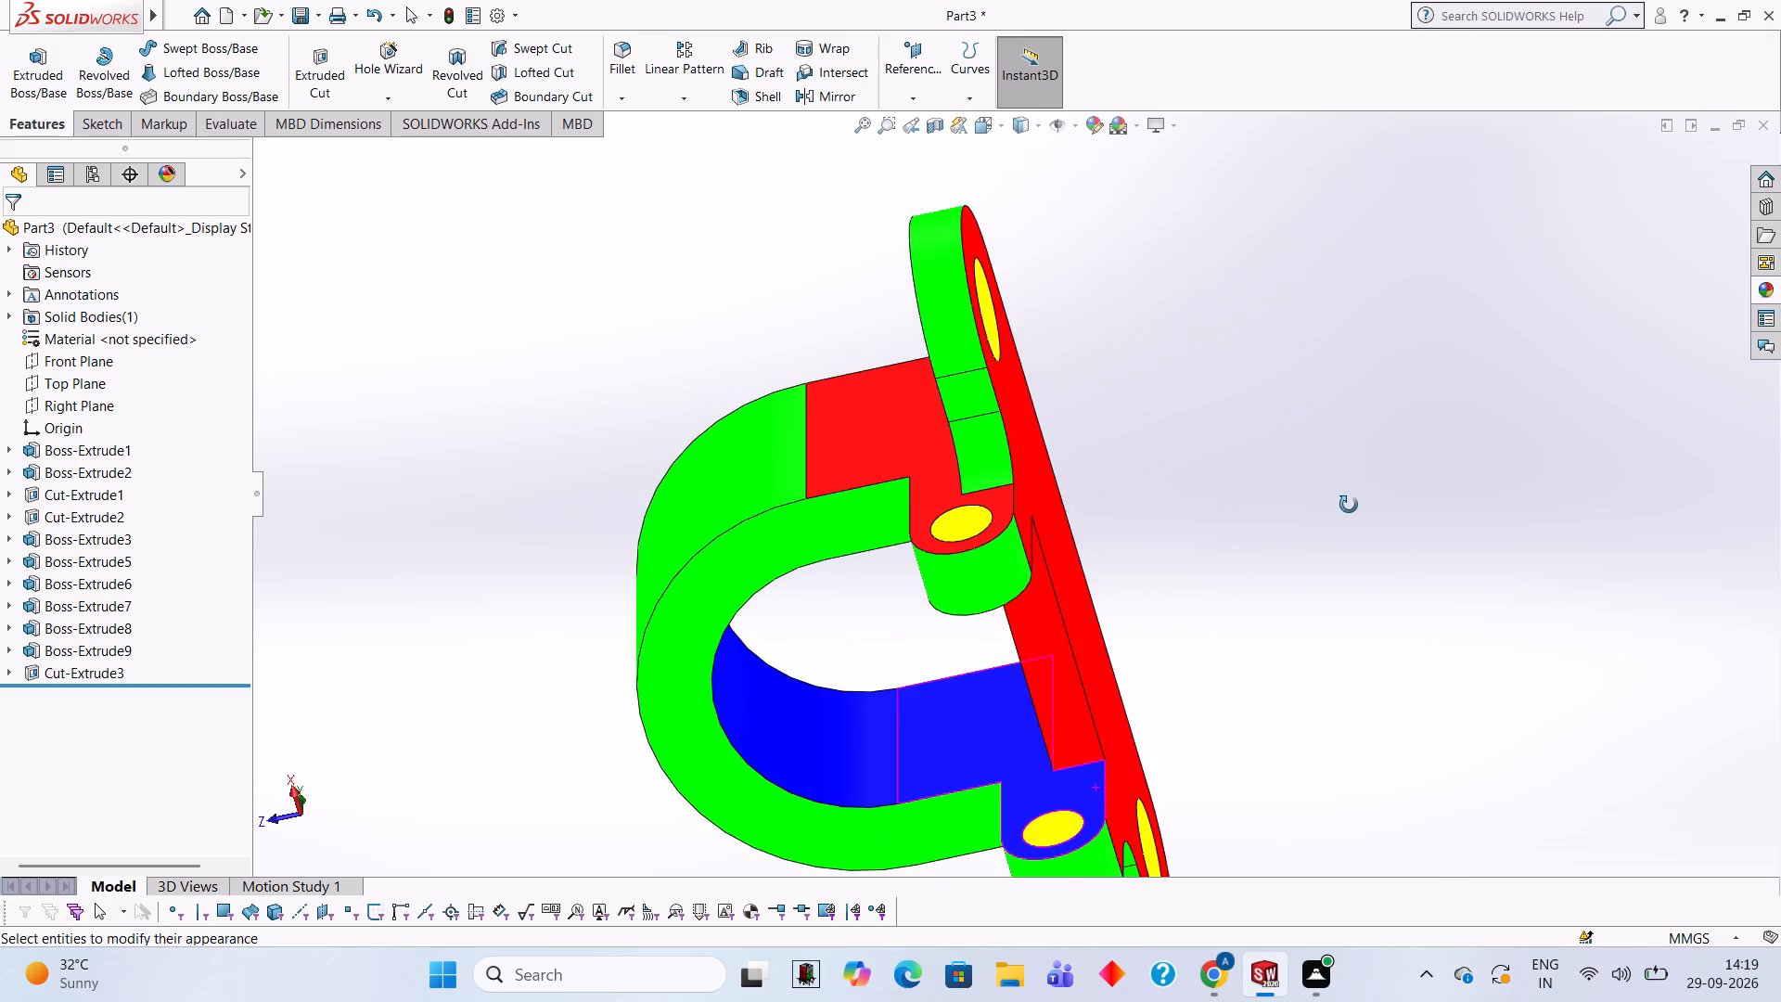
Apply the Yellow LED appearance to only the curved inner face of the arch opening.
middle_drag(1349, 505, 1326, 497)
scroll(1043, 742, up, 2)
middle_drag(1384, 465, 1327, 465)
scroll(1327, 465, down, 1)
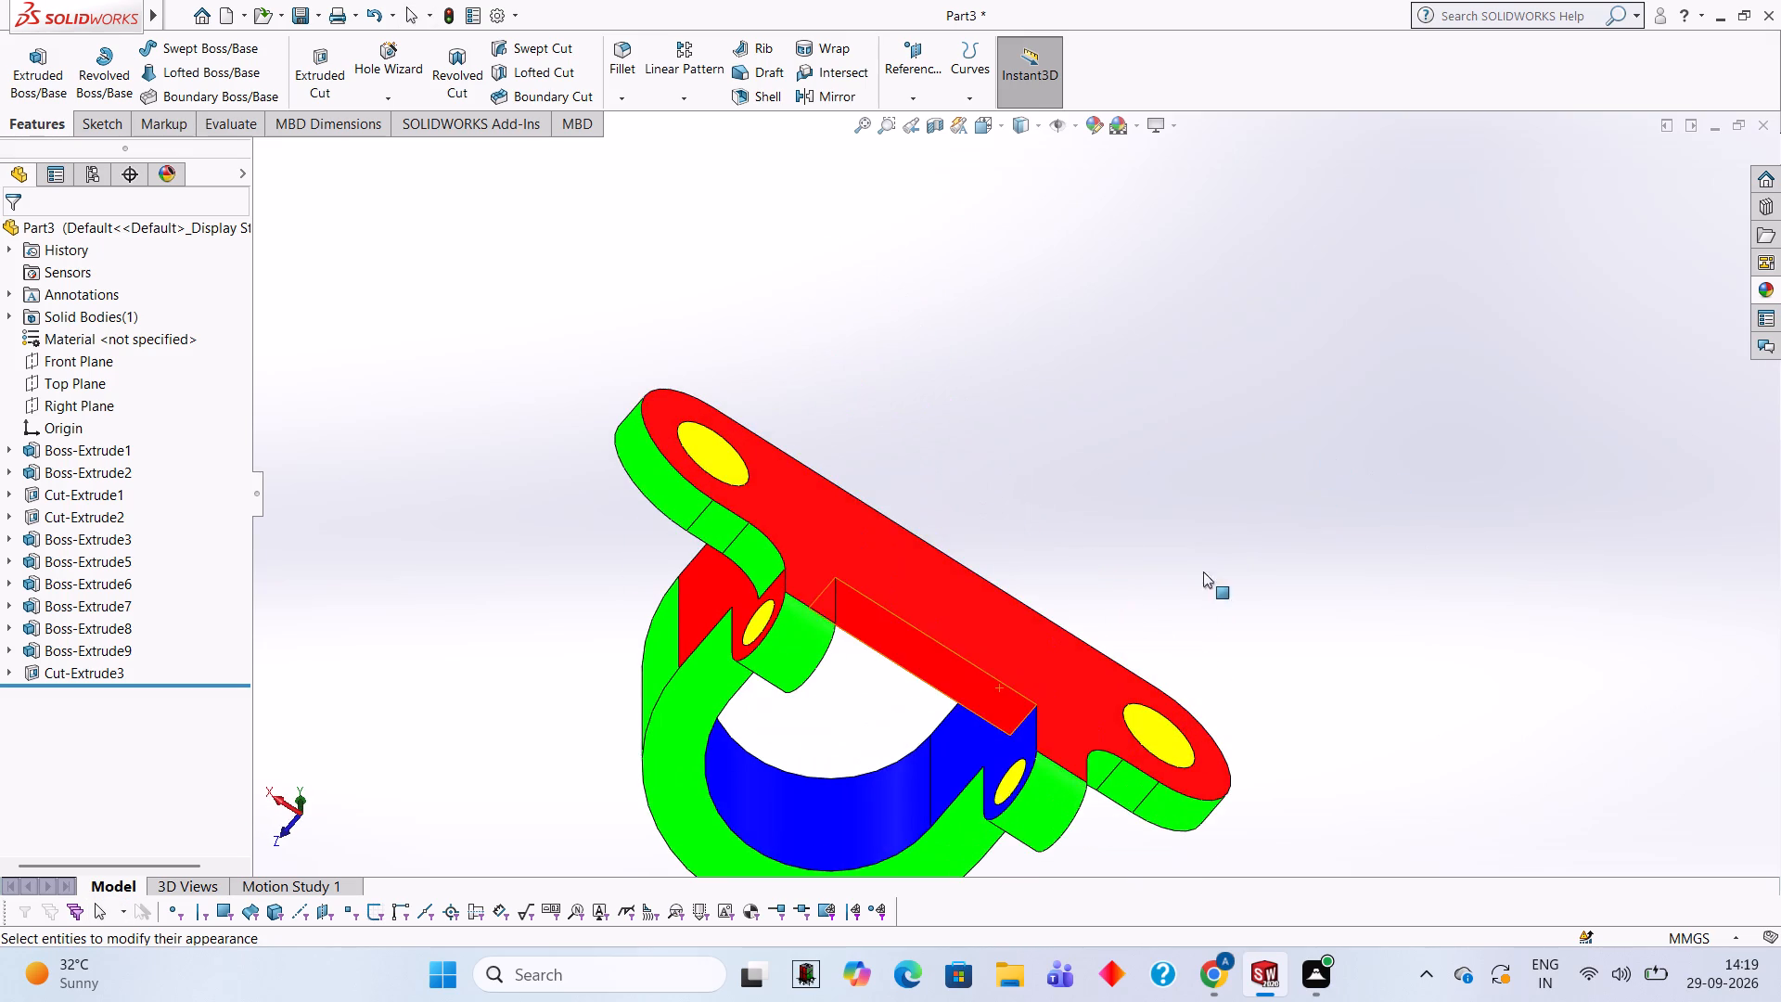
scroll(1133, 627, down, 1)
scroll(1057, 677, up, 3)
middle_drag(1181, 485, 1157, 497)
click(1764, 286)
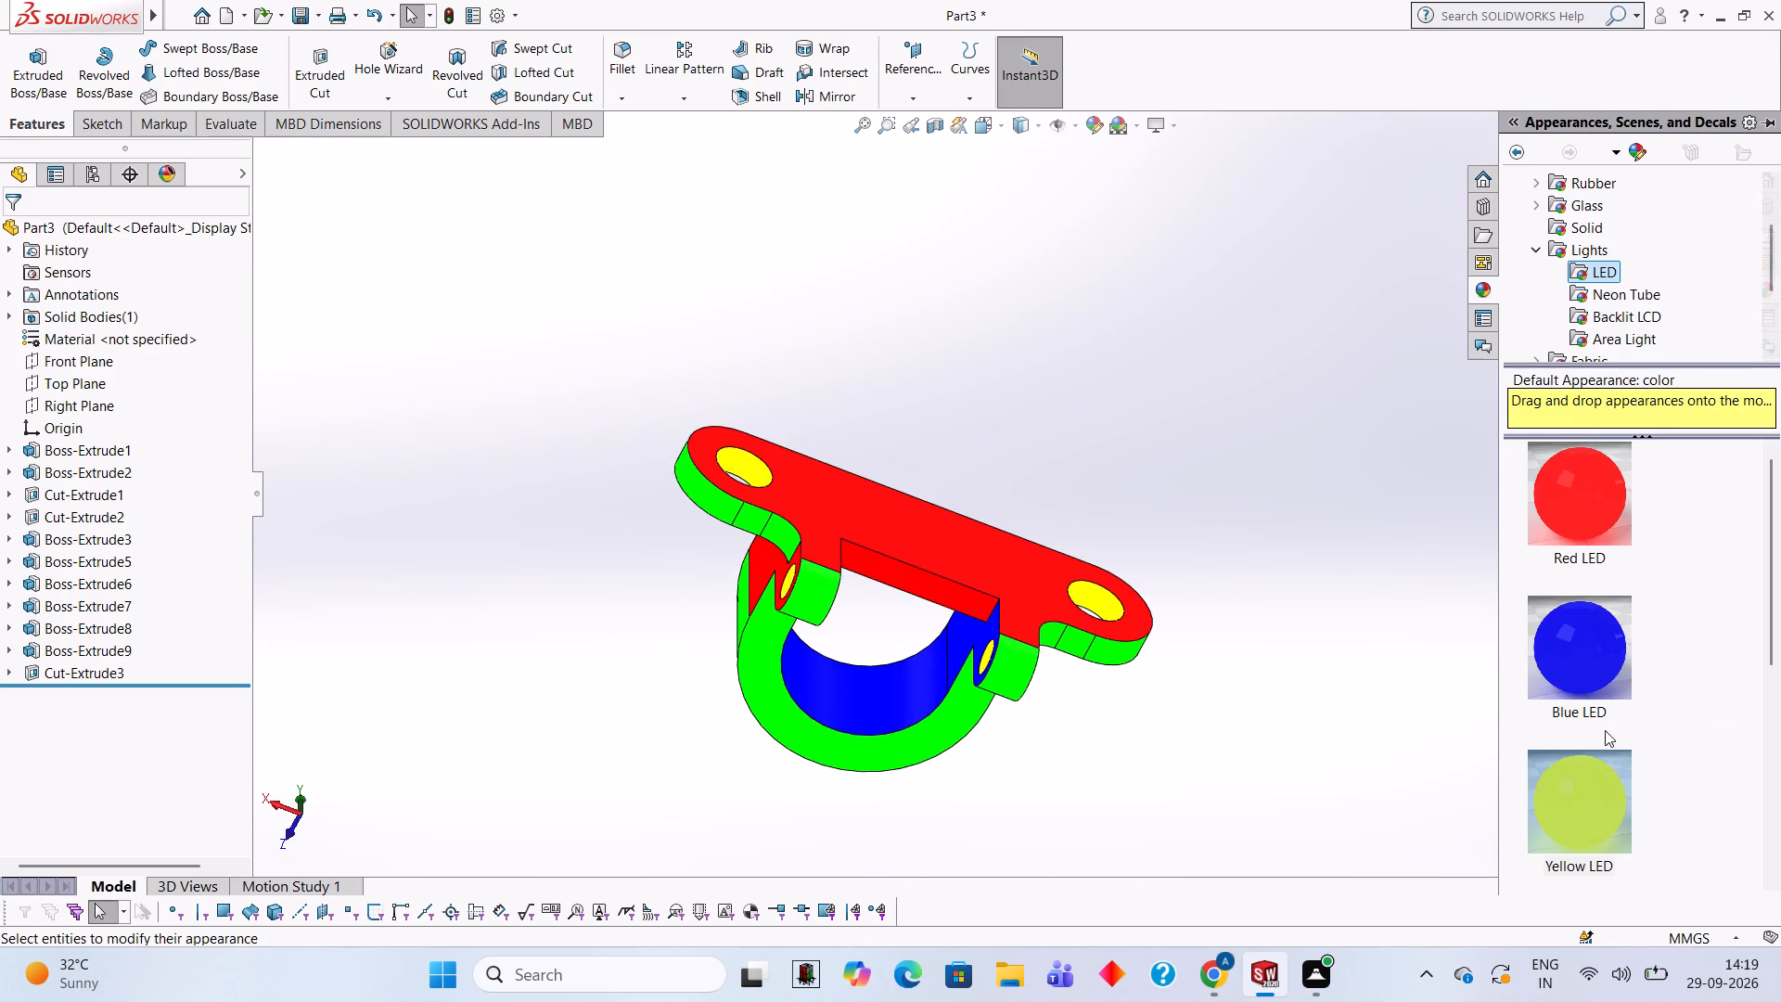
drag(1593, 773, 916, 655)
click(916, 655)
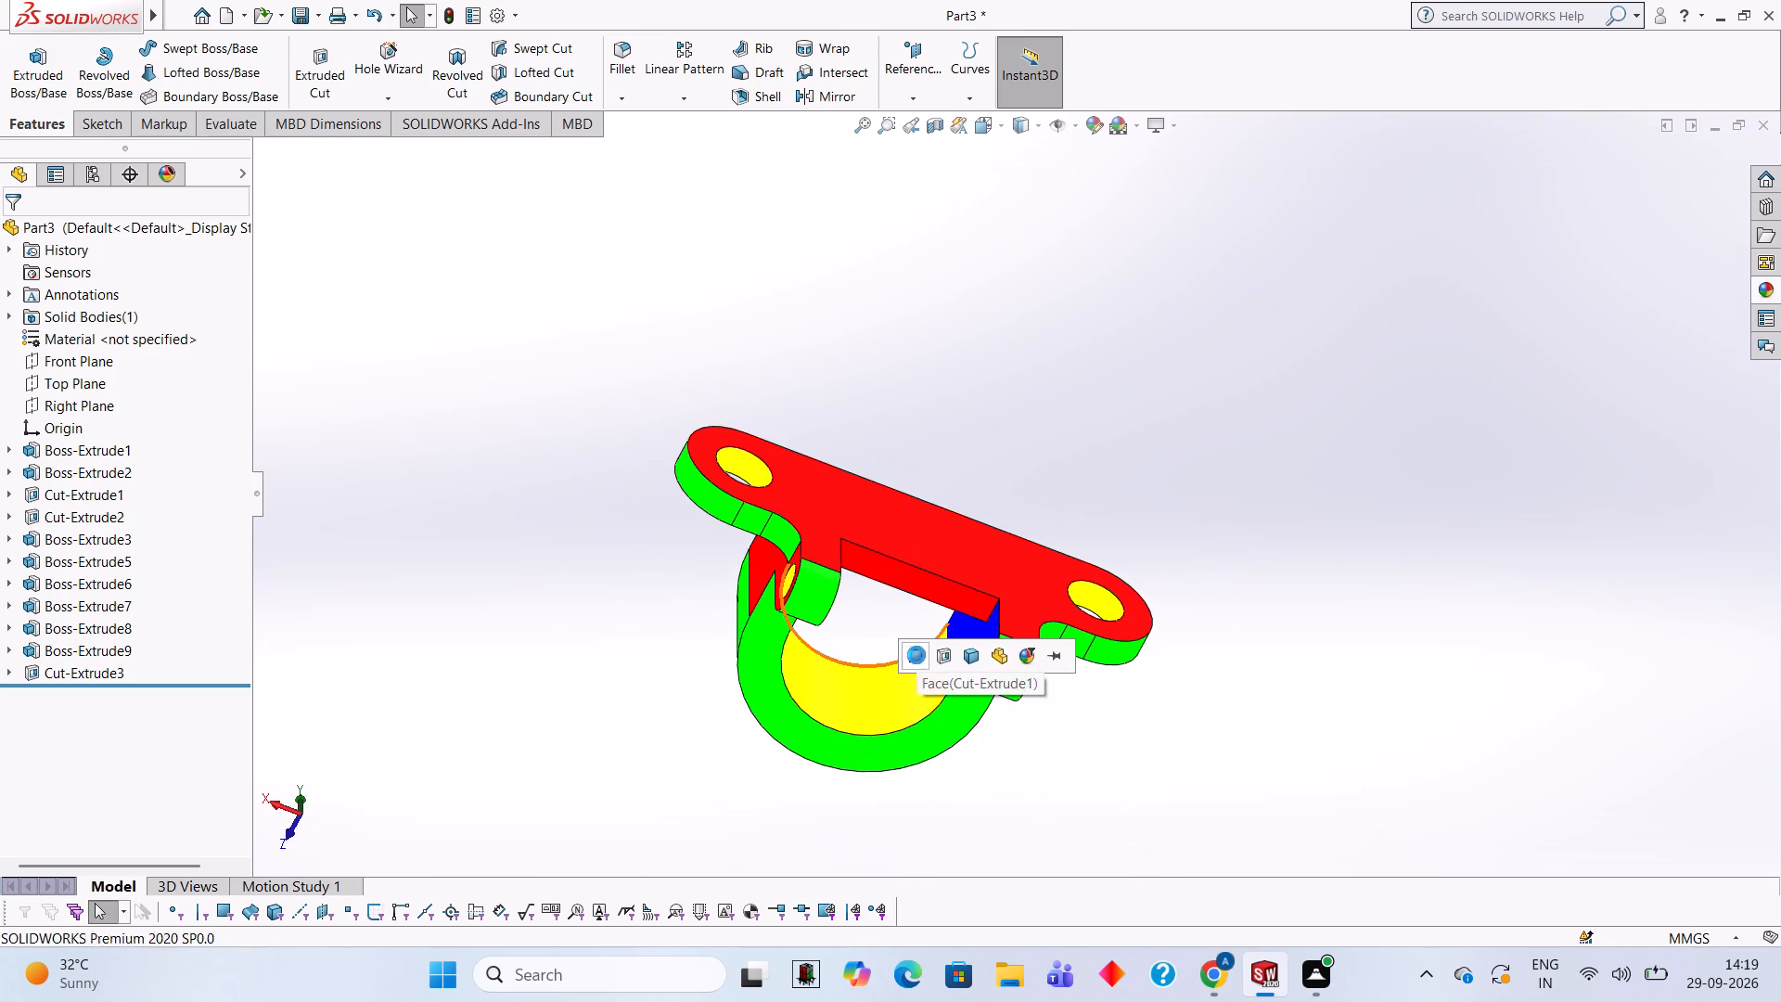
Inspect the bracket from all around to check the yellow inner arch face against the neighbouring colours.
middle_drag(1129, 557, 1410, 494)
scroll(1386, 505, up, 2)
middle_drag(1386, 505, 1521, 583)
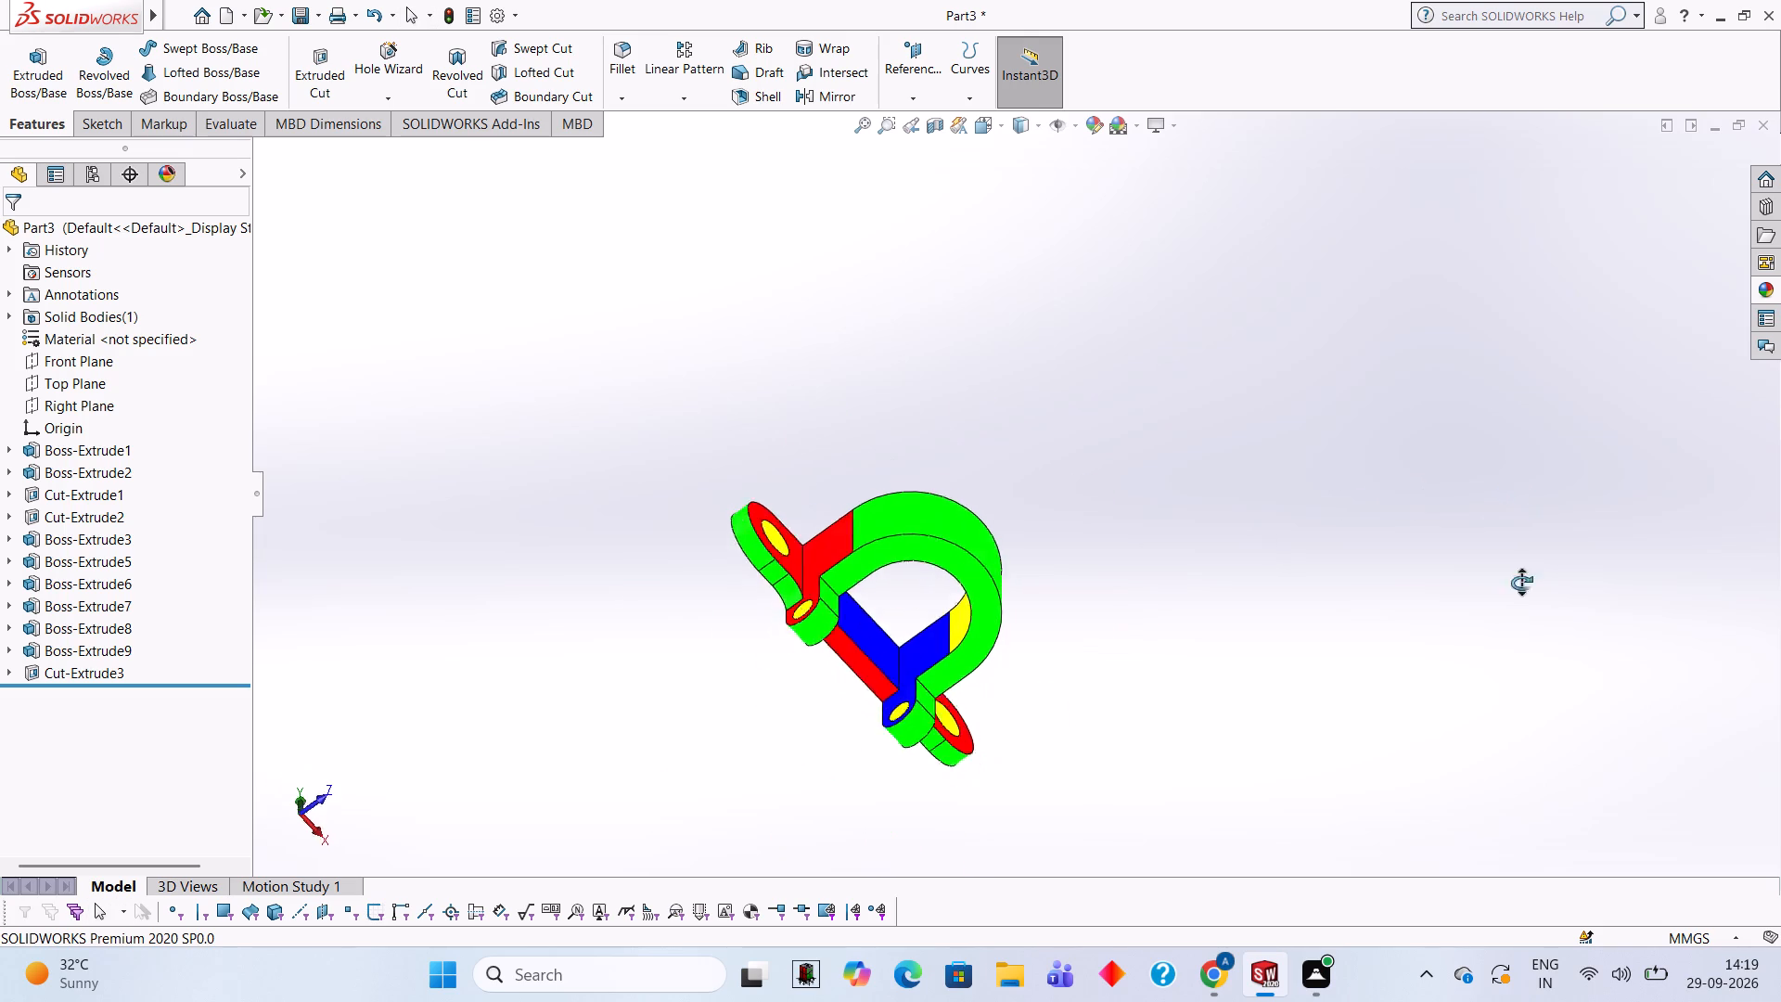
middle_drag(1521, 583, 1481, 593)
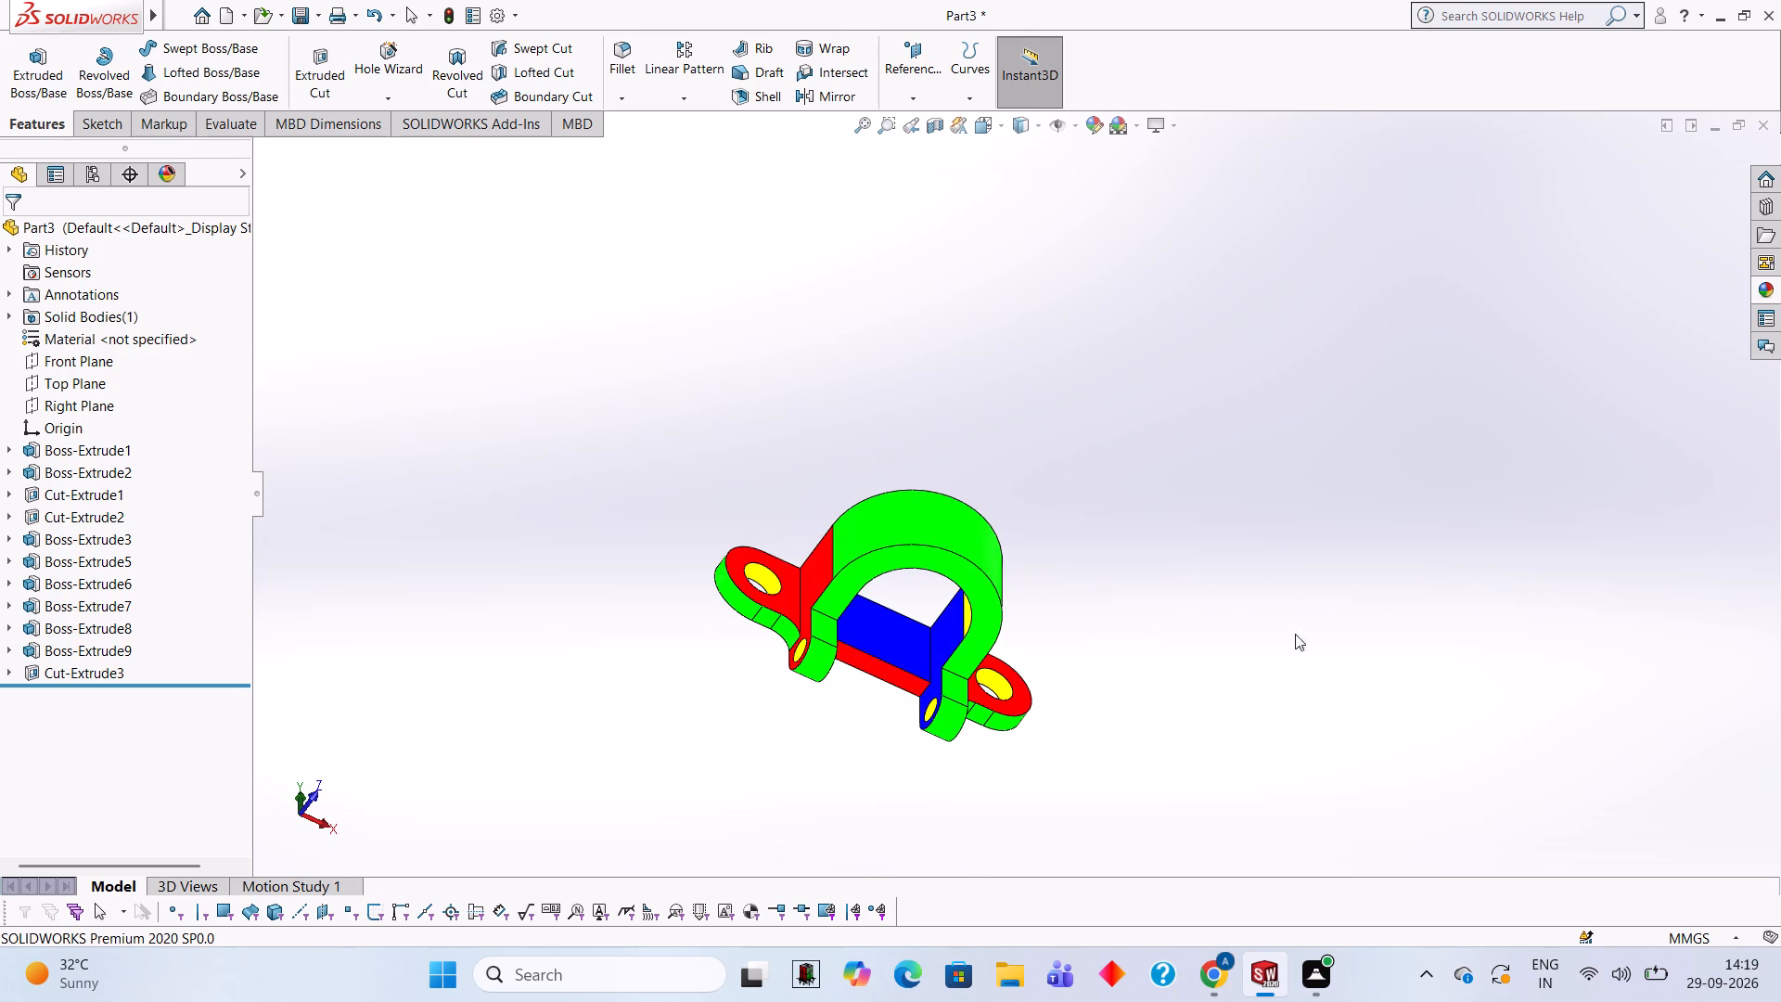
middle_drag(1273, 715, 1407, 642)
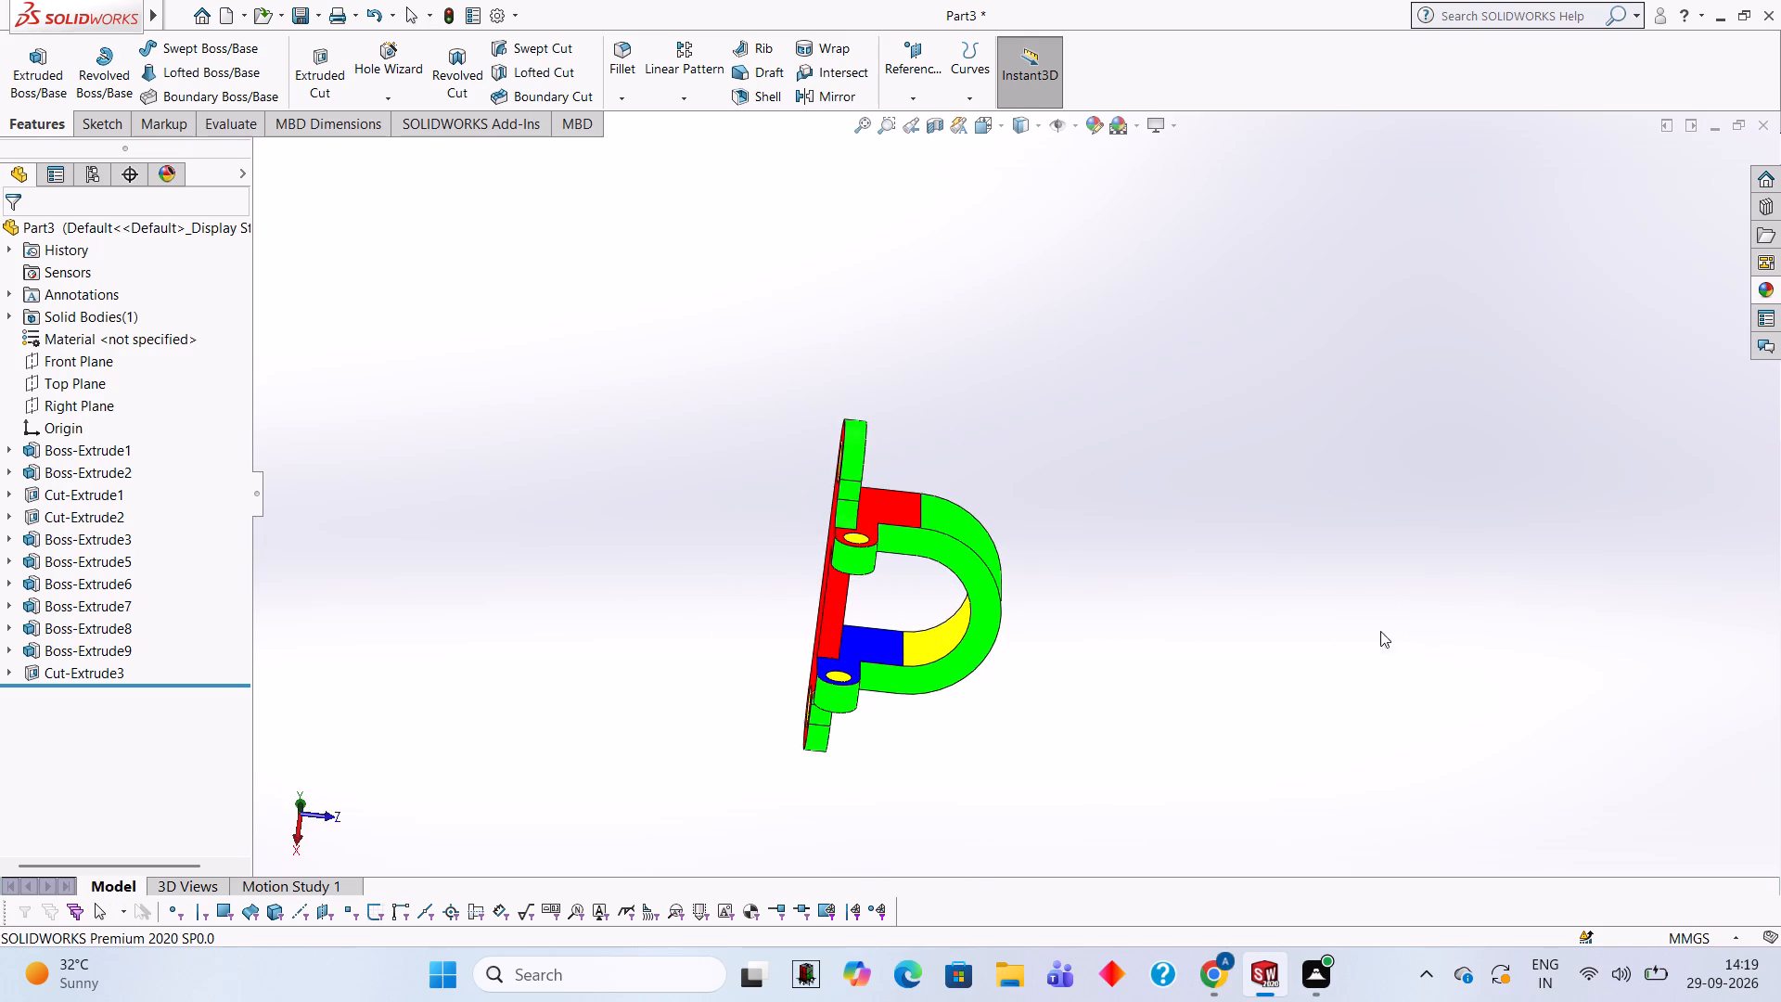
middle_drag(1205, 558, 1044, 734)
middle_drag(1140, 443, 1156, 723)
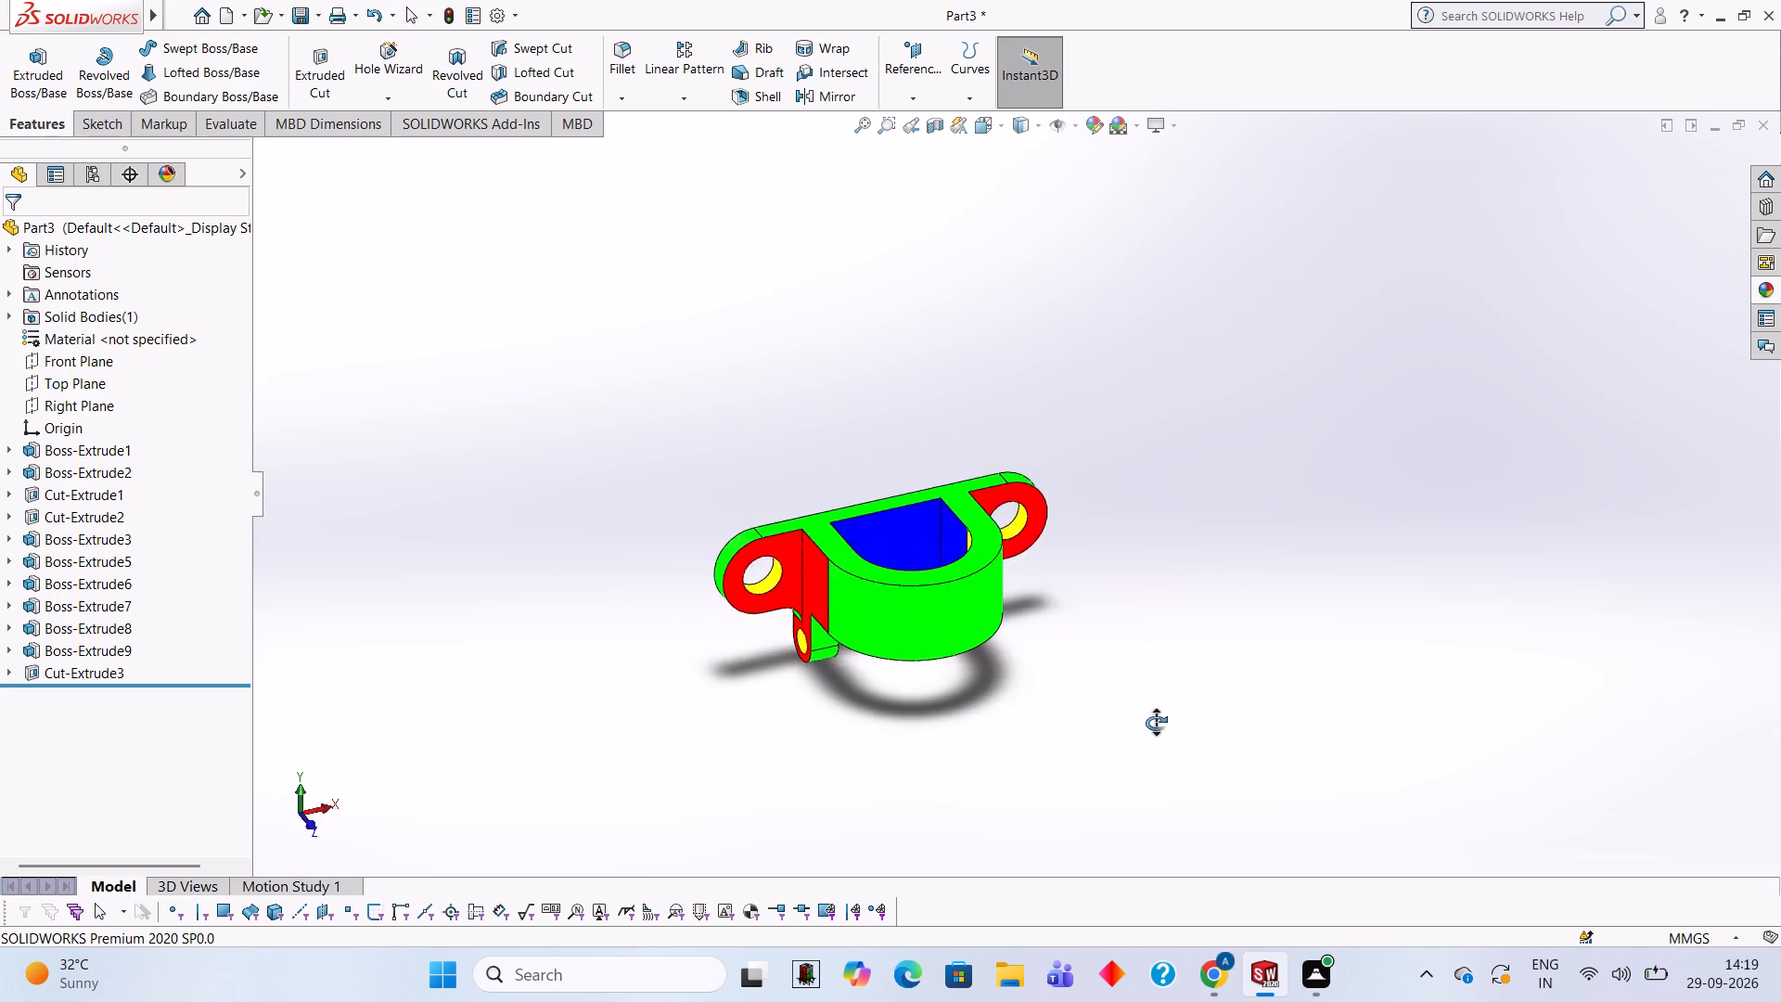
middle_drag(1156, 723, 1103, 416)
middle_drag(1137, 682, 1132, 601)
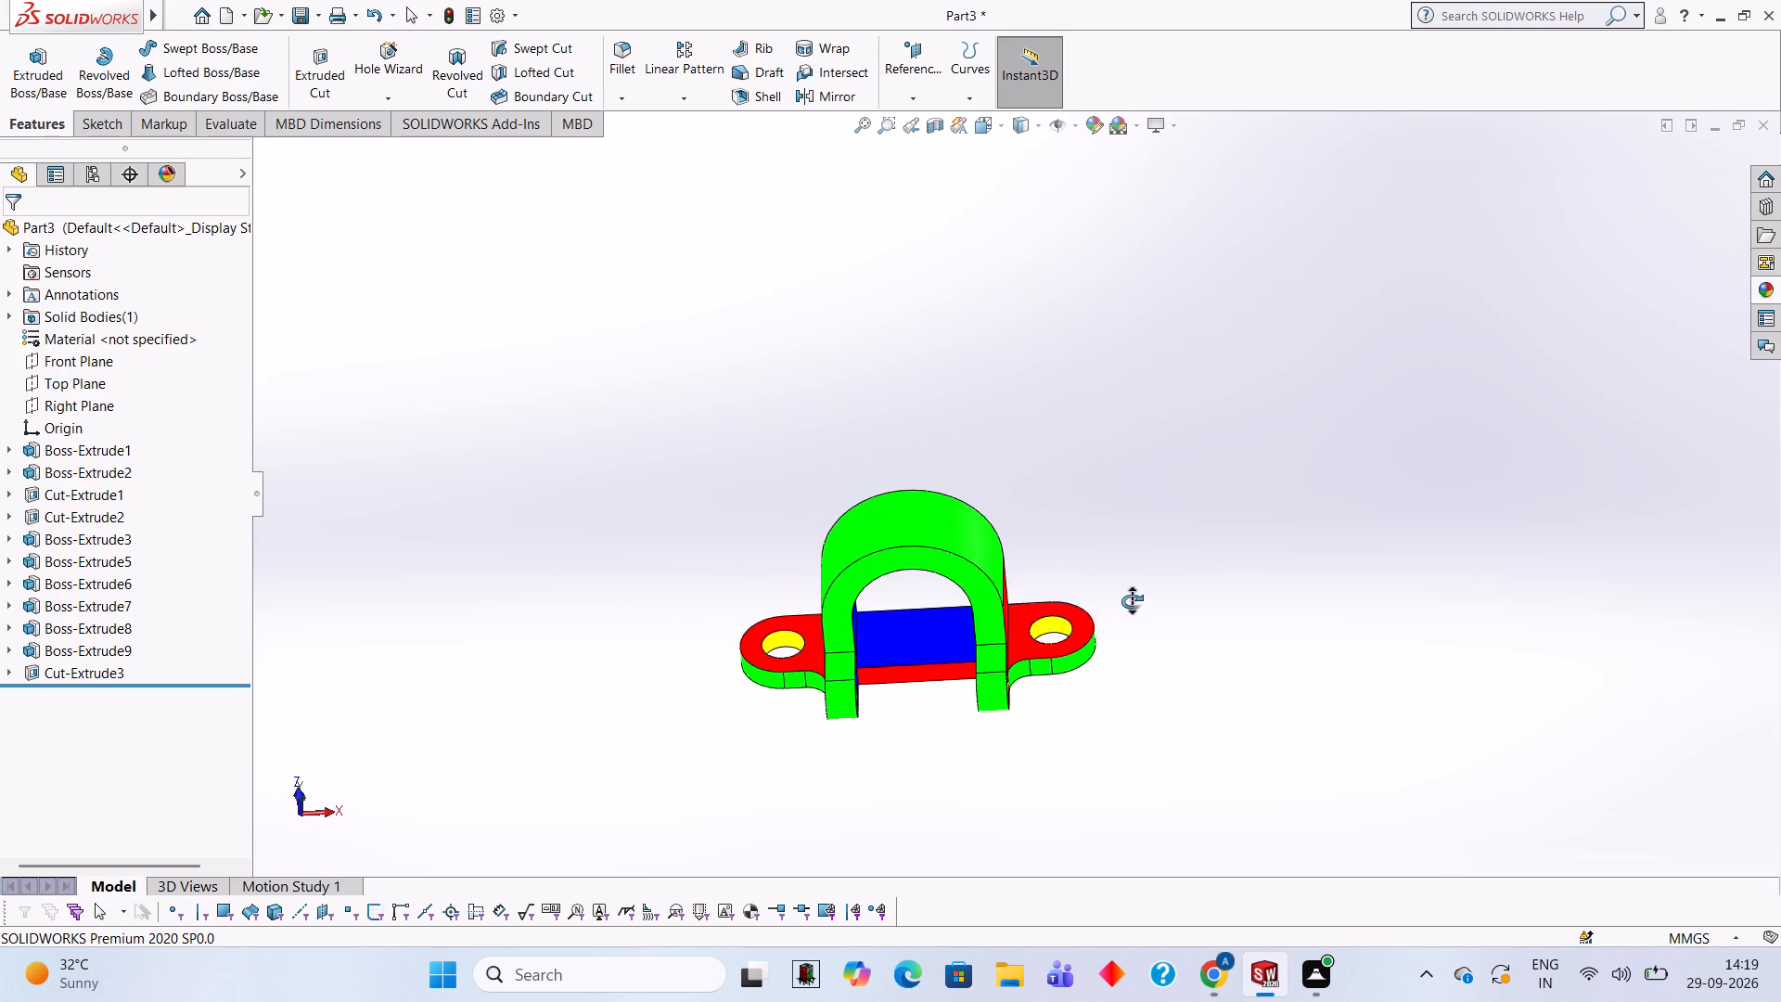
middle_drag(1132, 601, 1138, 503)
scroll(913, 542, down, 3)
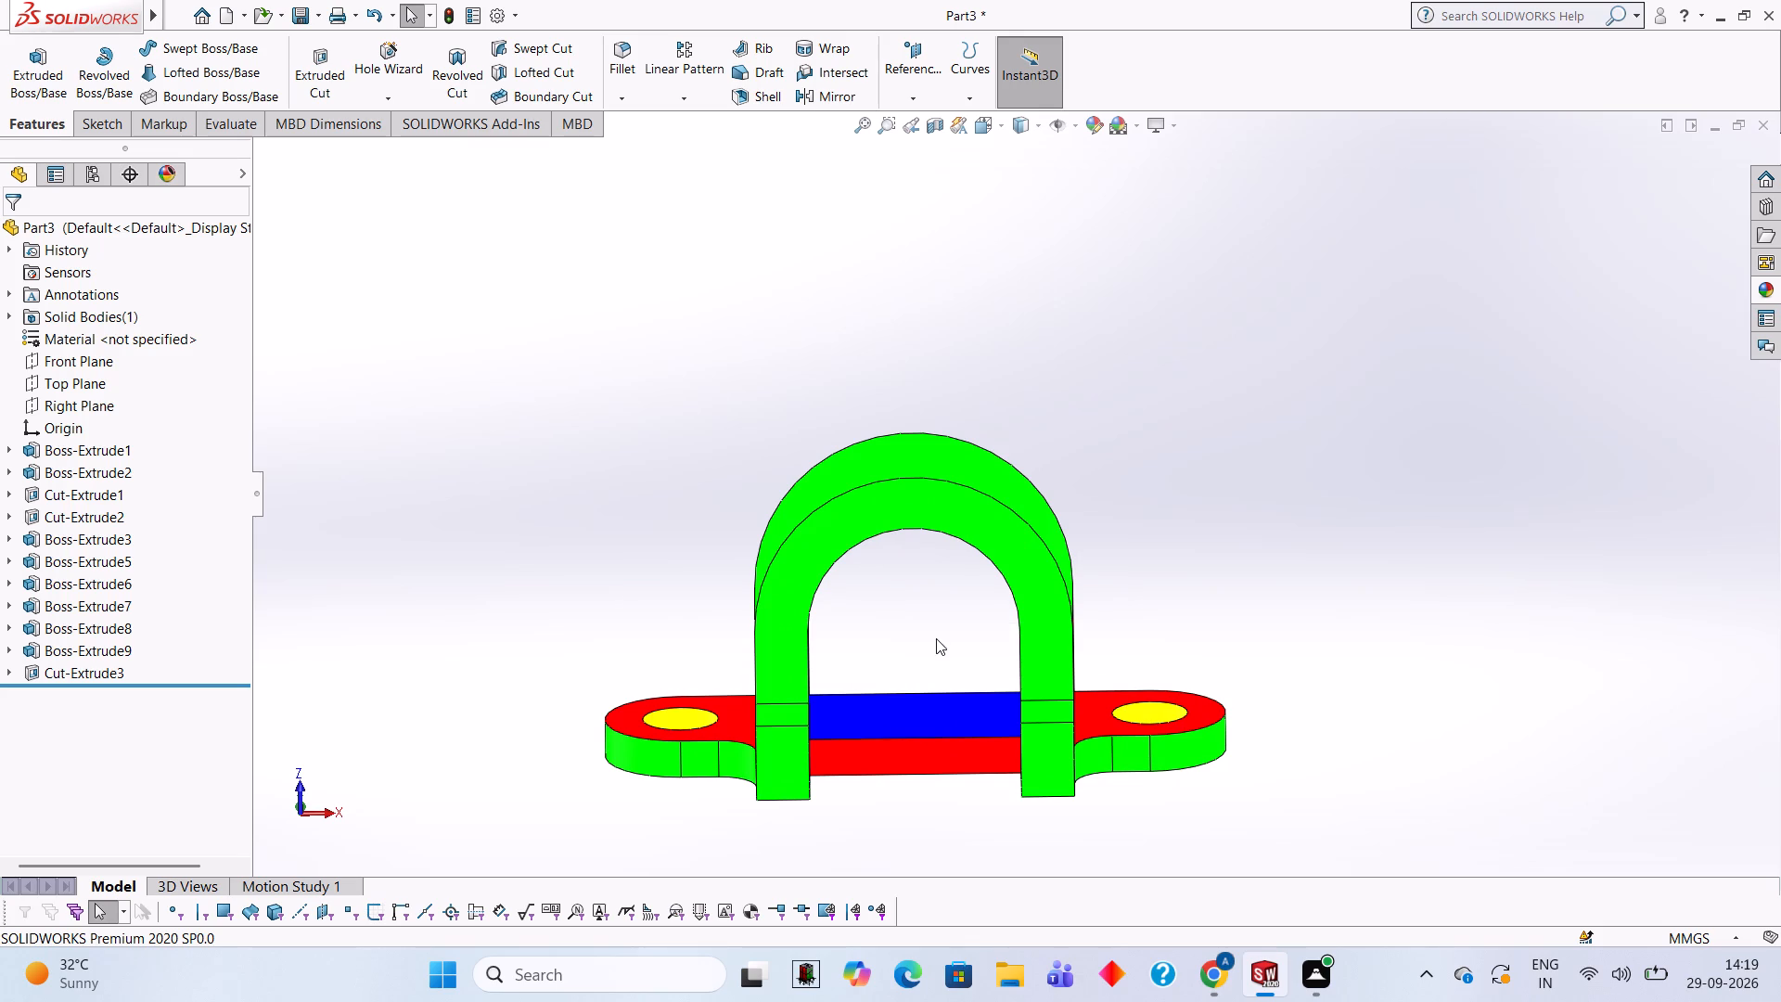
scroll(948, 643, down, 1)
middle_drag(1178, 514, 1200, 531)
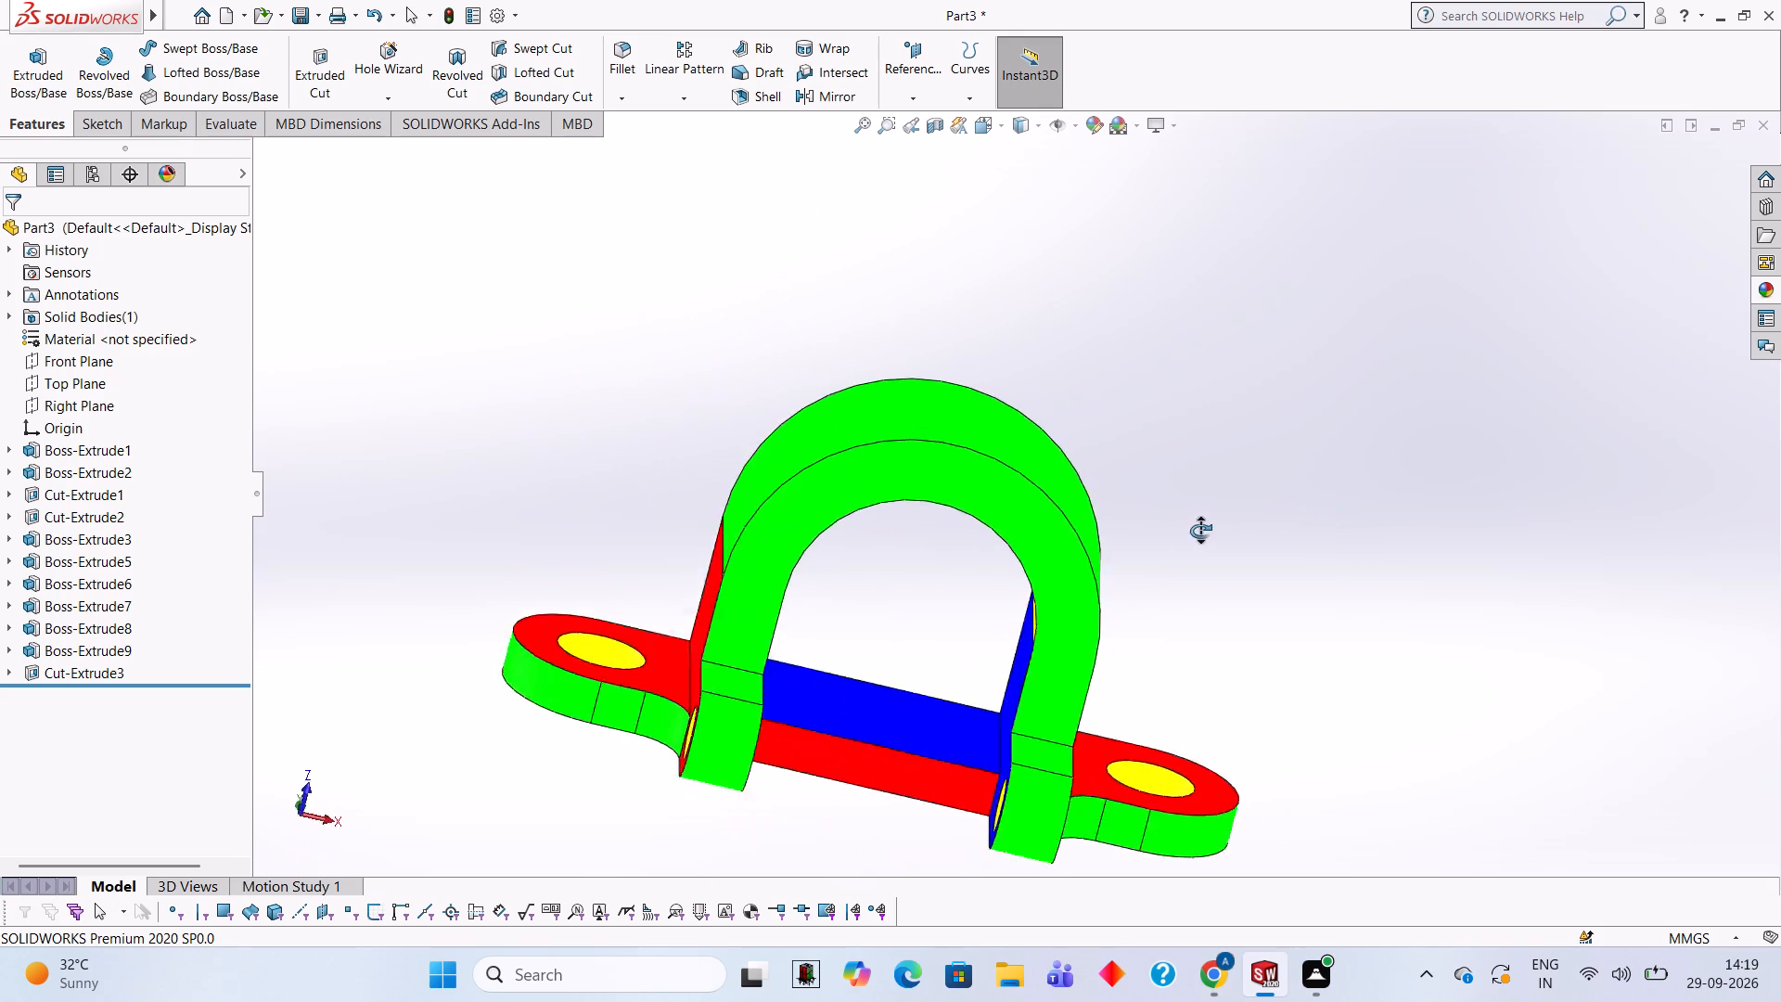
middle_drag(1200, 531, 1185, 454)
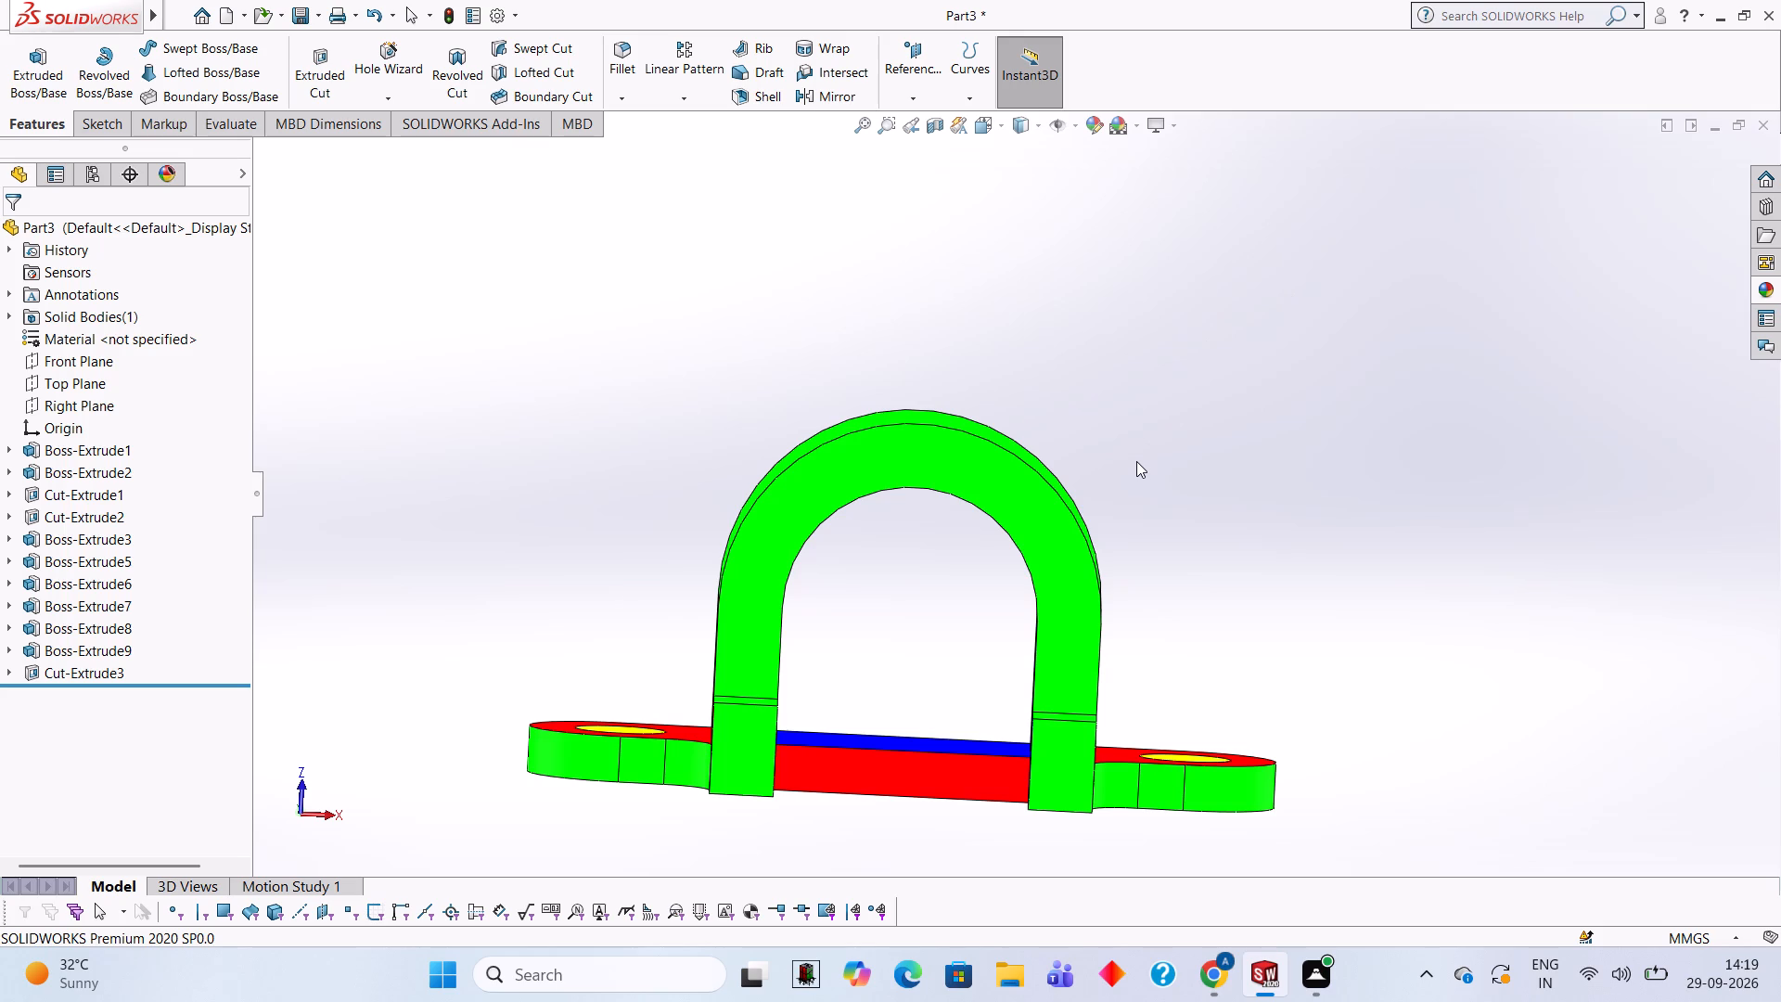
middle_drag(1249, 441, 1153, 444)
scroll(1170, 389, up, 2)
middle_drag(1170, 389, 1162, 545)
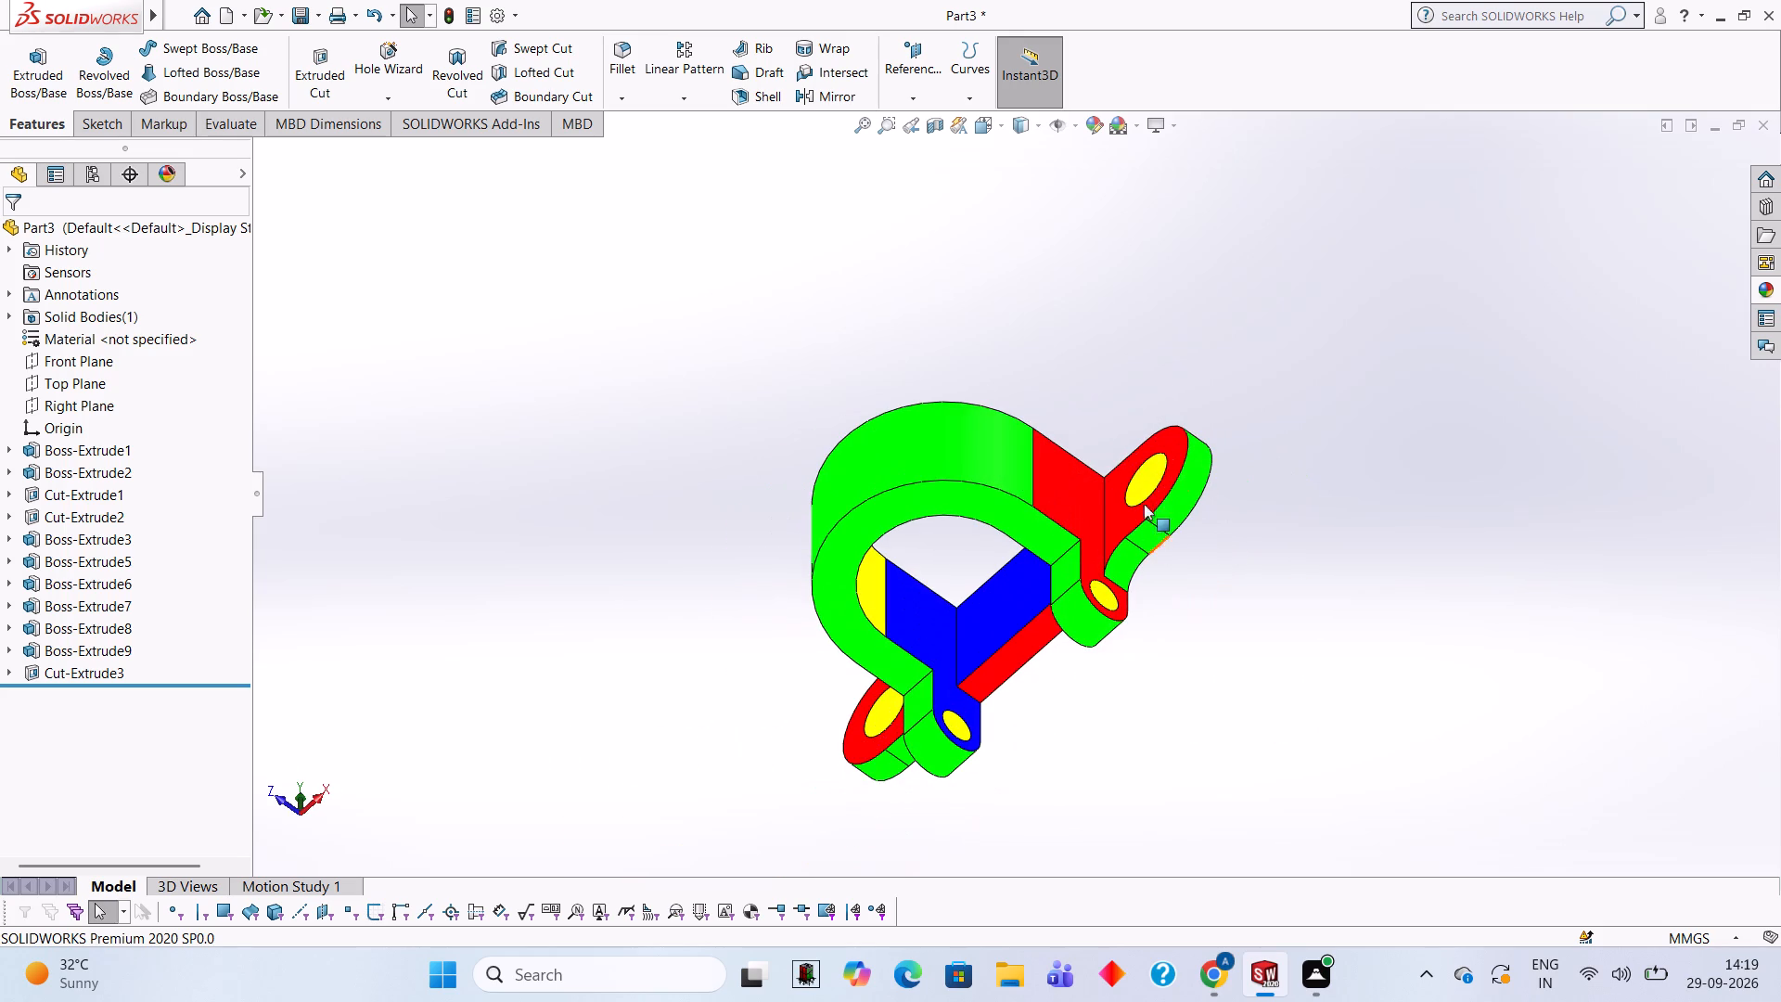
Apply the Blue LED appearance to only the curved outer face of the arch.
scroll(1060, 391, down, 2)
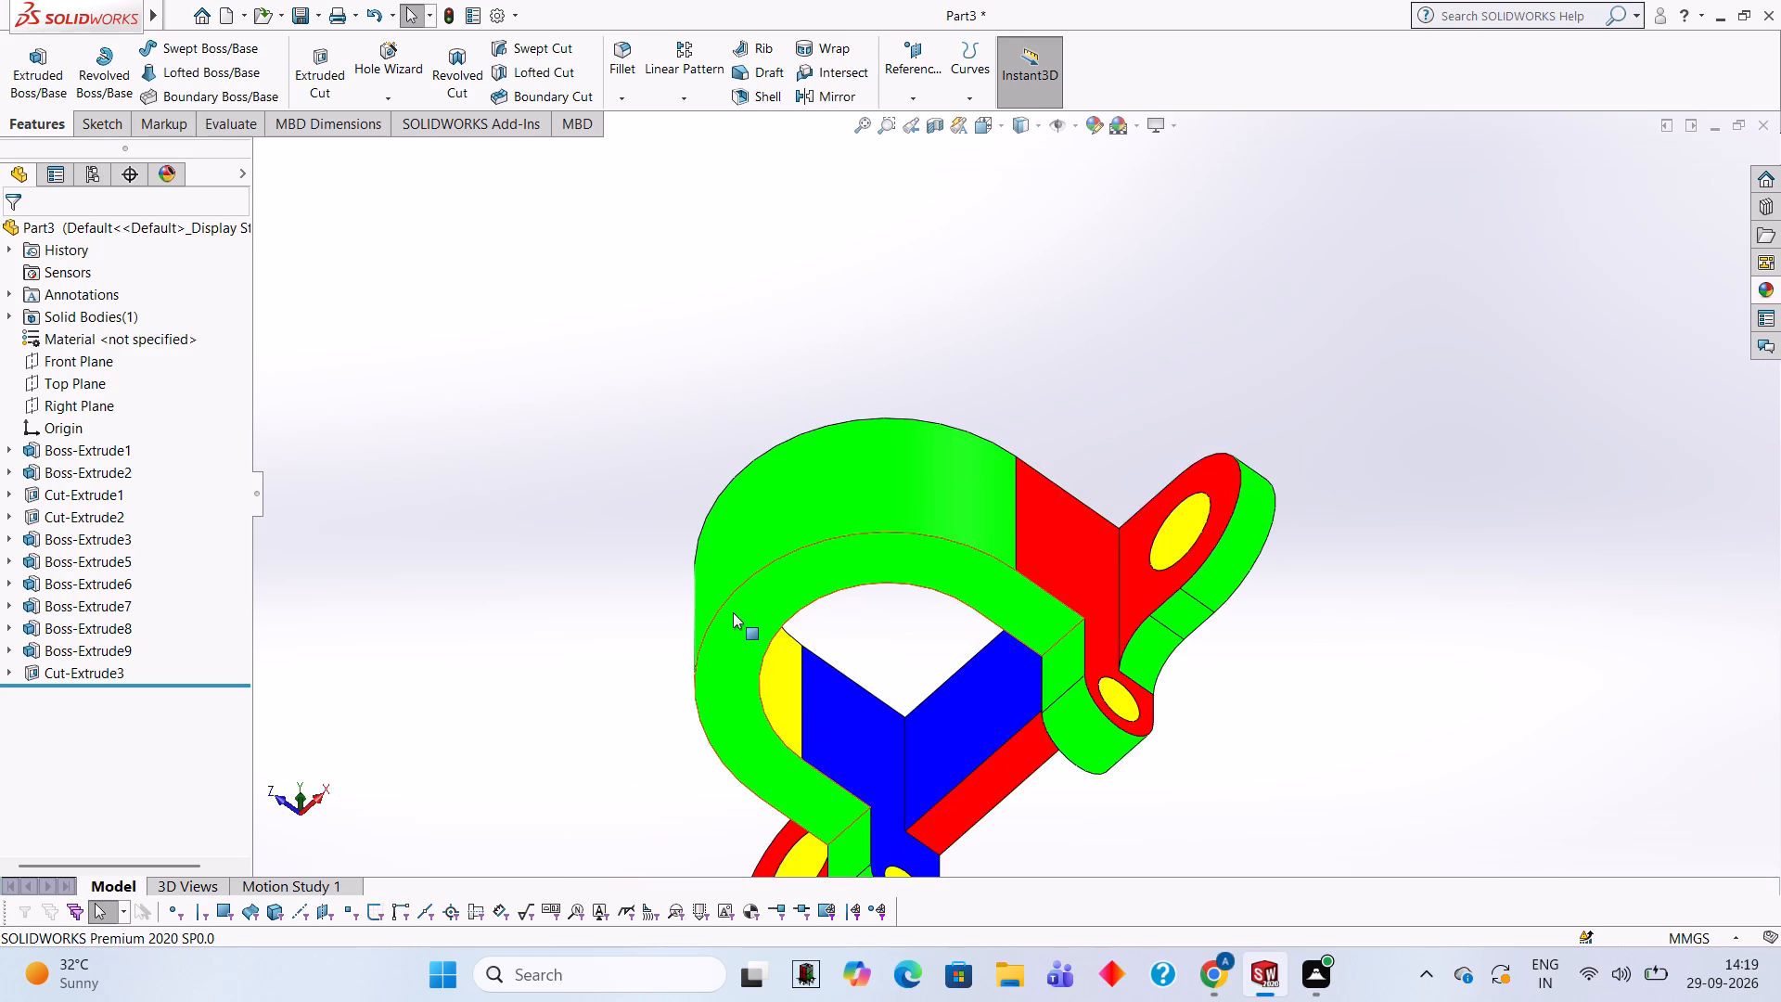
click(1768, 284)
drag(1582, 612, 730, 509)
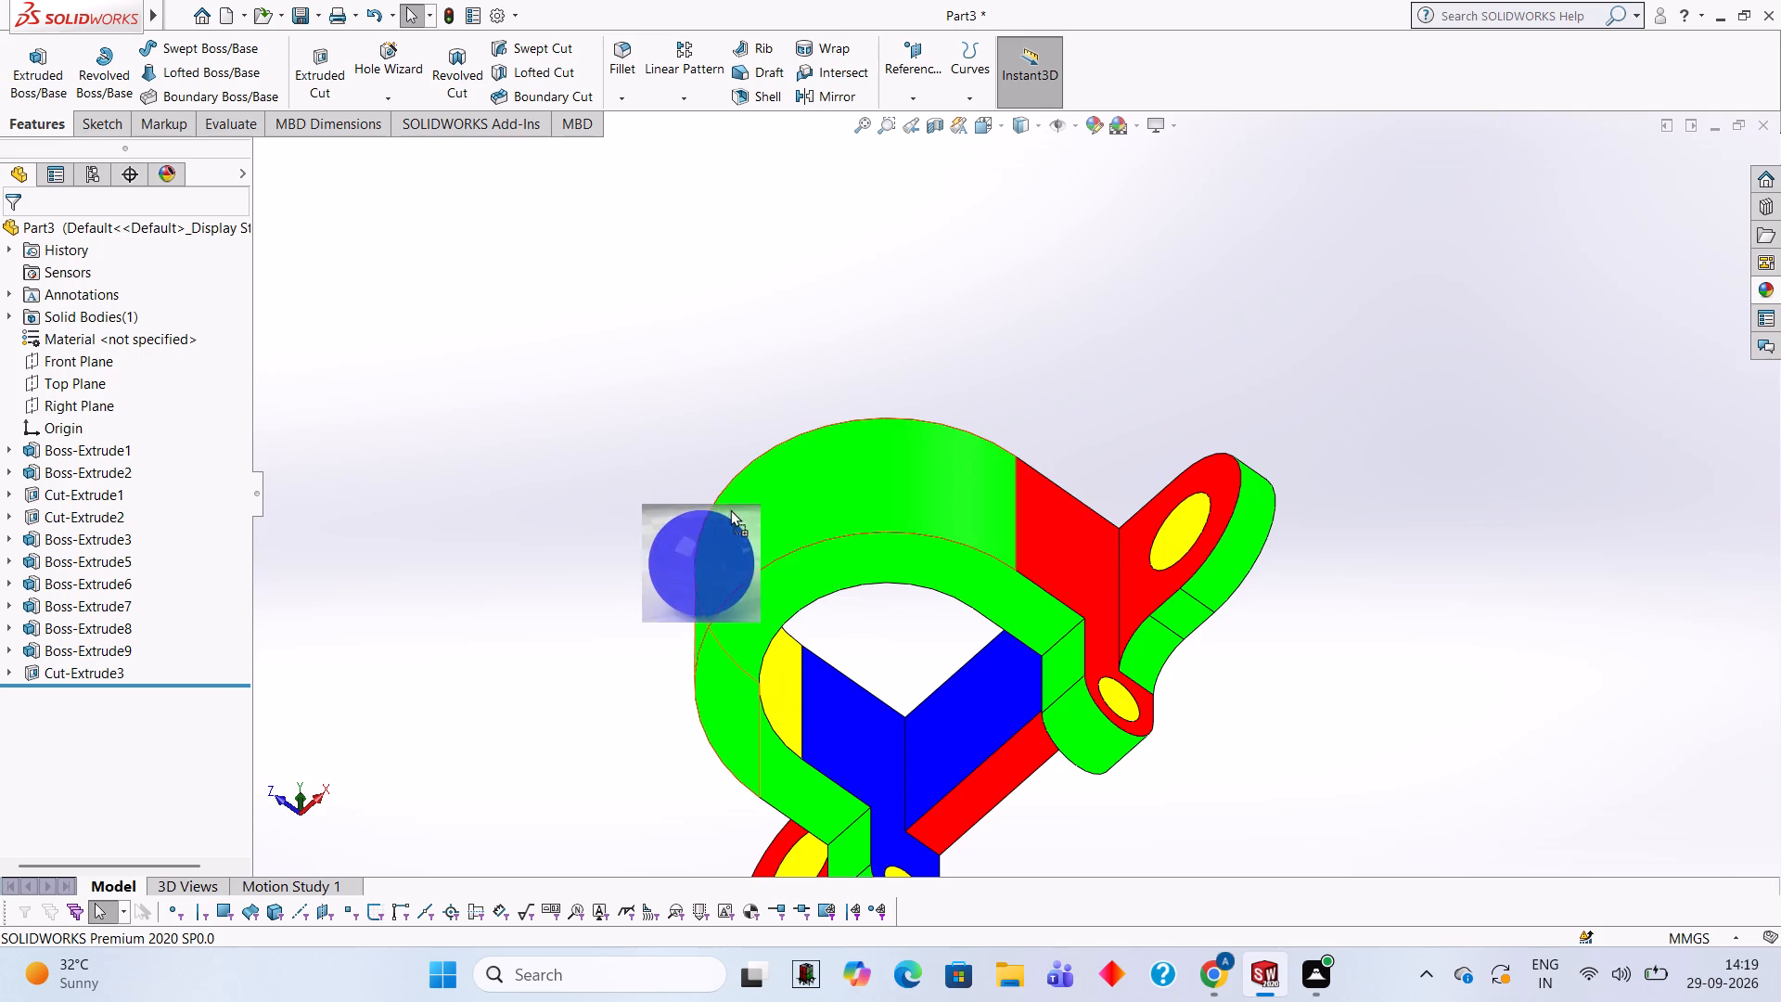
drag(730, 509, 812, 564)
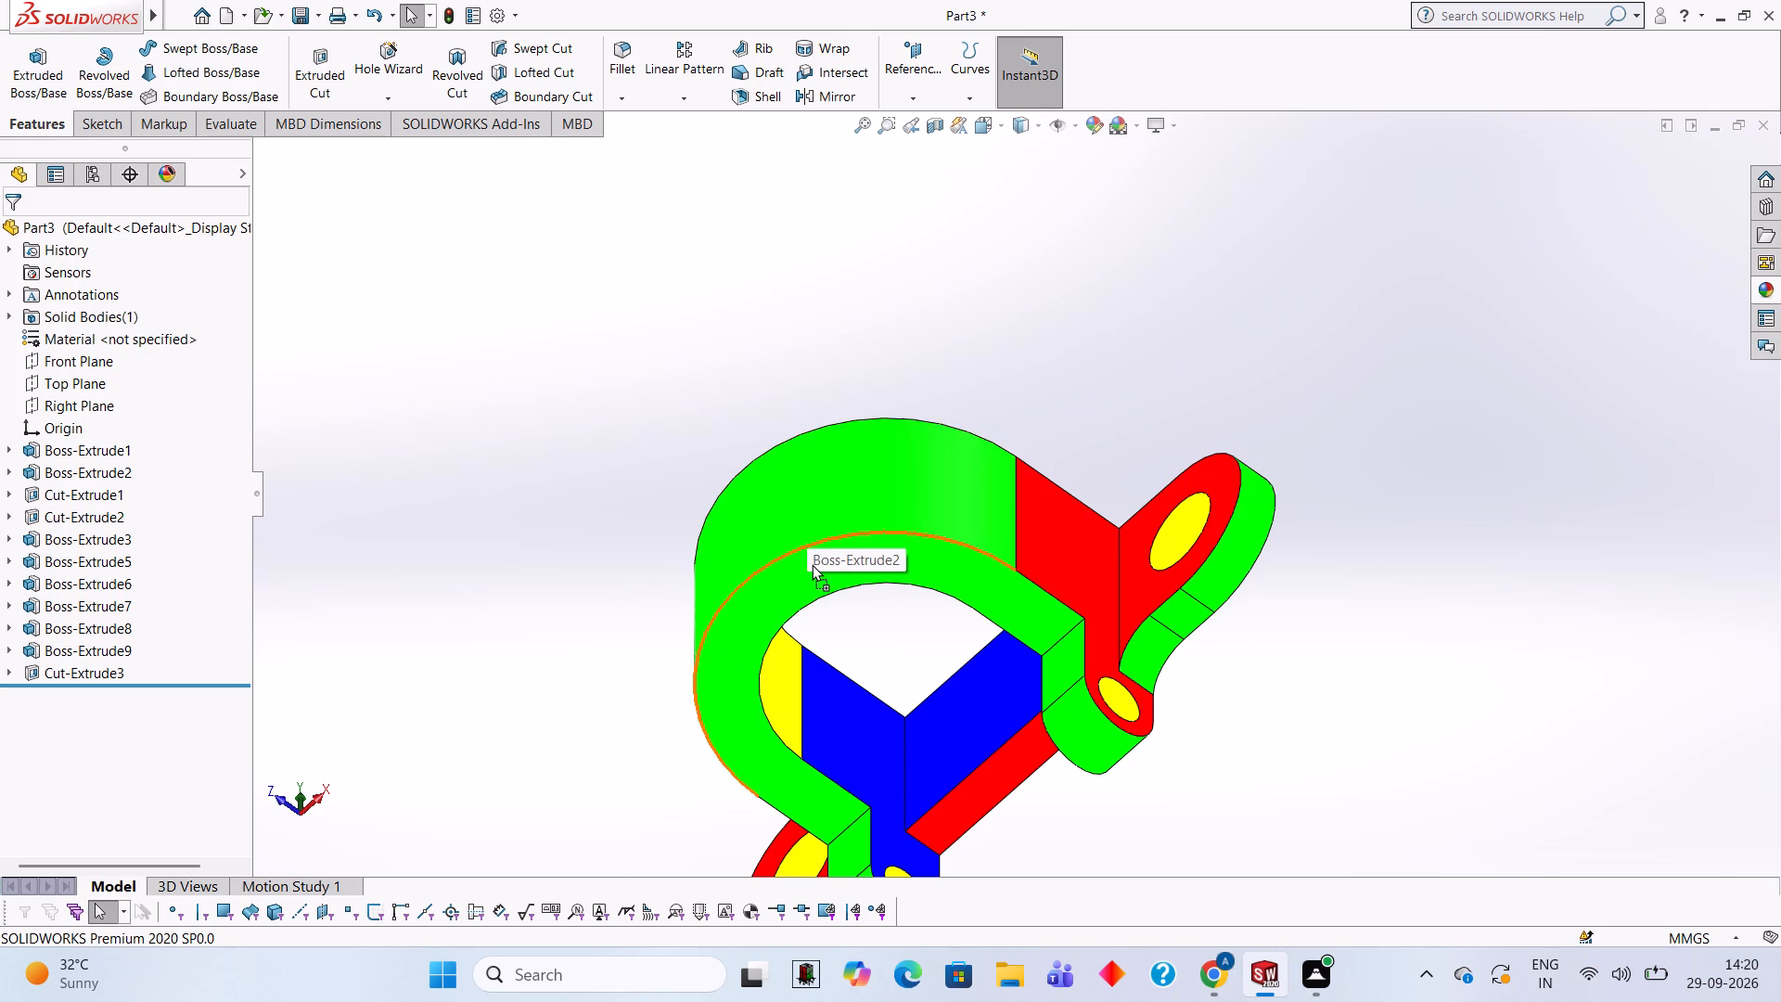
drag(812, 564, 807, 451)
click(801, 447)
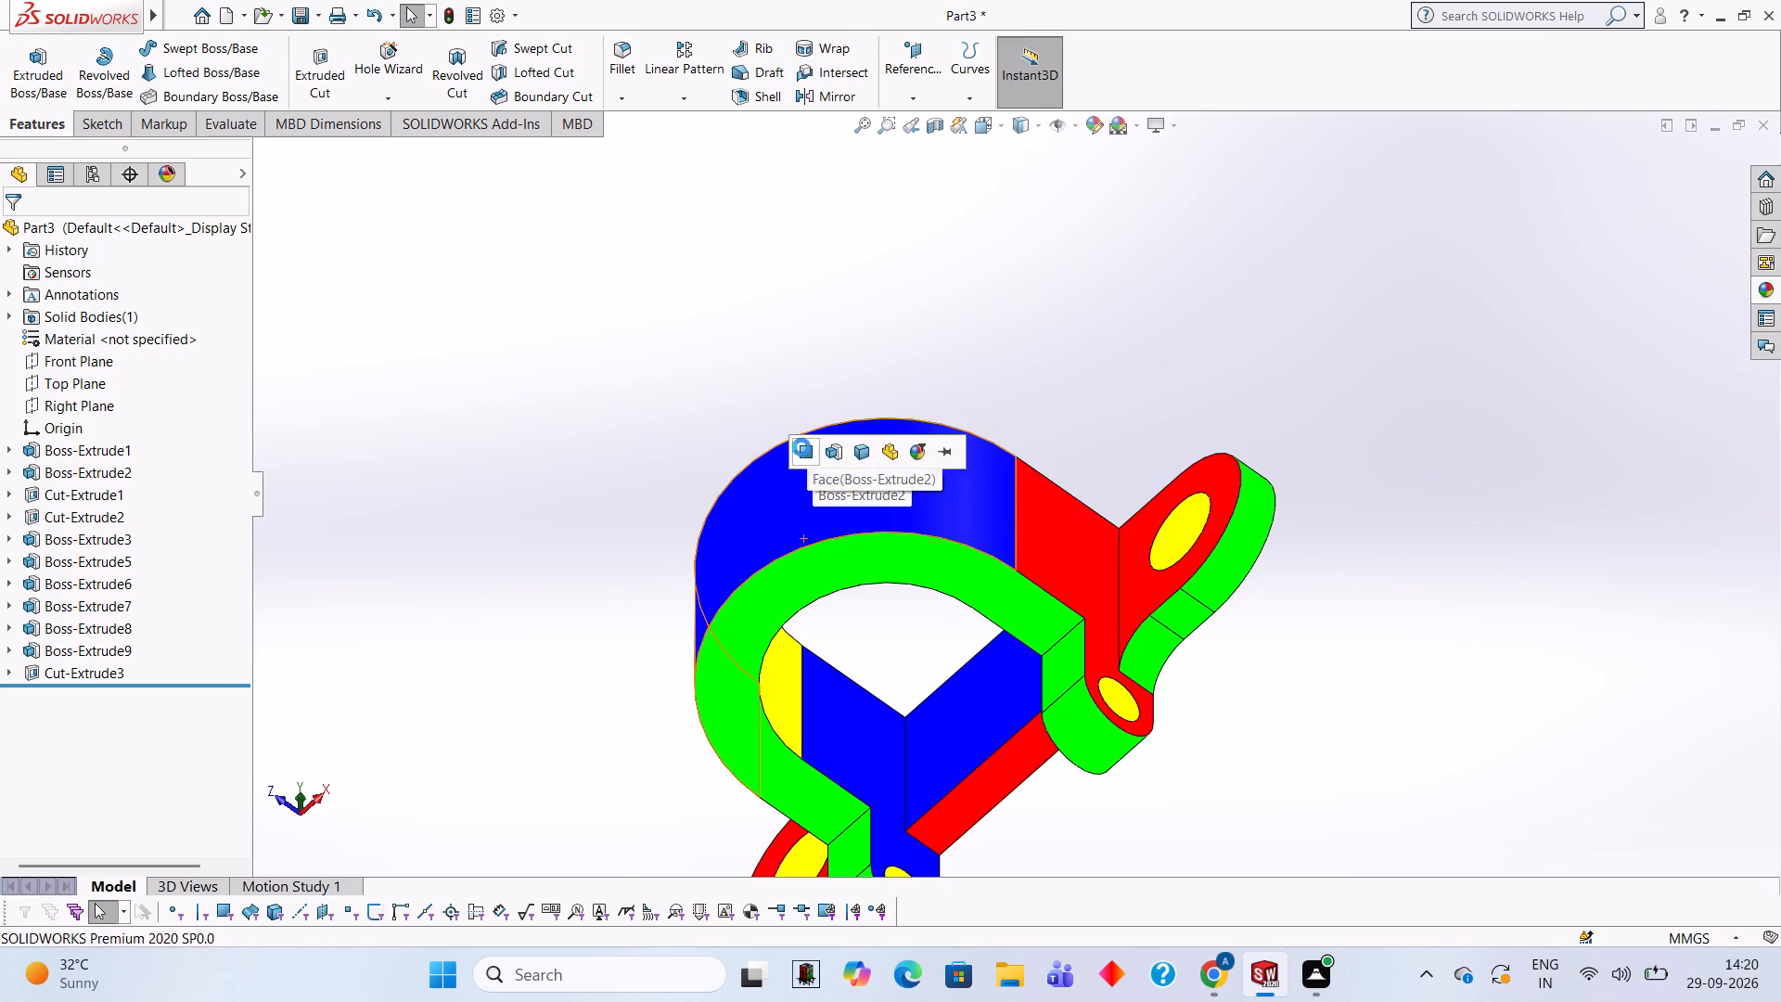
Inspect the bracket from the side, front and above to check the blue outer arch face against the neighbouring colours.
scroll(981, 494, up, 1)
middle_drag(986, 495, 1264, 631)
scroll(1219, 557, up, 2)
middle_drag(1216, 551, 1215, 551)
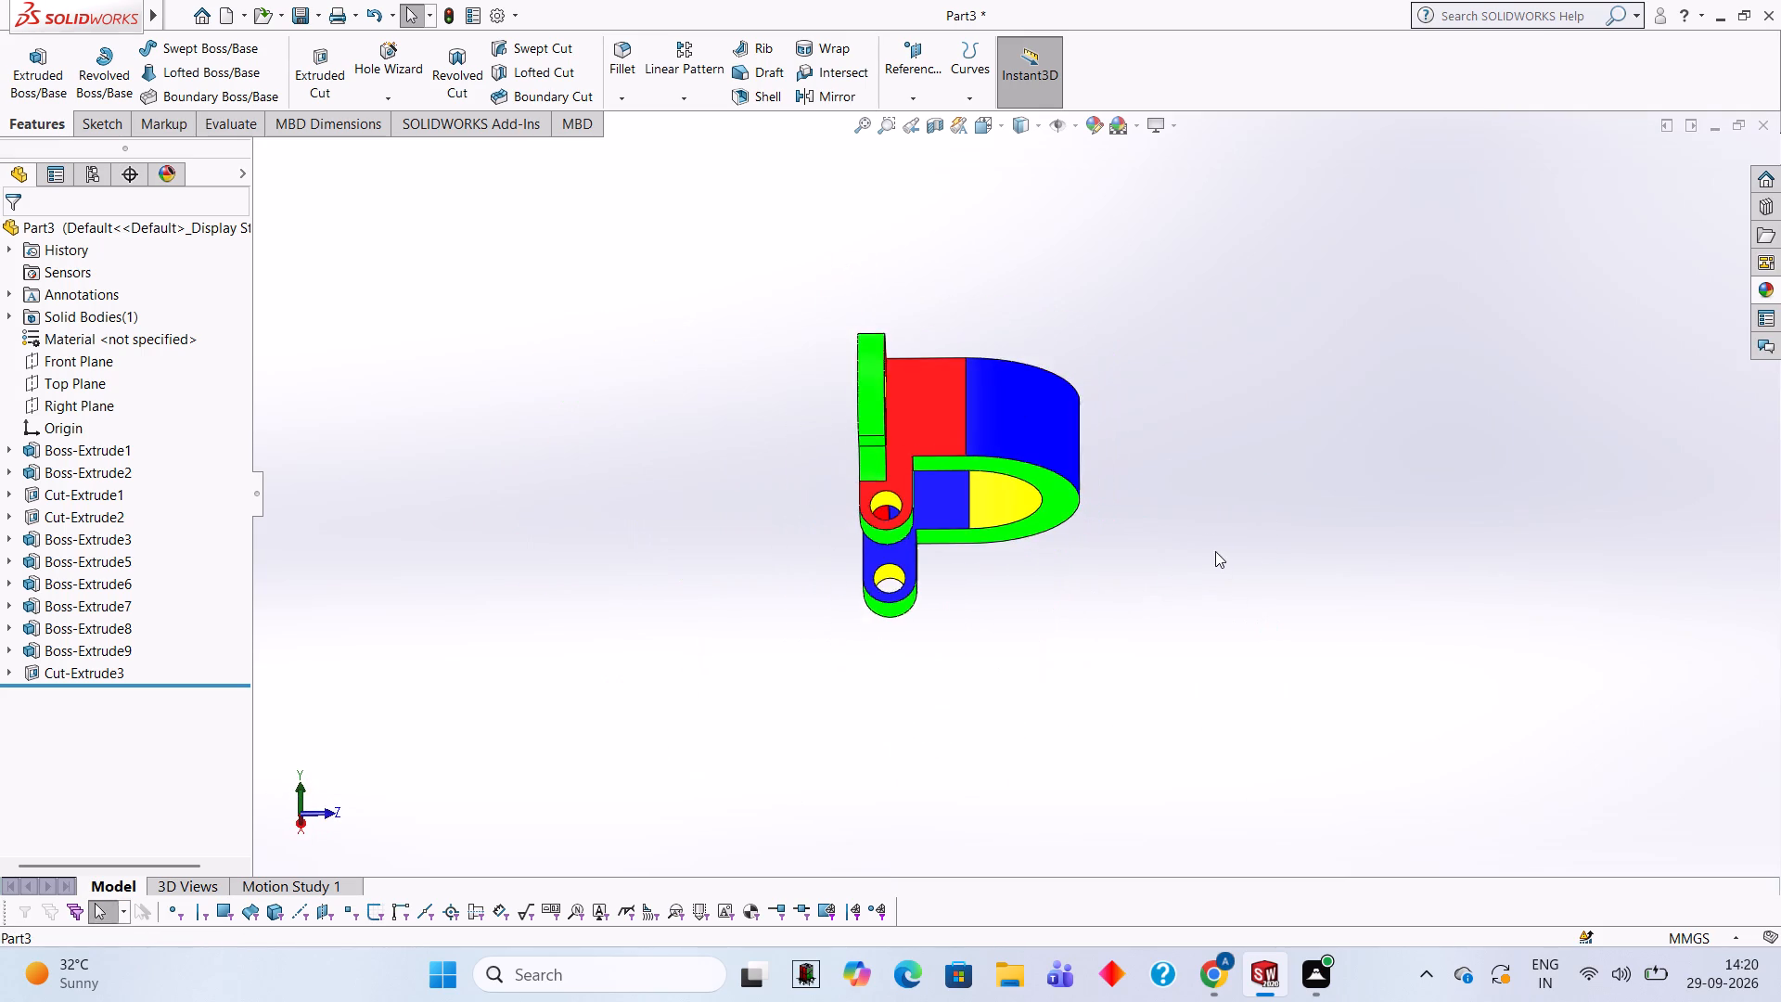
middle_drag(1215, 551, 1060, 471)
scroll(1202, 630, up, 1)
middle_drag(1202, 630, 1194, 460)
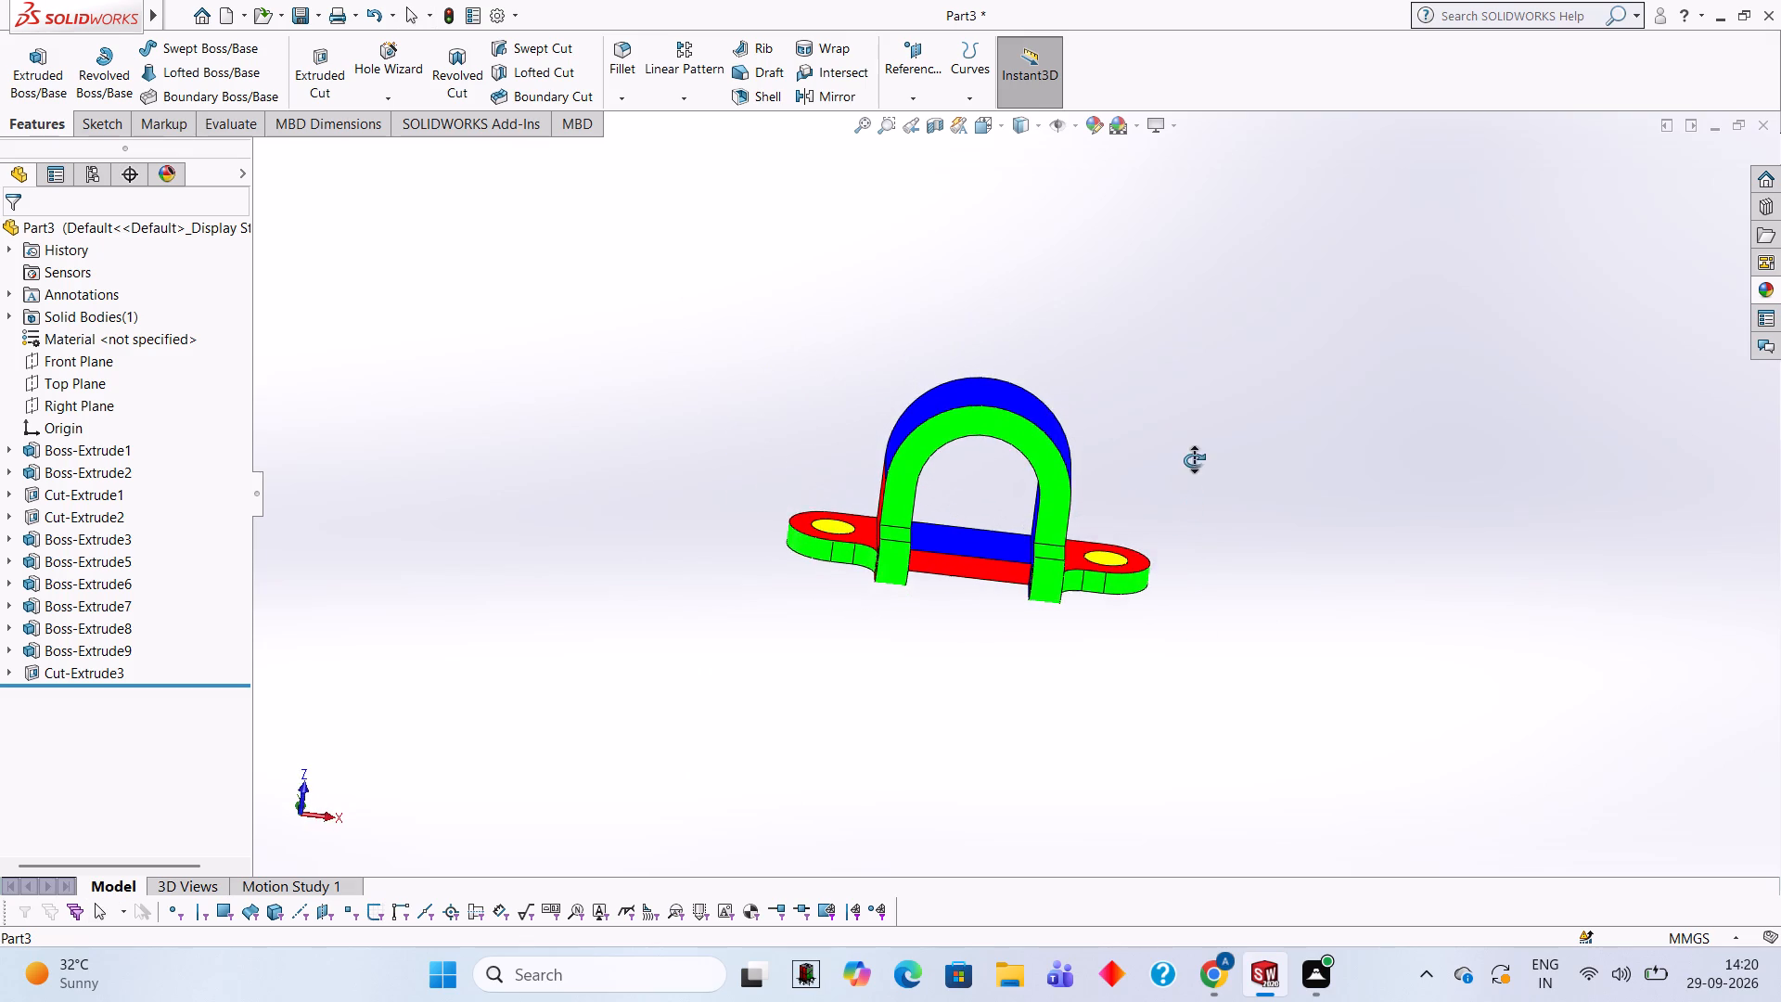
middle_drag(1194, 460, 1192, 458)
middle_drag(1192, 458, 1153, 565)
scroll(987, 487, down, 1)
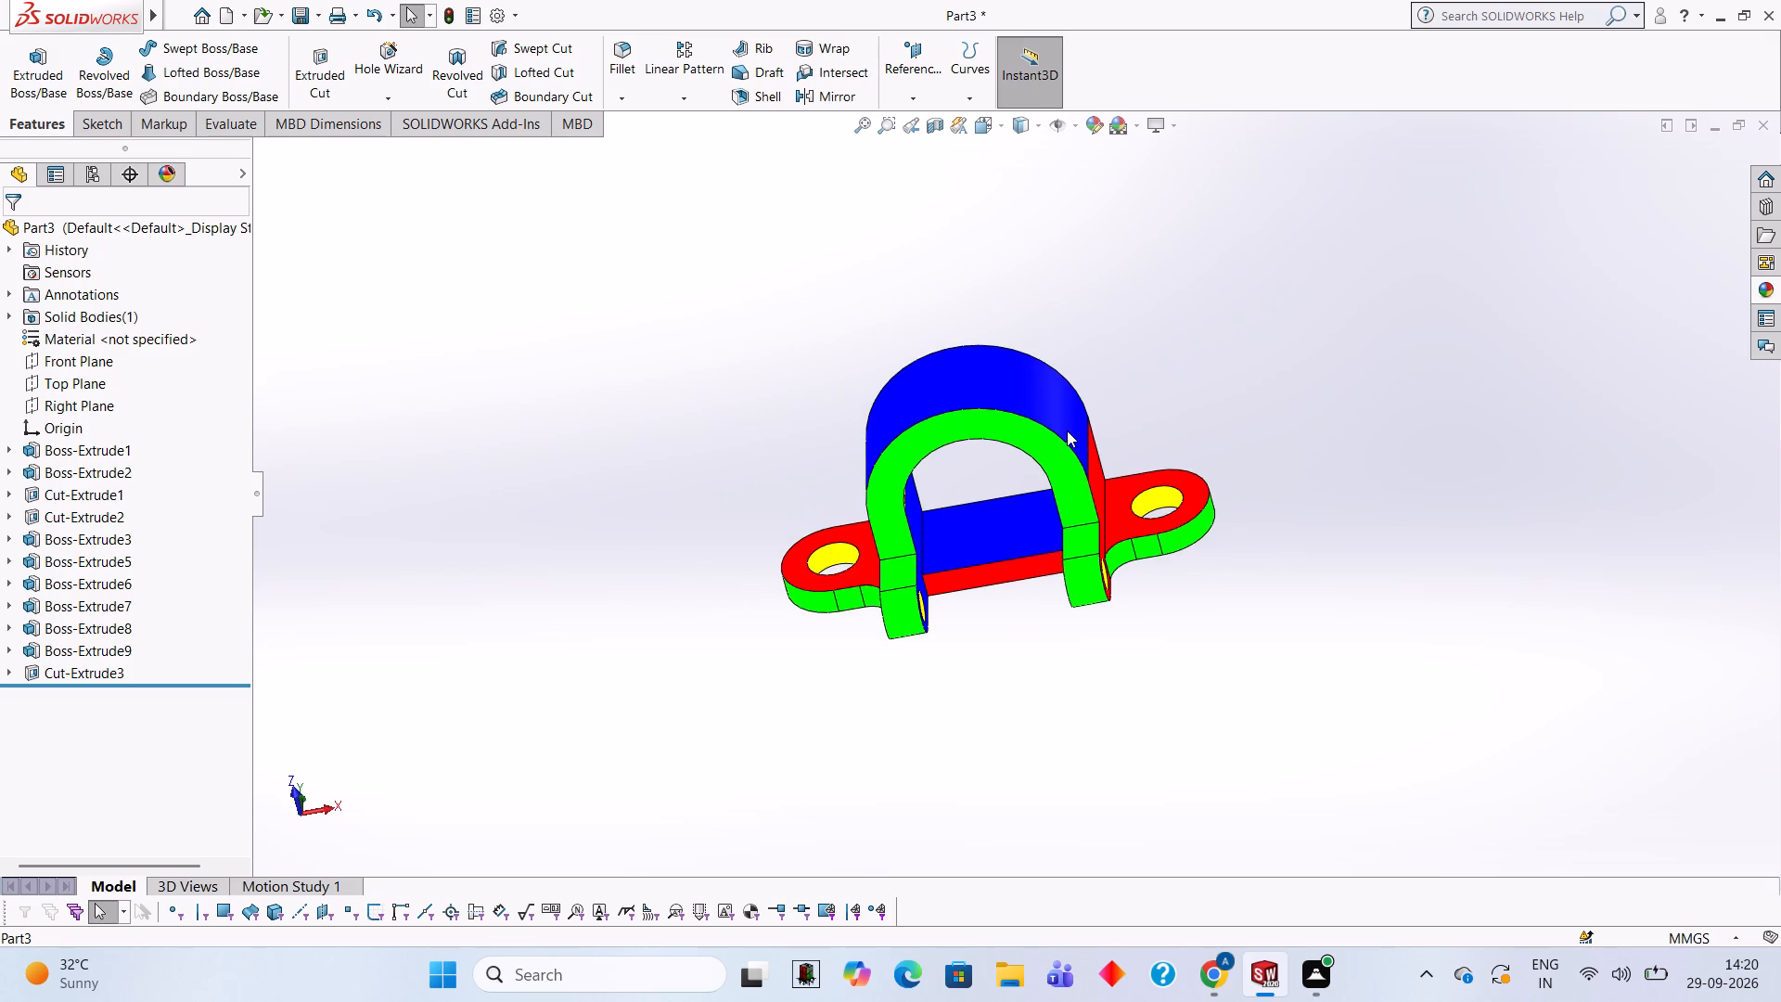
scroll(1069, 430, down, 2)
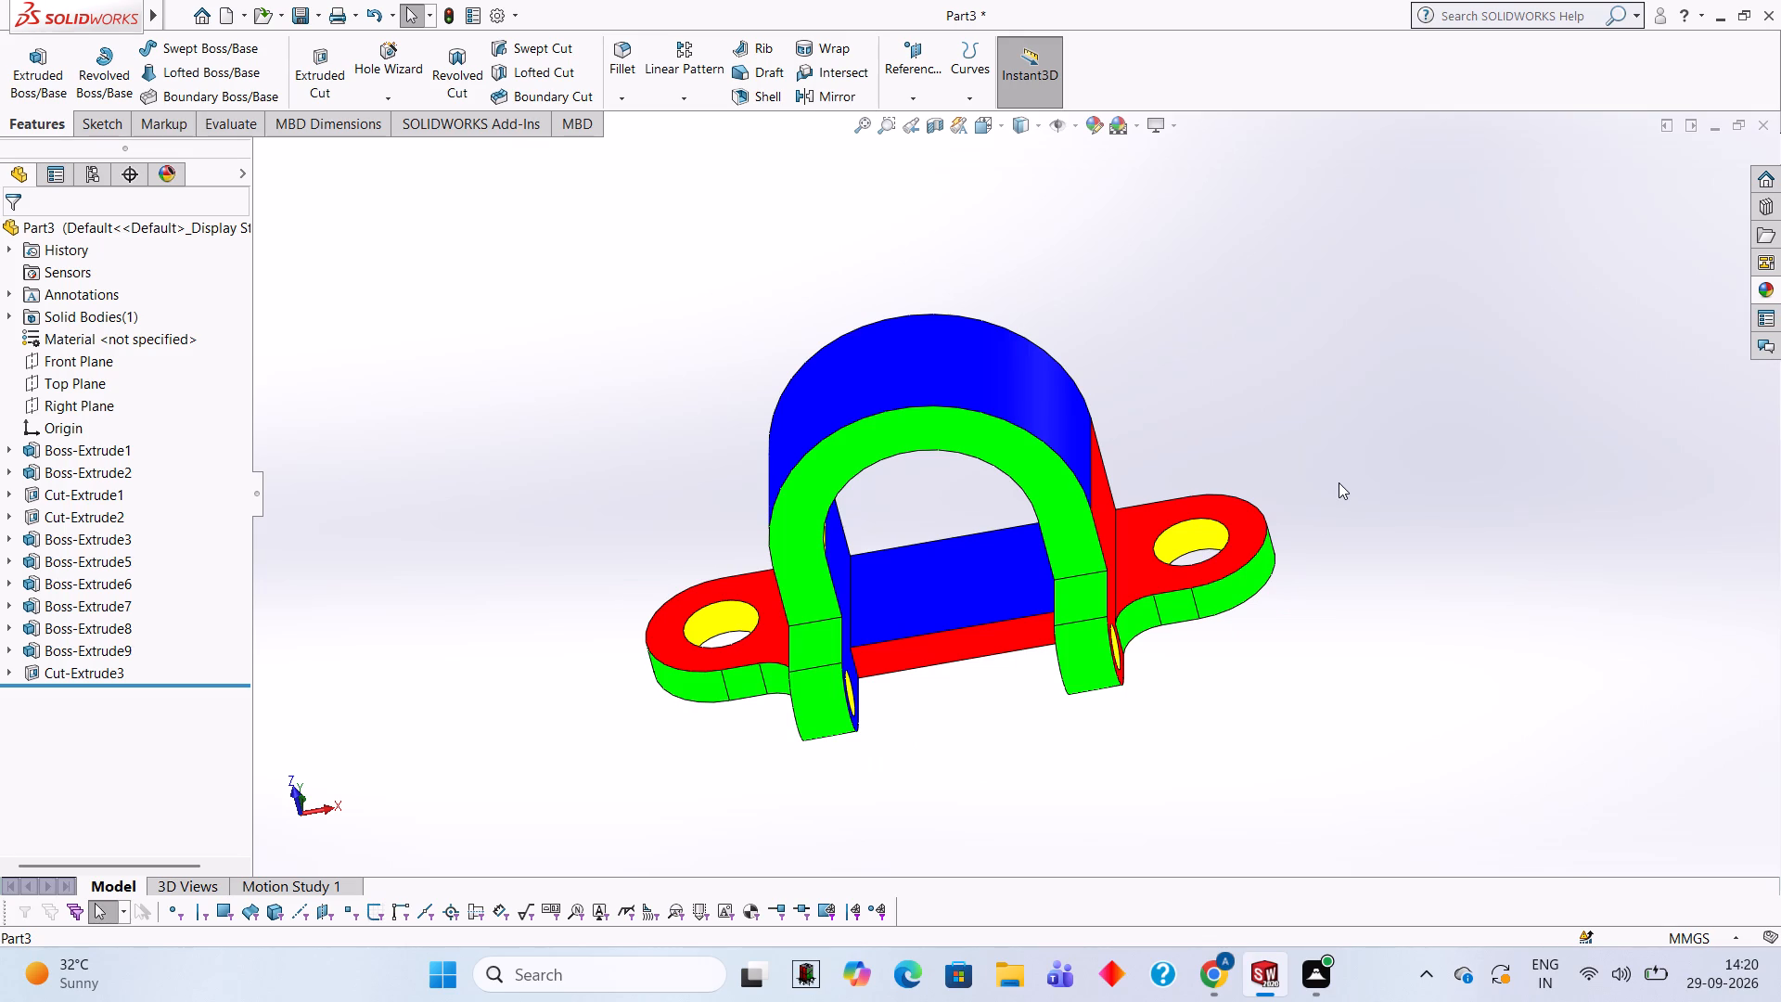
Apply the Yellow LED appearance to only the flat blue plate face inside the arch opening, between the two lugs.
middle_drag(1339, 482, 1298, 480)
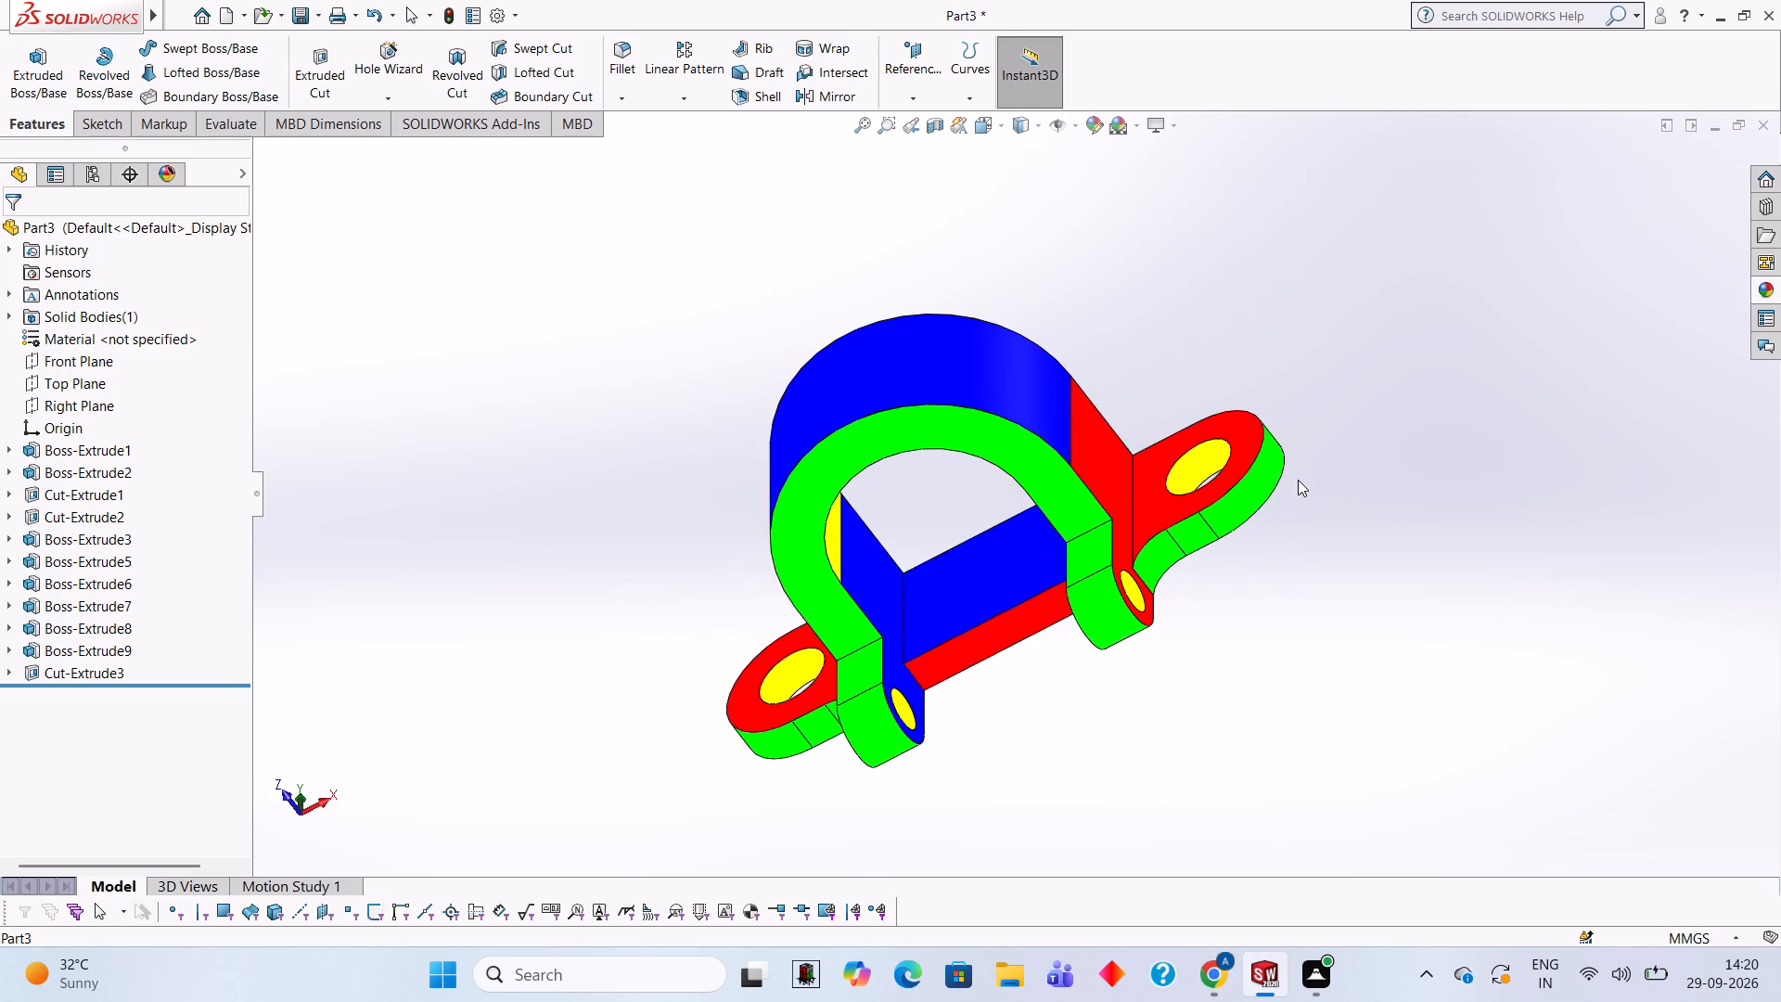
scroll(1113, 402, down, 2)
scroll(1113, 402, up, 1)
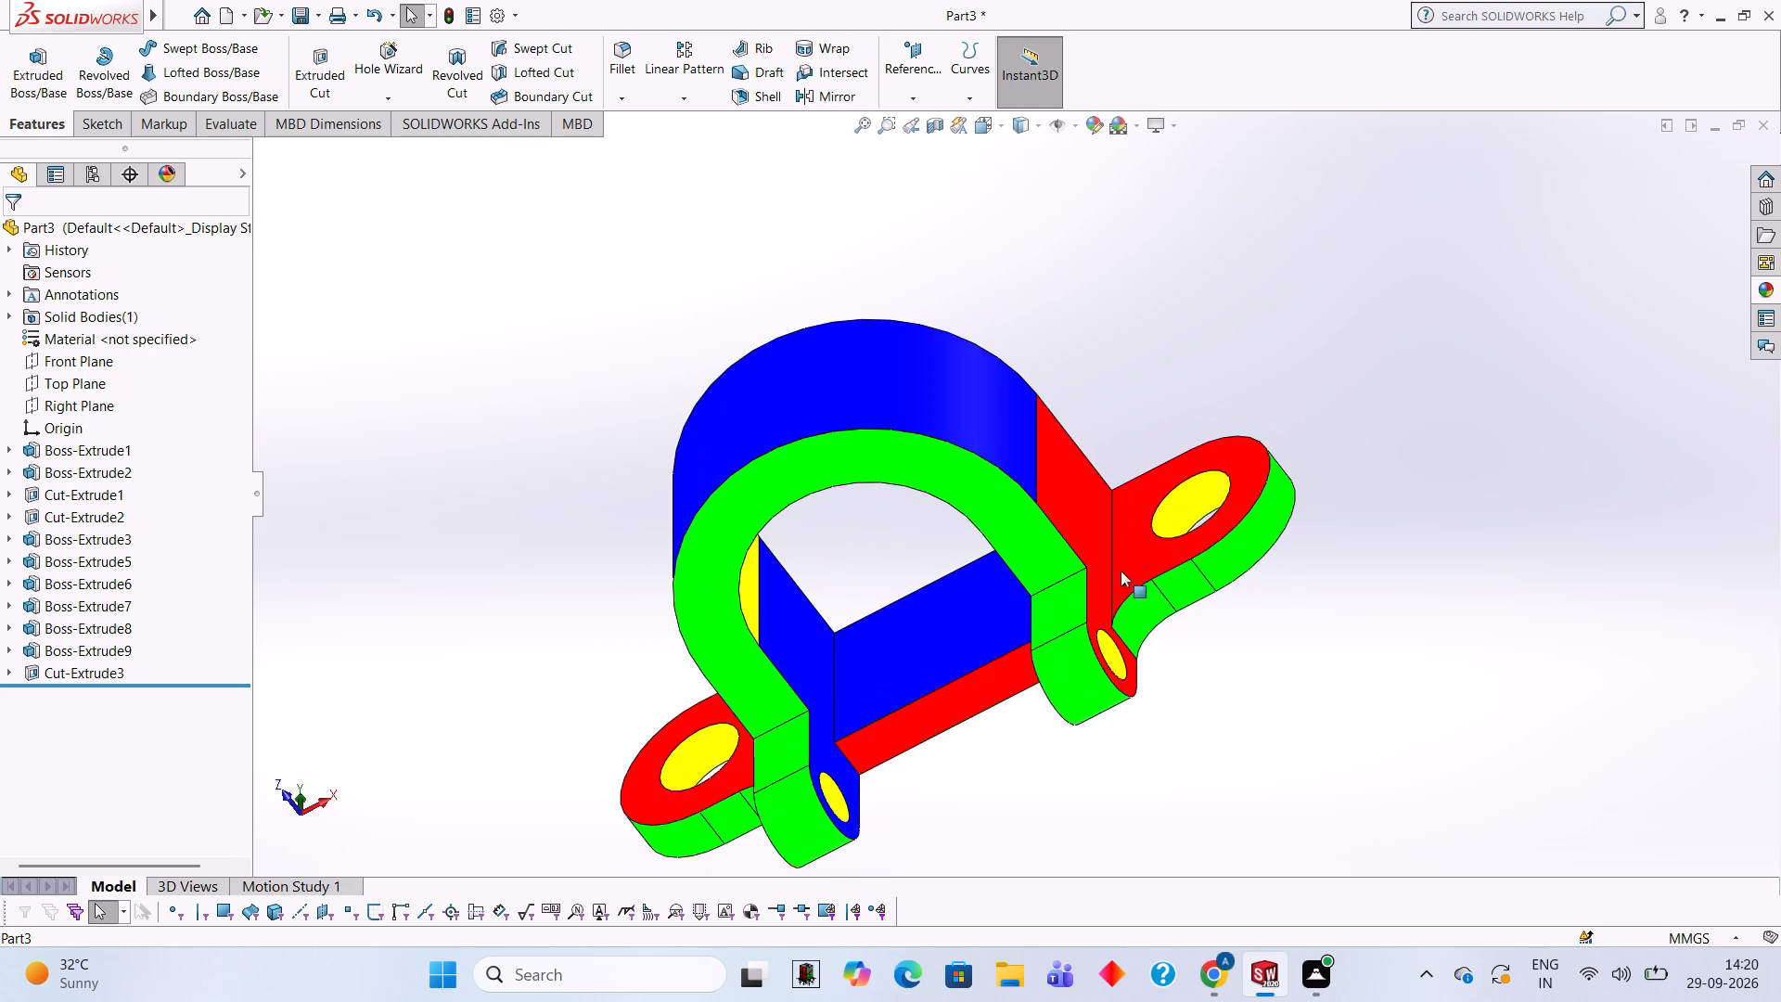
scroll(942, 655, up, 1)
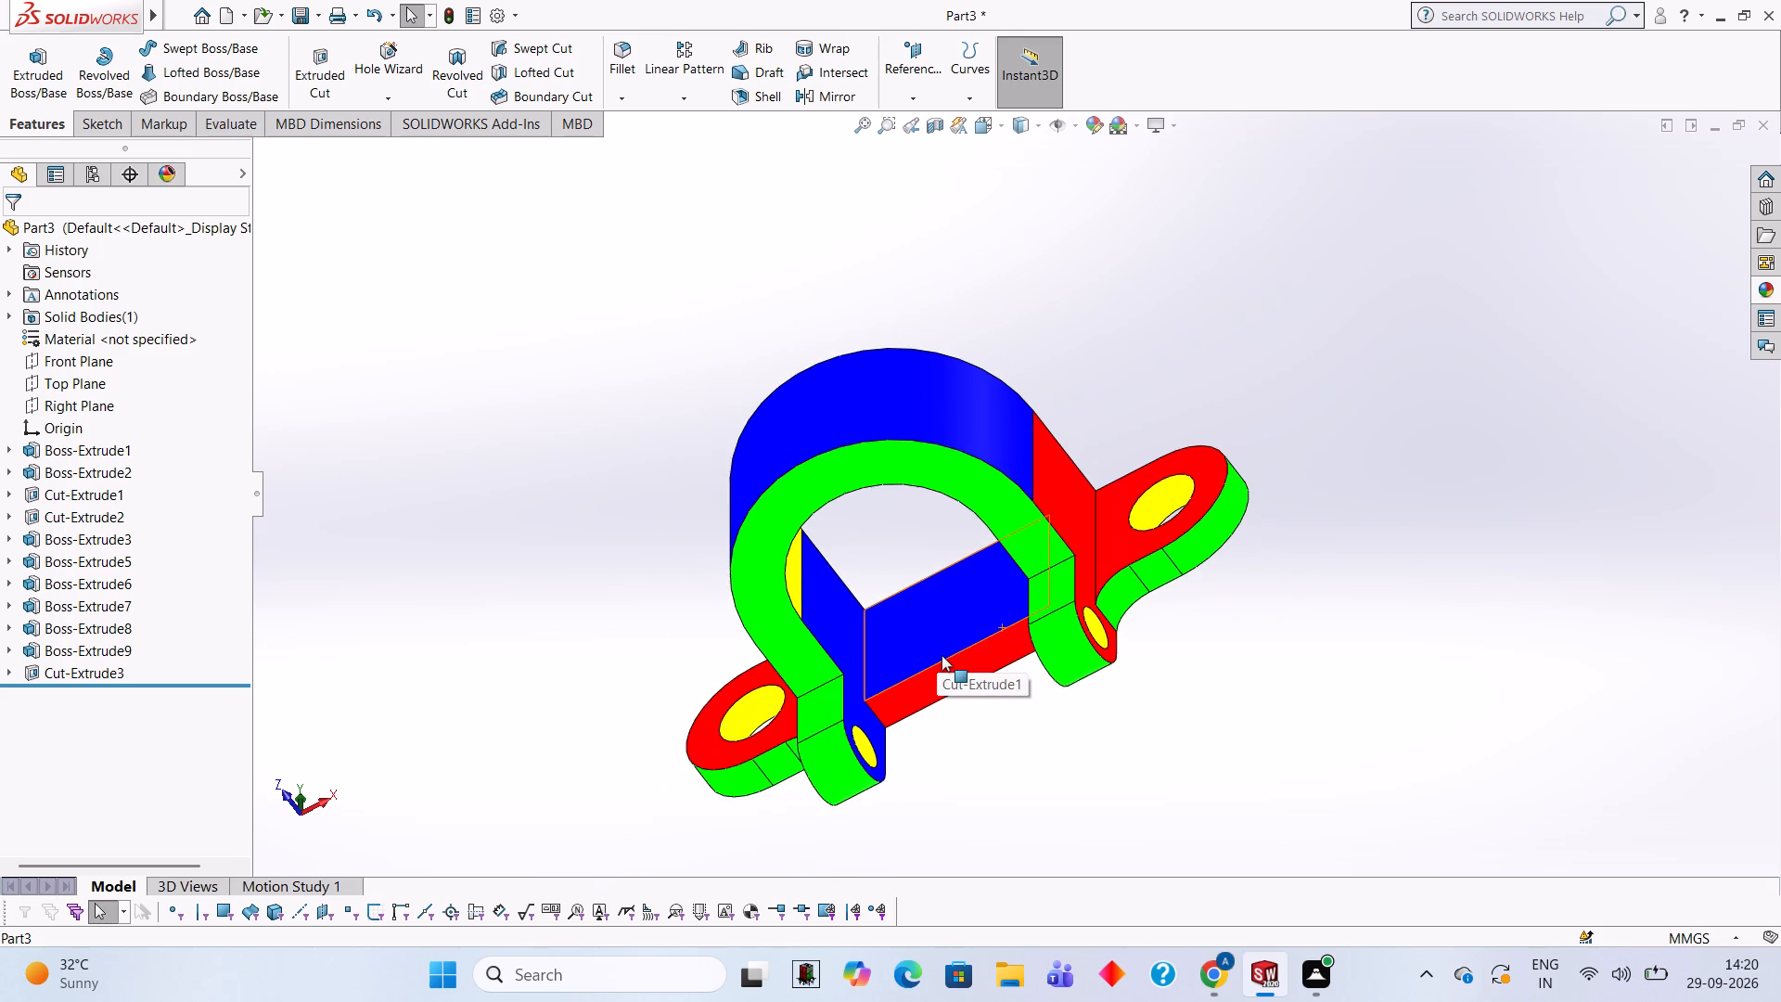
scroll(942, 655, down, 1)
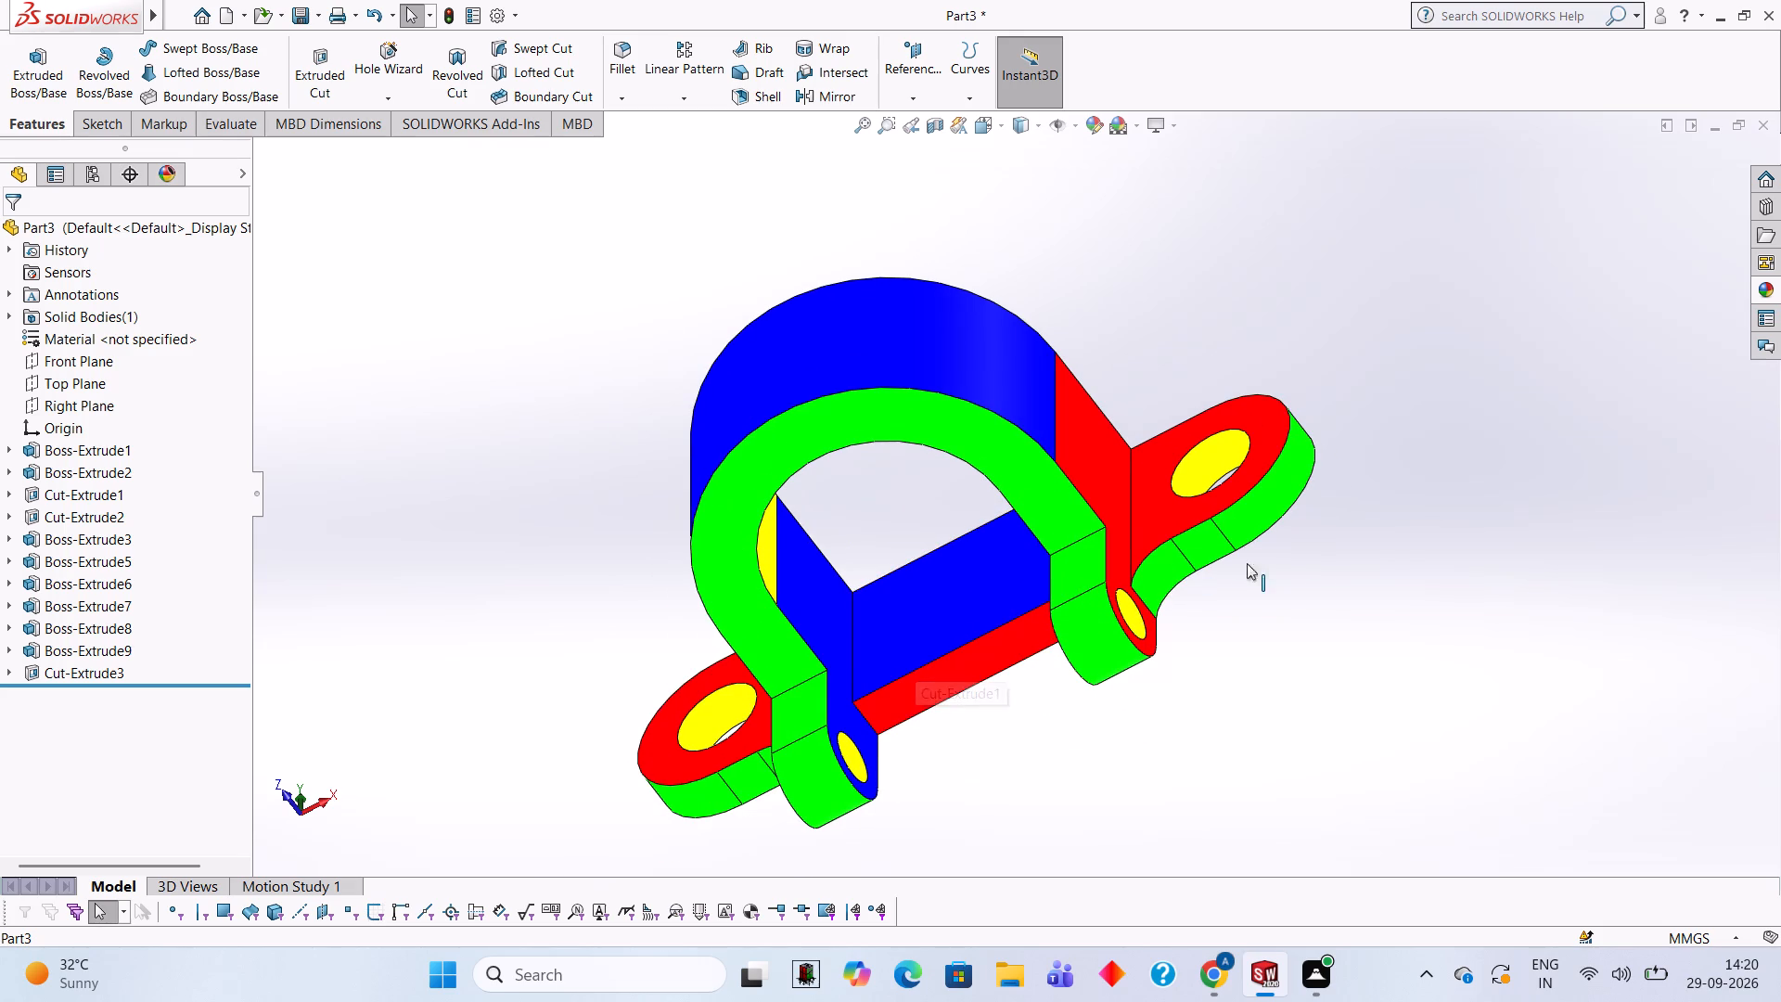
click(1767, 287)
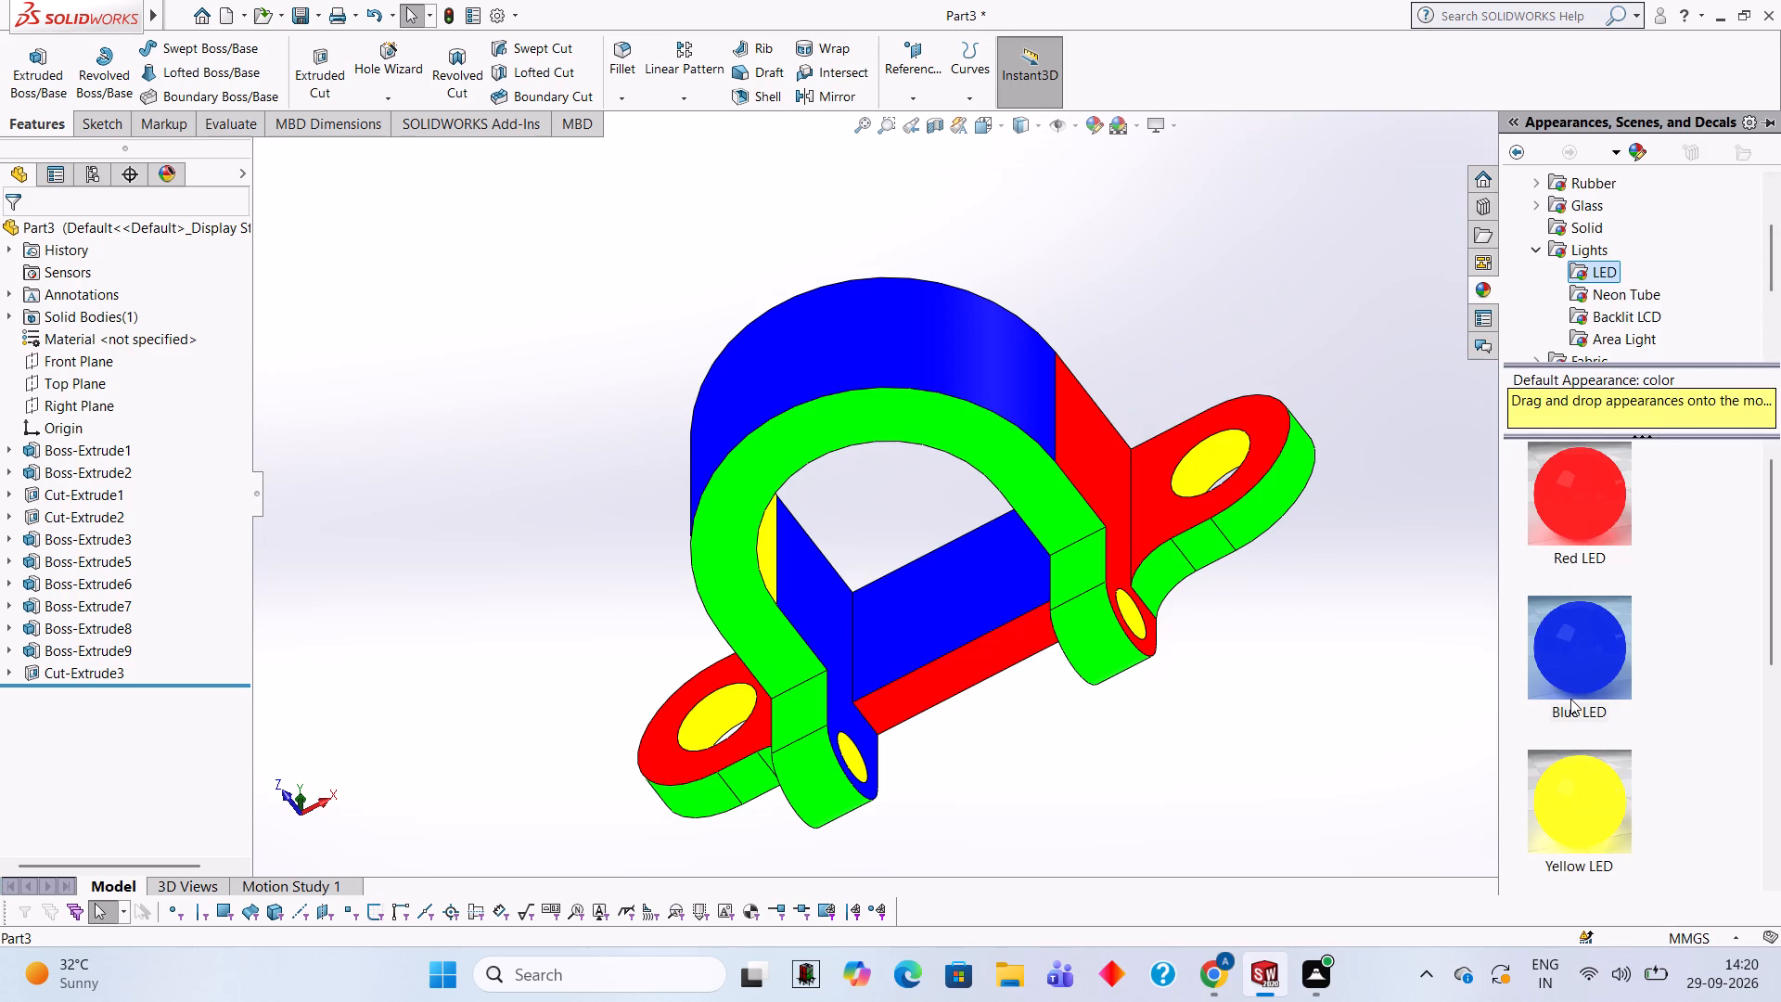
scroll(1570, 699, down, 1)
drag(1588, 586, 929, 603)
click(929, 603)
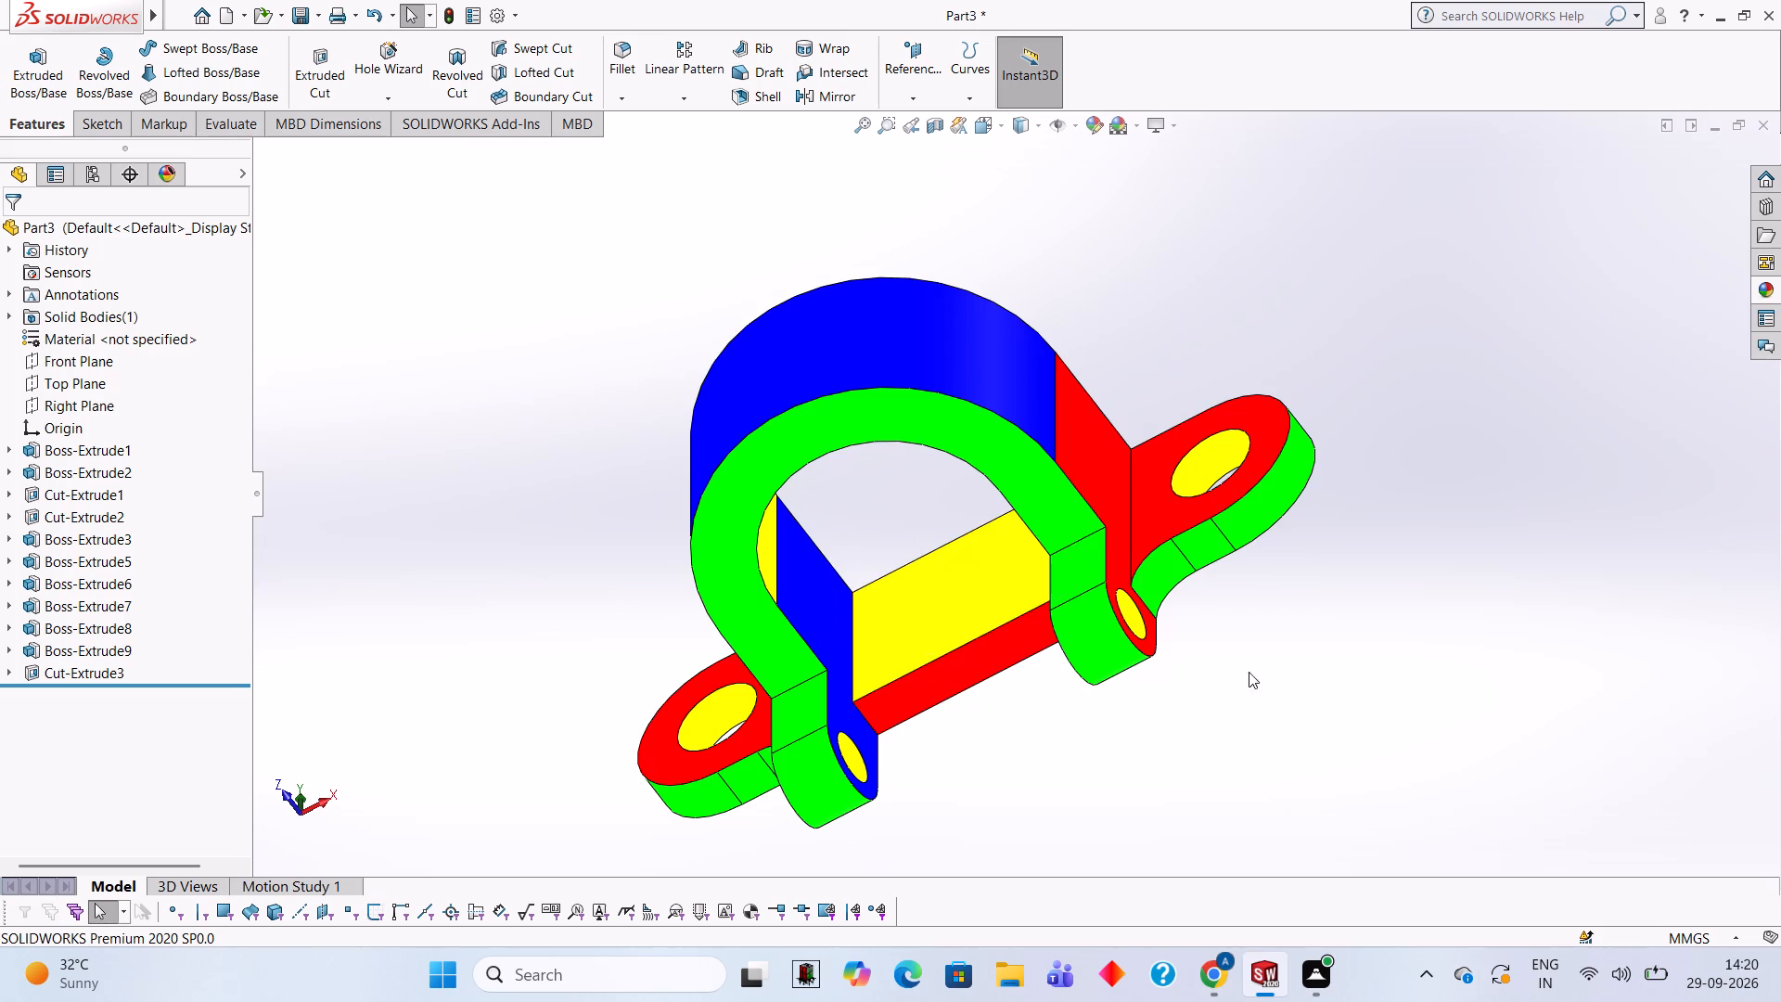
Examine the coloured bracket from several angles, including the yellow plate face, arch, lugs and holed ears.
middle_drag(1325, 651, 1403, 691)
scroll(1331, 693, up, 2)
middle_drag(1325, 690, 1255, 655)
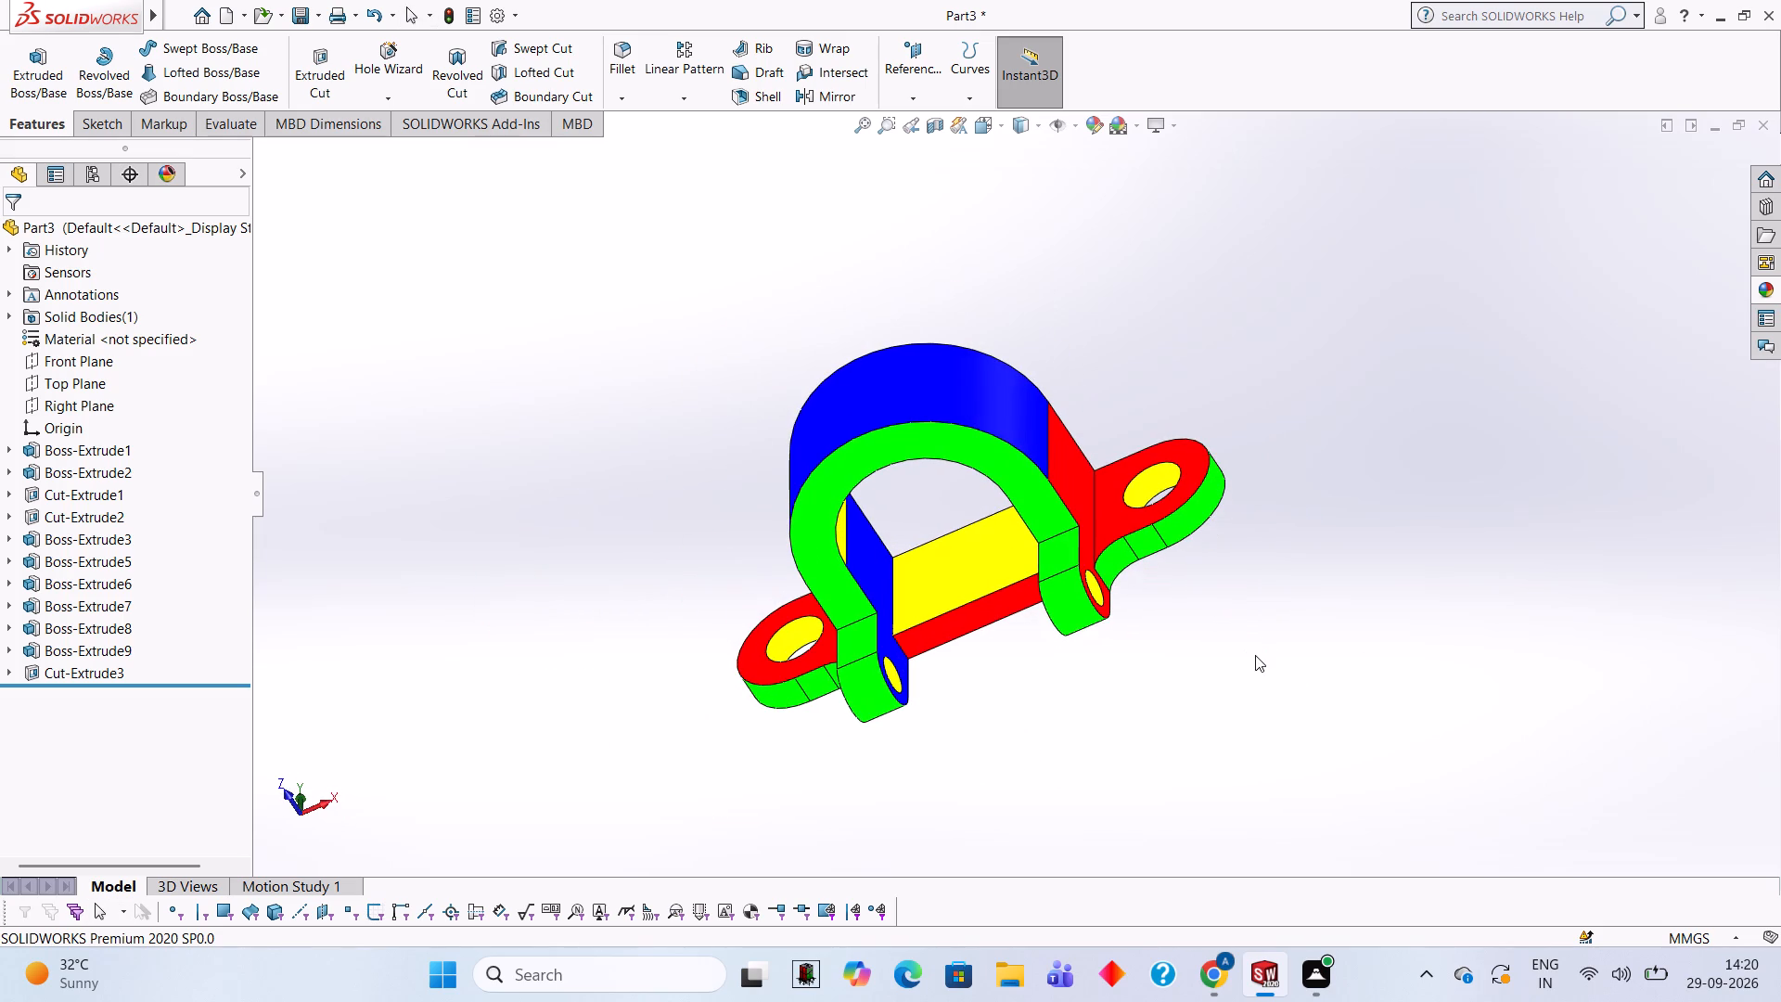
middle_drag(1221, 720, 1241, 733)
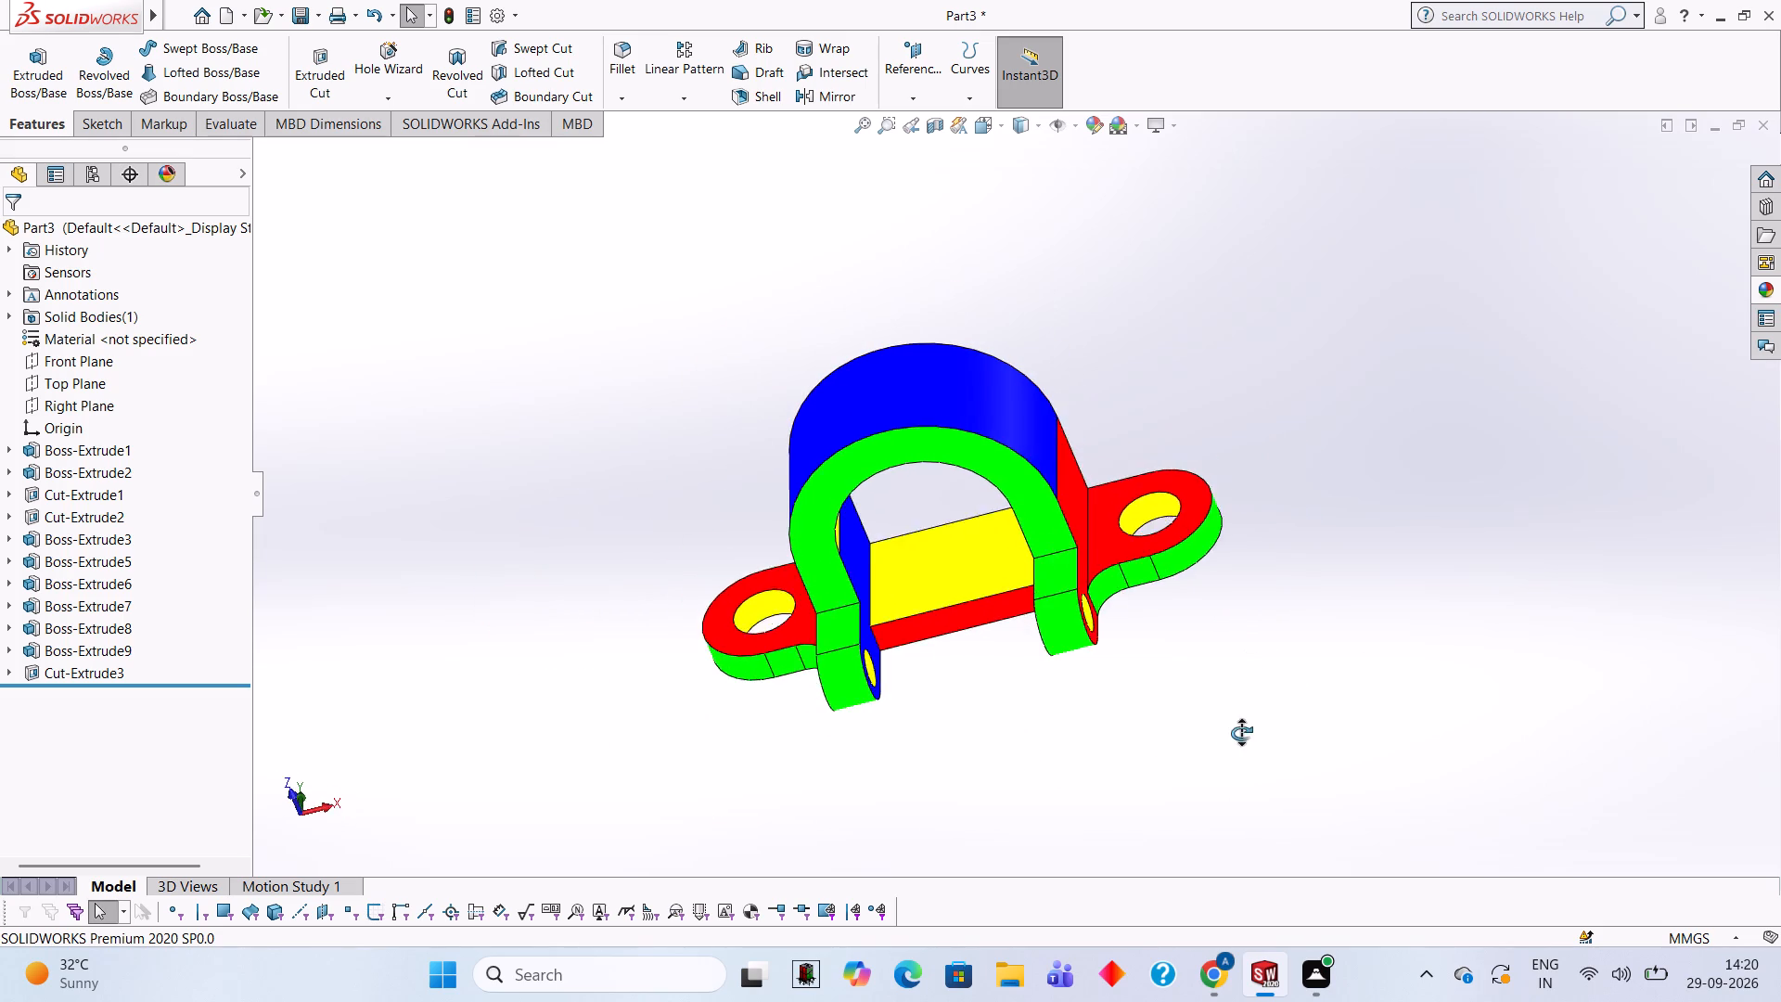
middle_drag(1241, 733, 1181, 676)
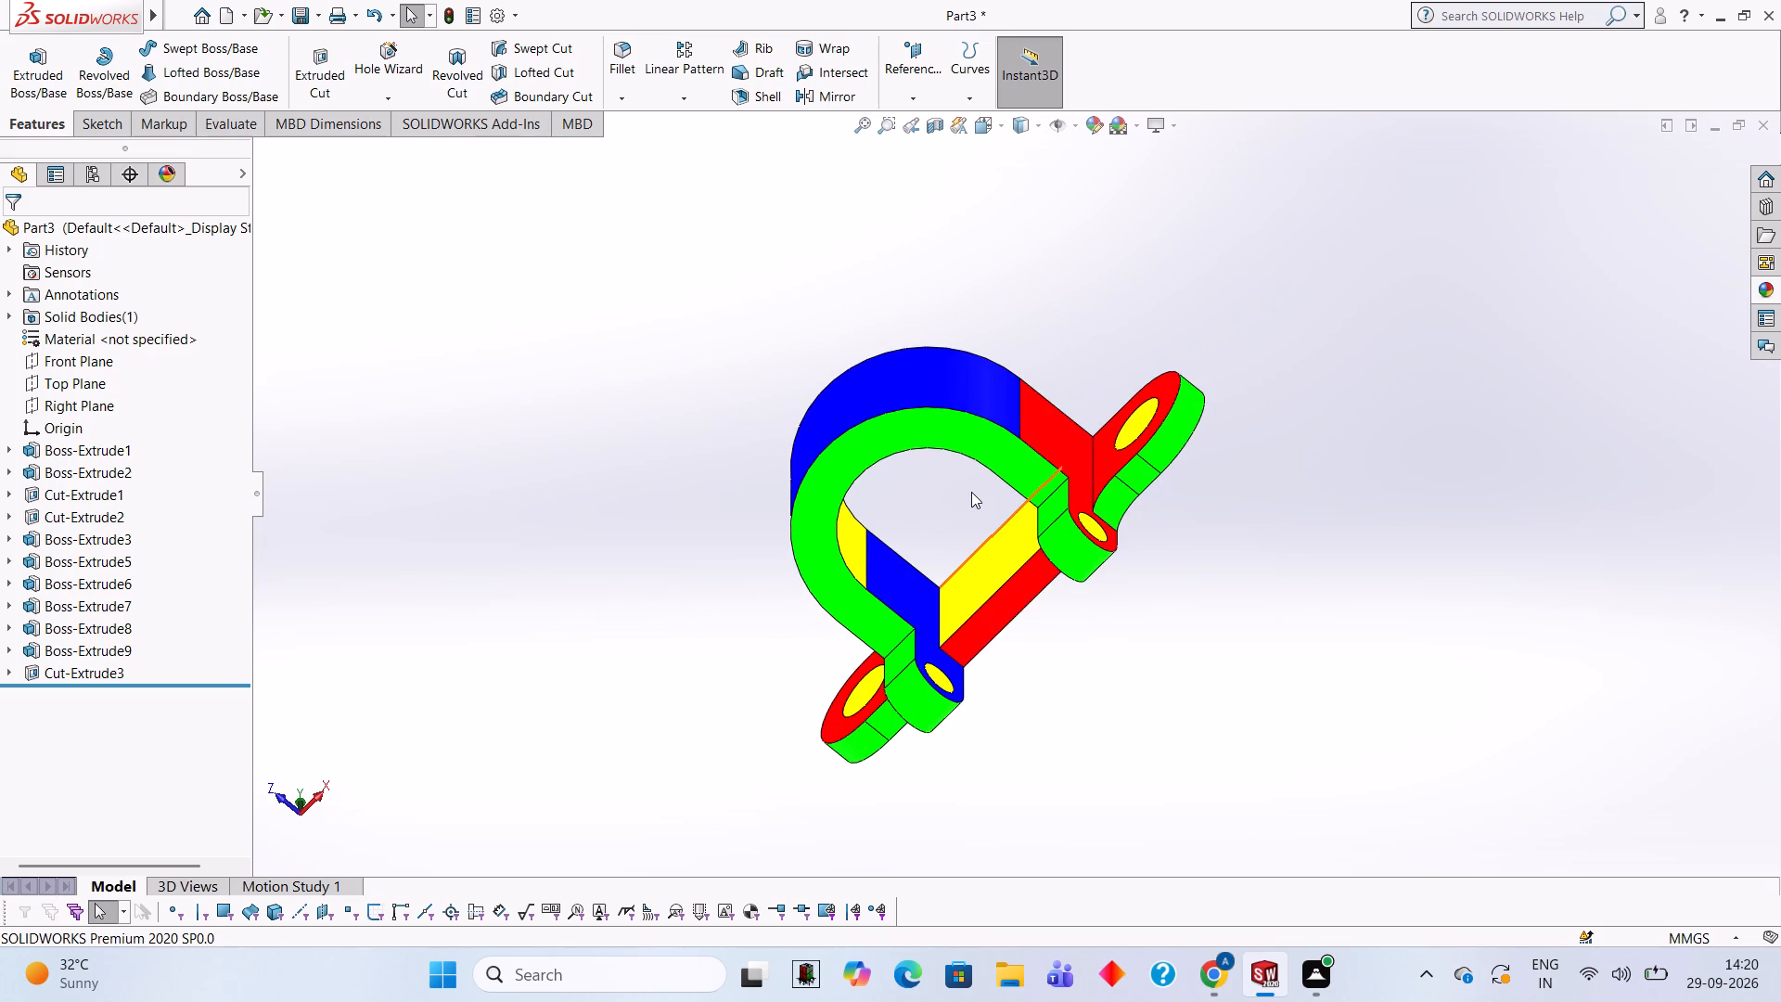
scroll(971, 492, down, 2)
middle_drag(1265, 653, 1262, 584)
scroll(1091, 602, down, 1)
middle_drag(1386, 577, 1320, 713)
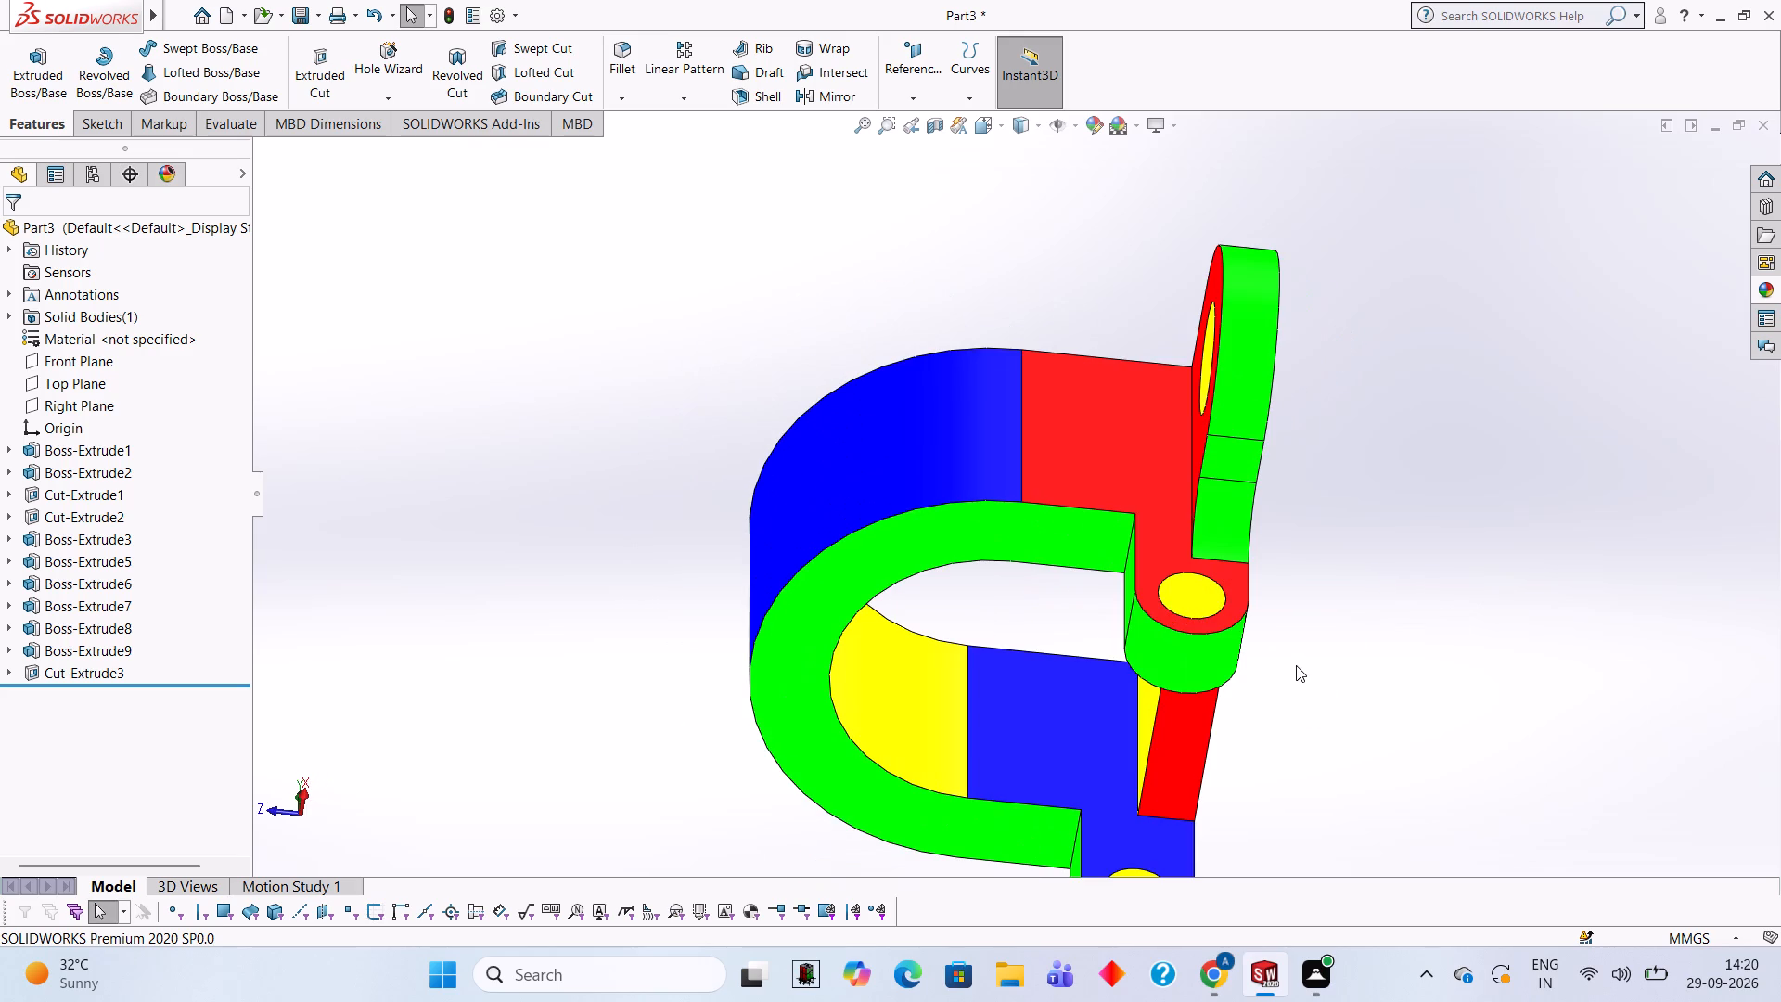
middle_drag(1296, 659, 1368, 673)
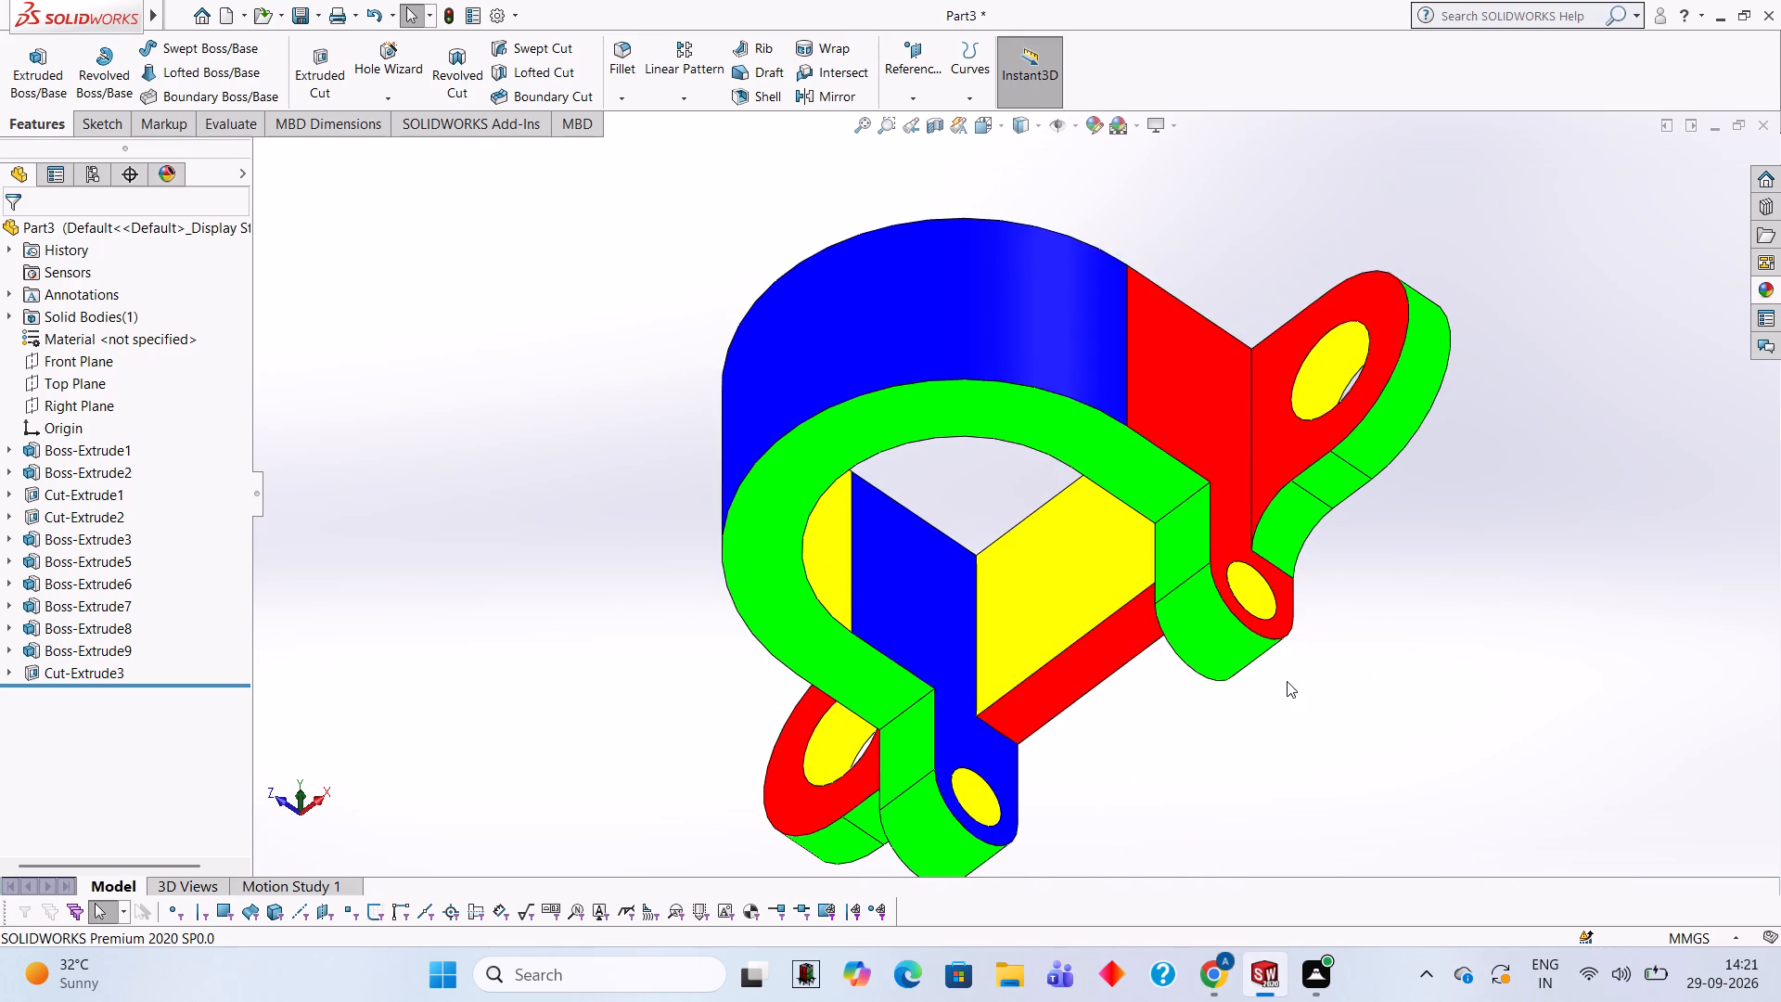
scroll(1385, 550, up, 1)
middle_drag(1385, 550, 1399, 450)
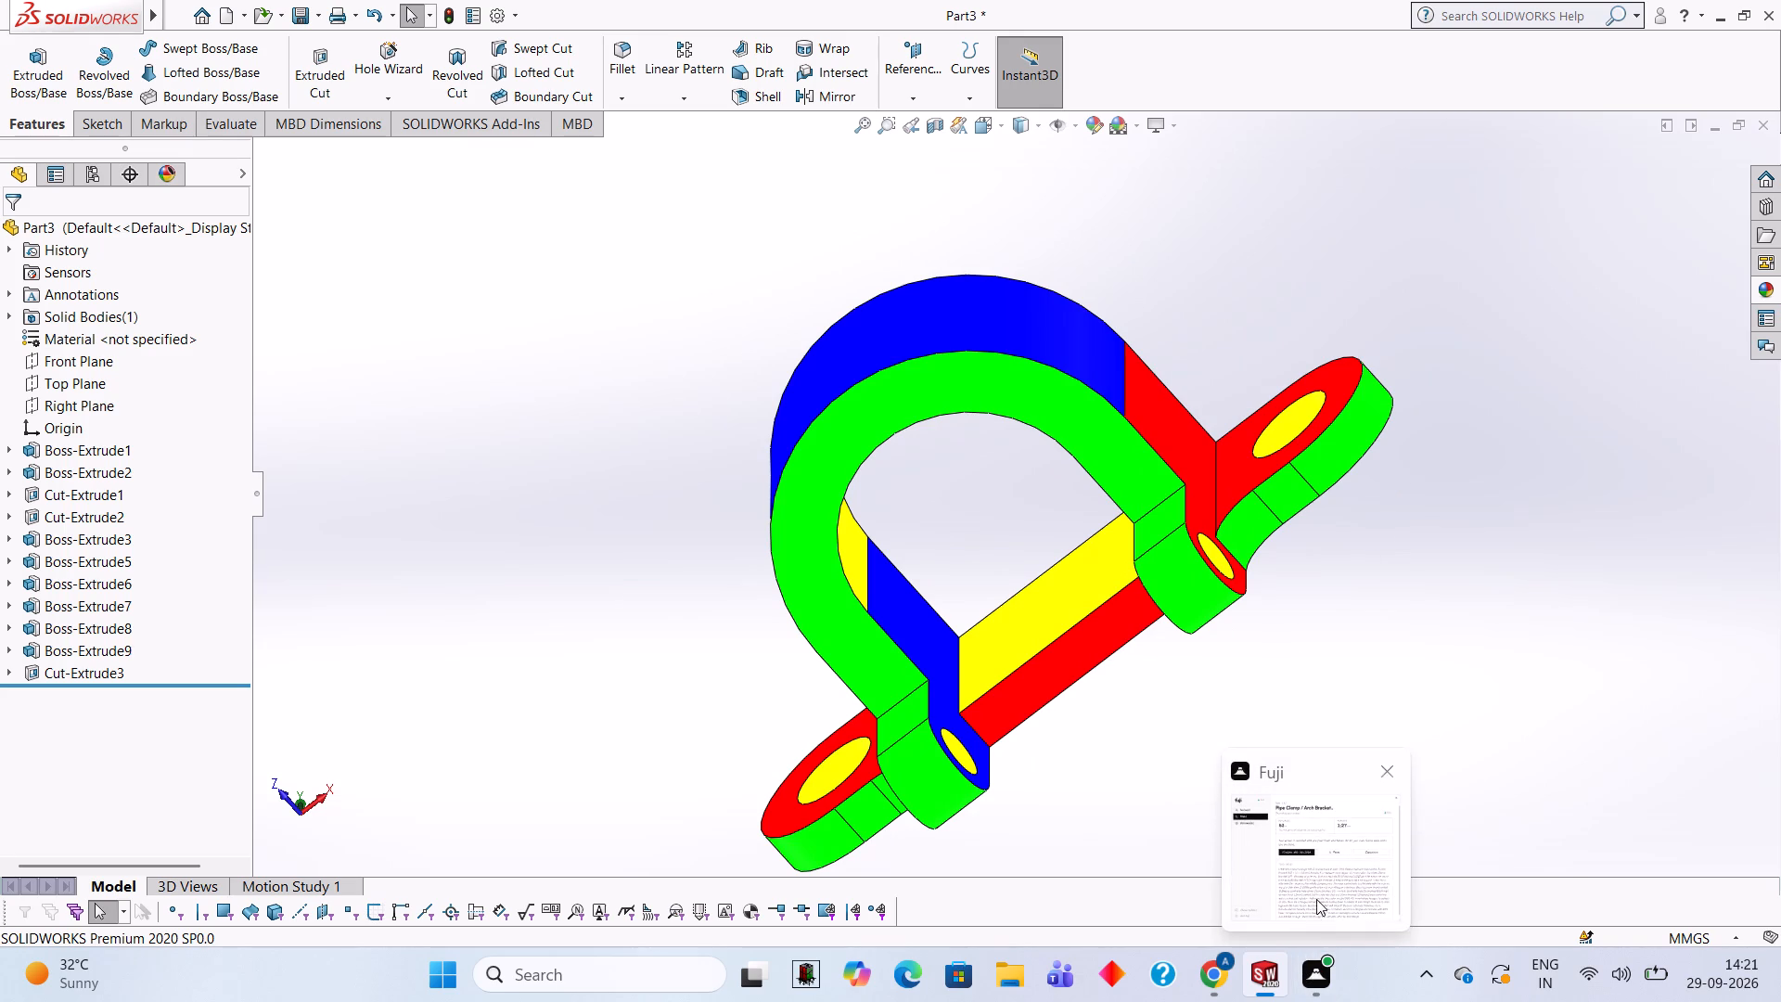
middle_drag(1386, 495, 1416, 377)
middle_drag(1343, 573, 1288, 708)
scroll(1365, 444, down, 1)
scroll(1365, 444, up, 1)
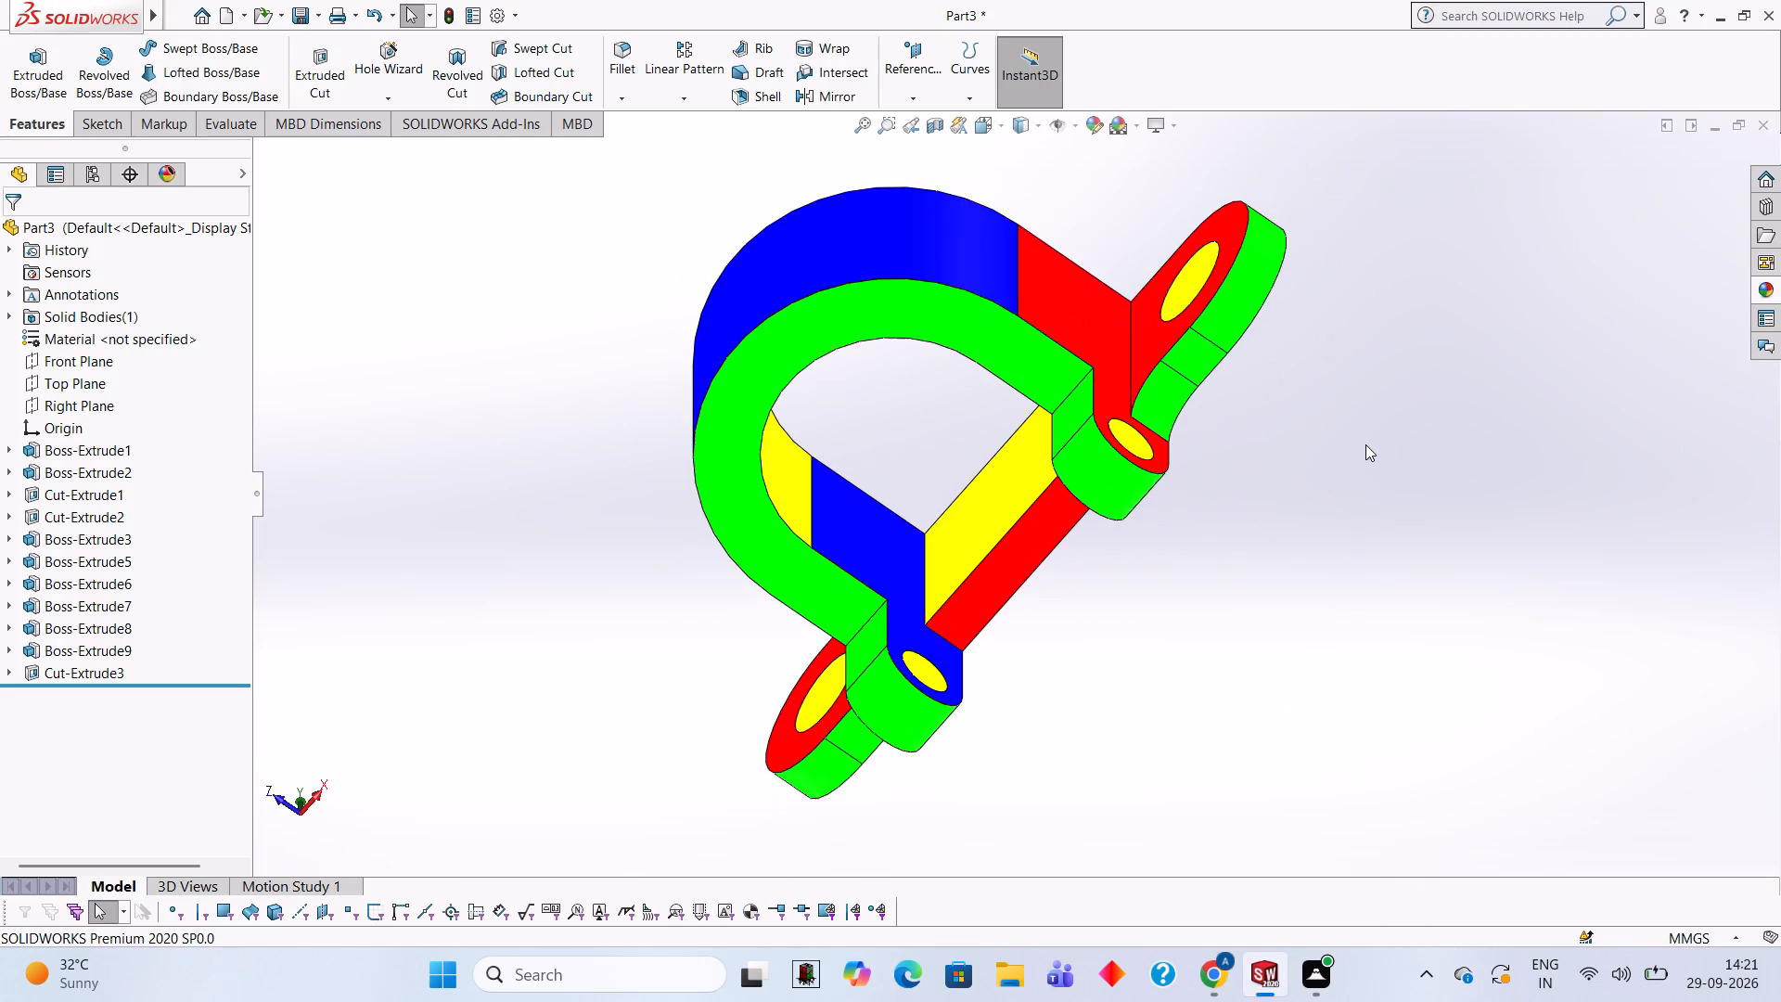
scroll(1322, 263, down, 1)
scroll(1322, 263, up, 2)
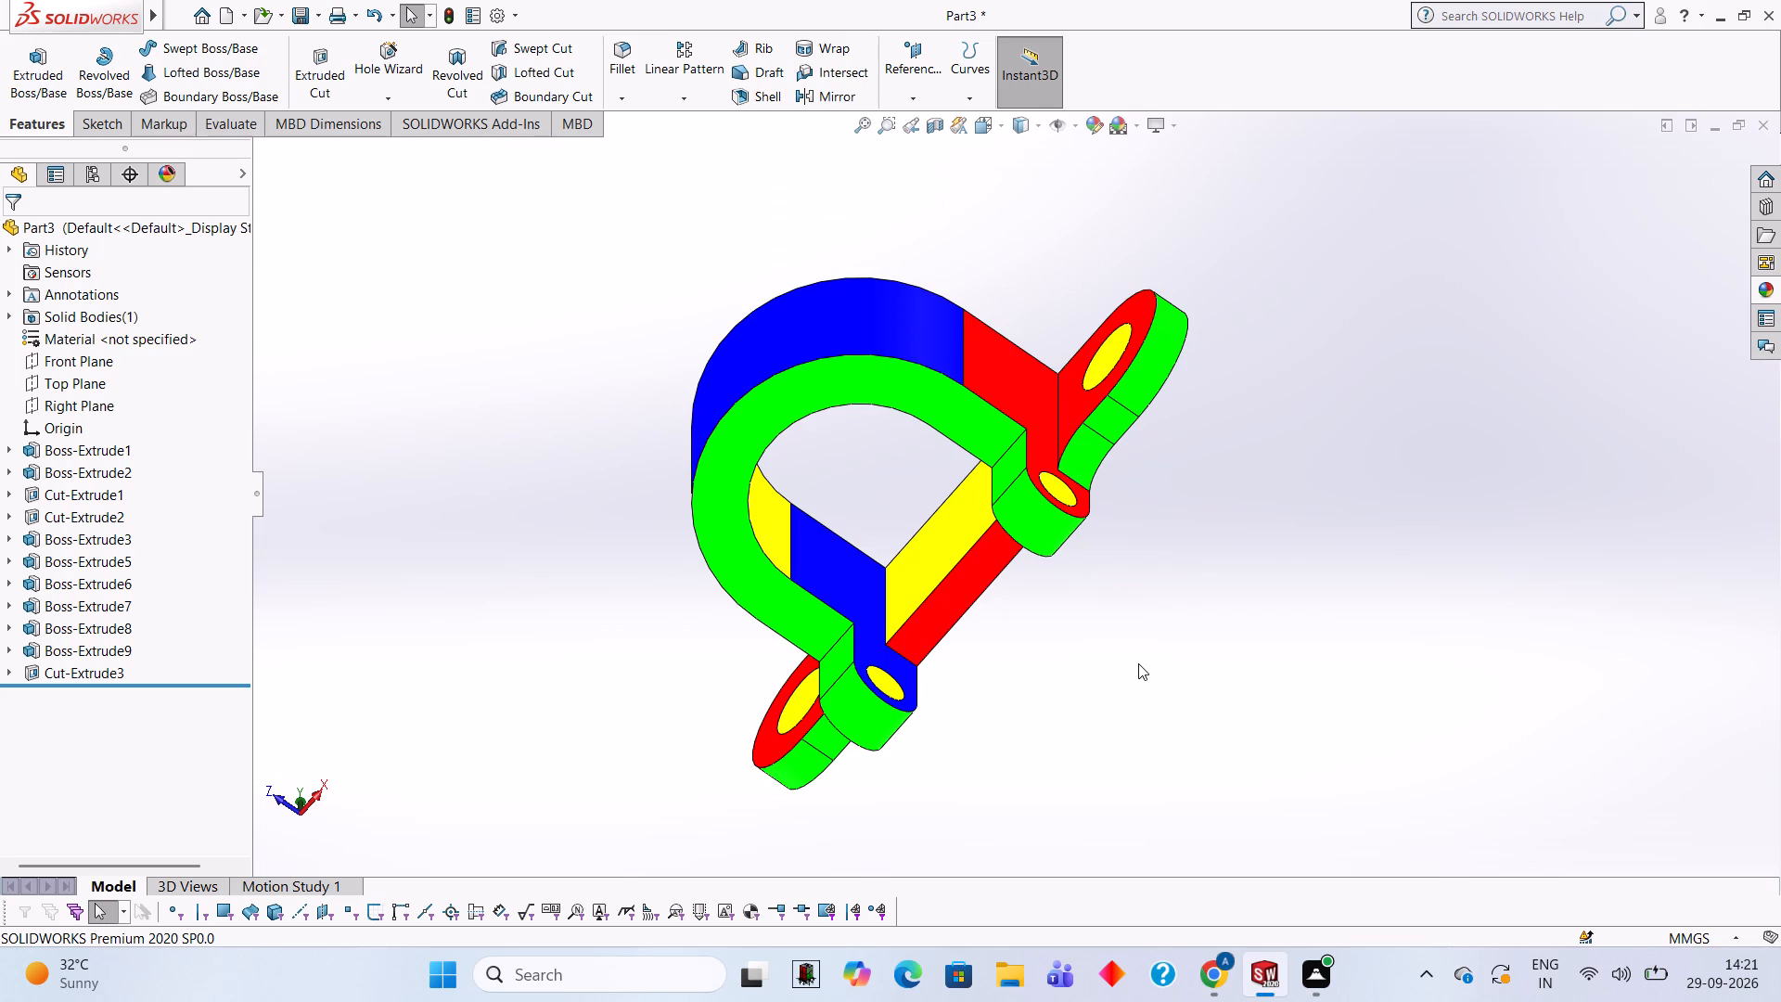
middle_drag(1196, 571, 1249, 551)
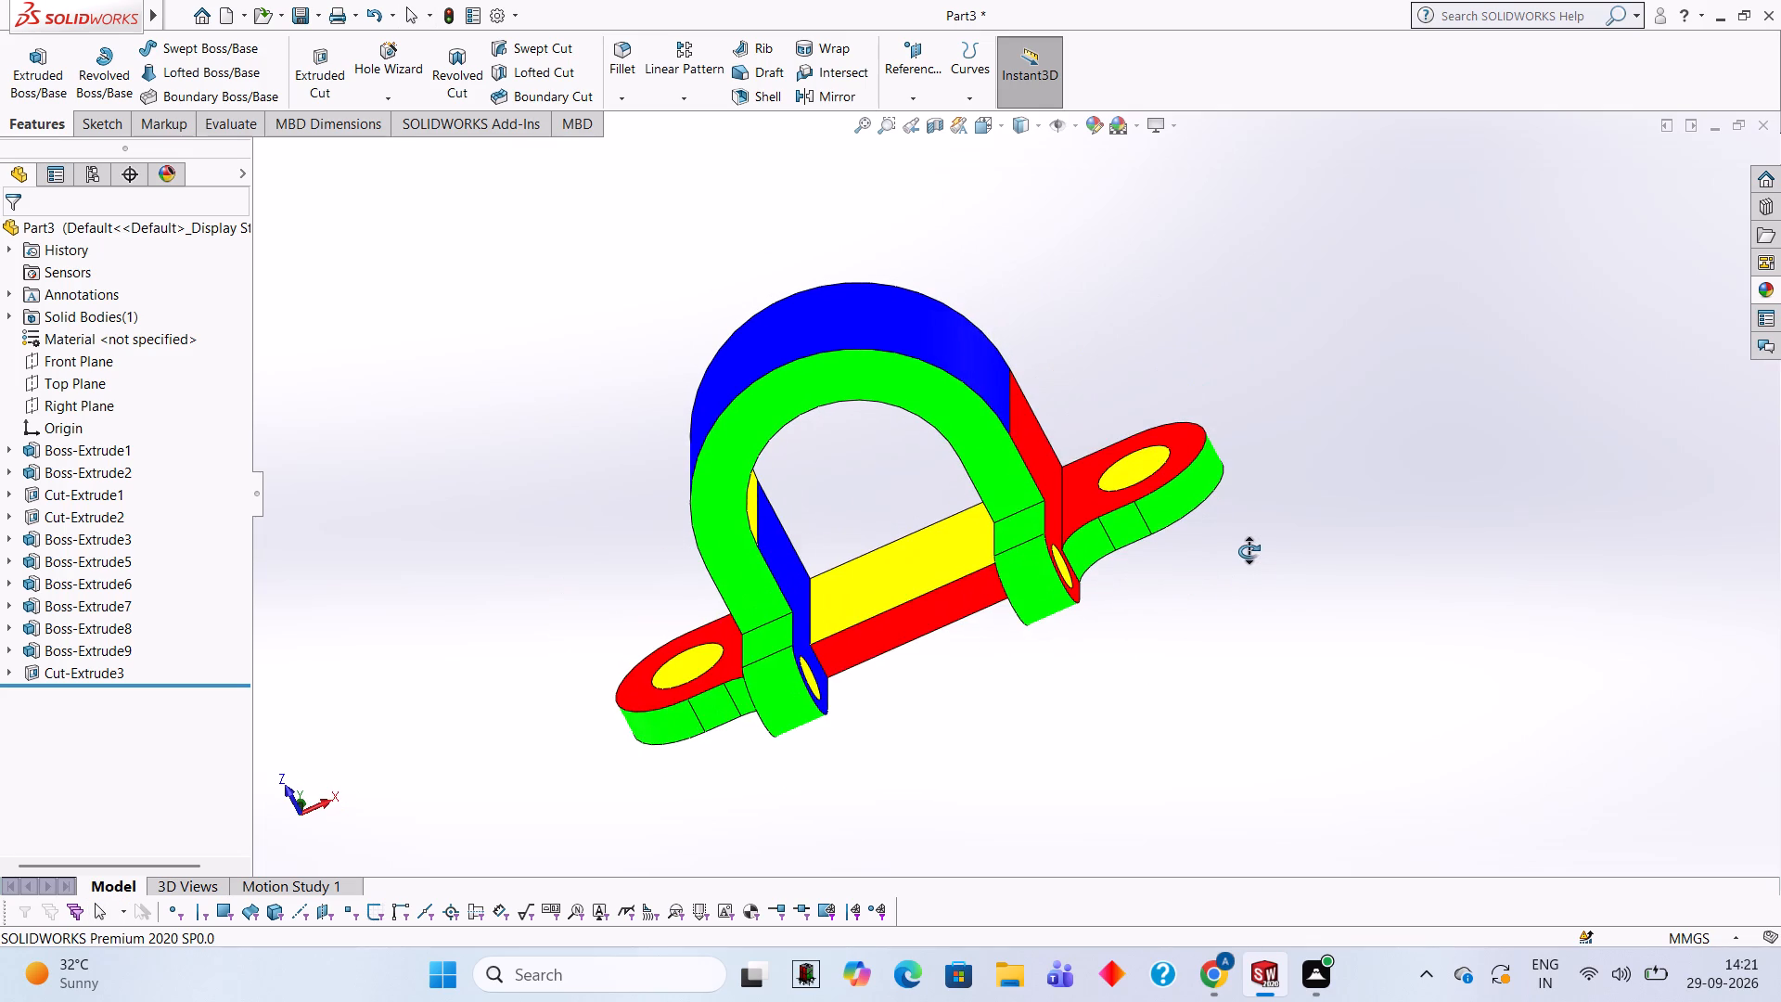
middle_drag(1249, 551, 1243, 548)
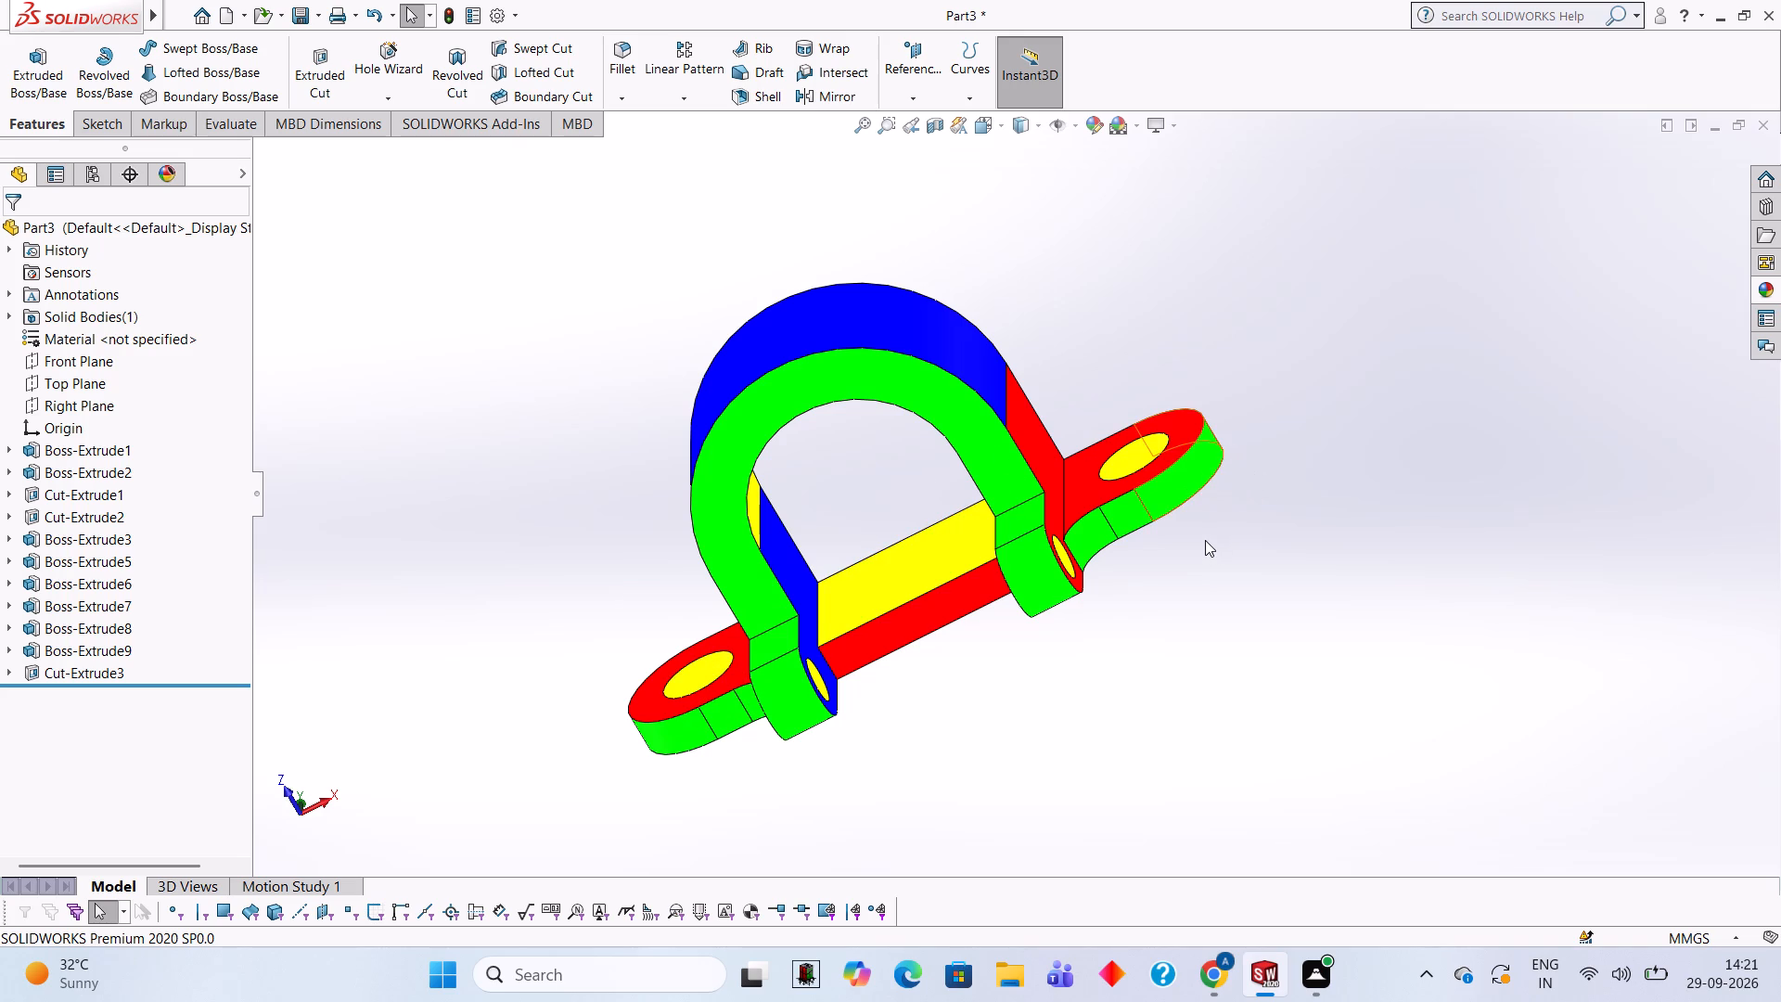
middle_drag(1205, 540, 1226, 552)
middle_drag(1168, 610, 1174, 529)
middle_drag(1293, 436, 1241, 520)
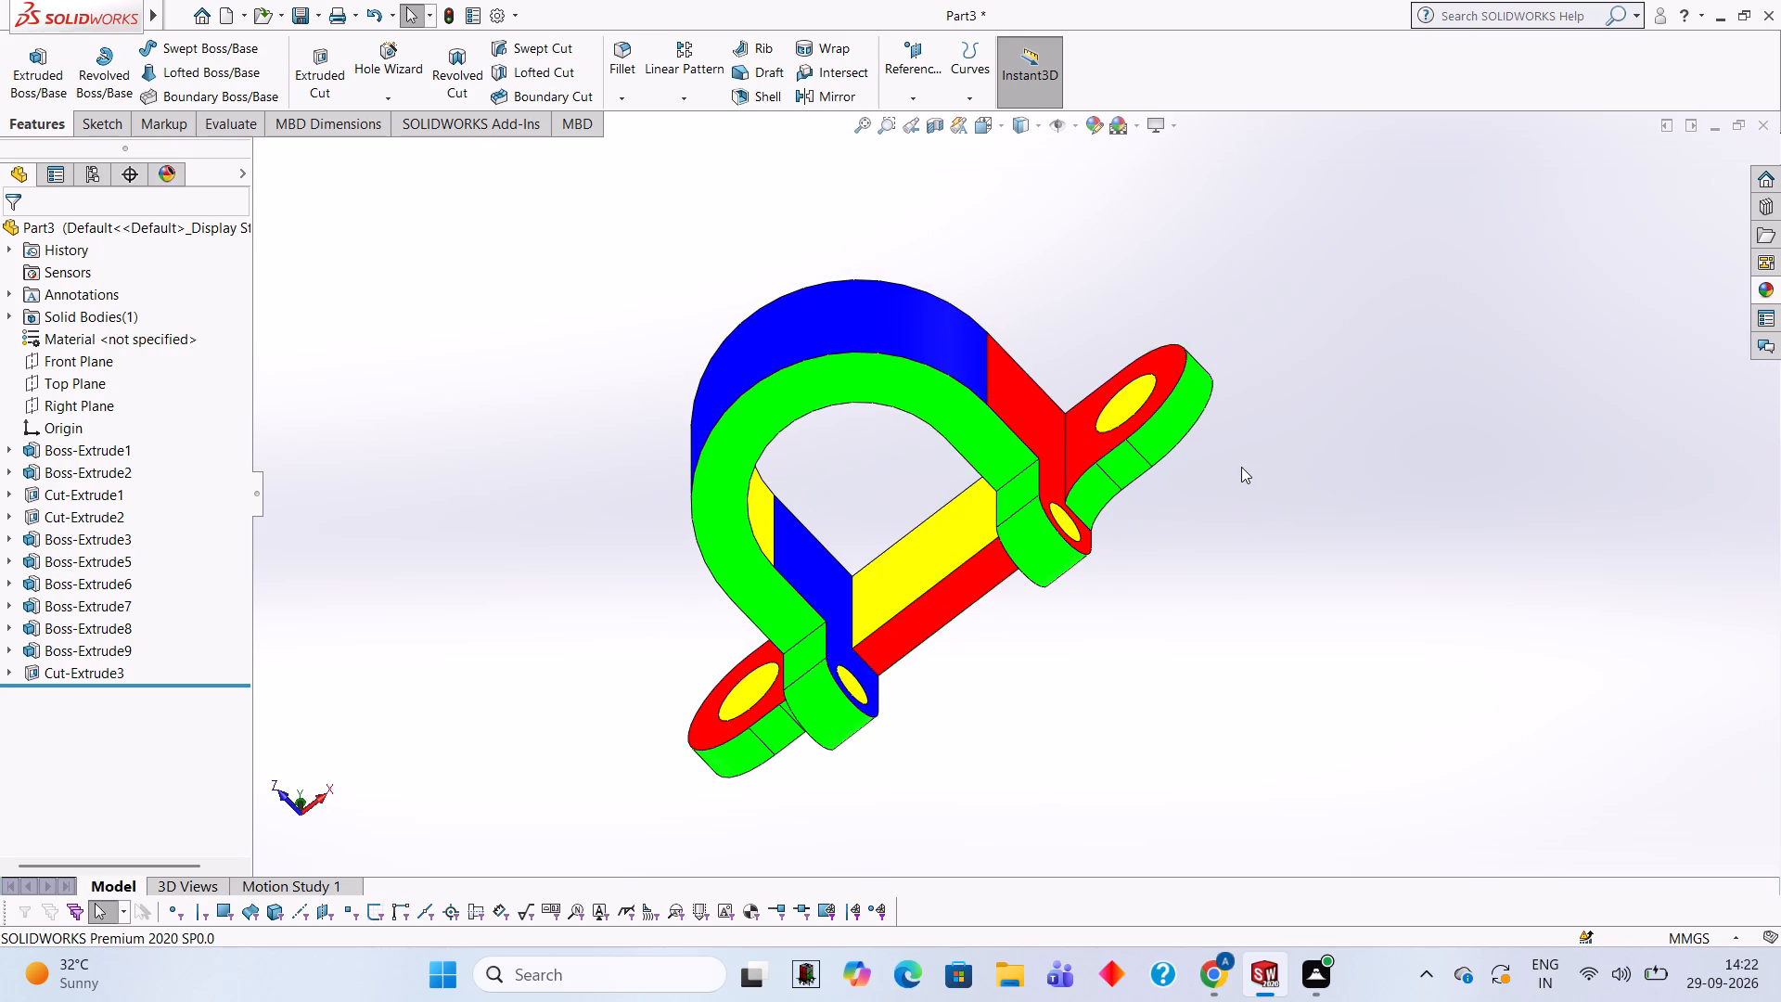
Apply the Blue LED appearance to only the flat front faces of both lugs, between the arch and their rounded ends.
middle_drag(1090, 287, 1121, 305)
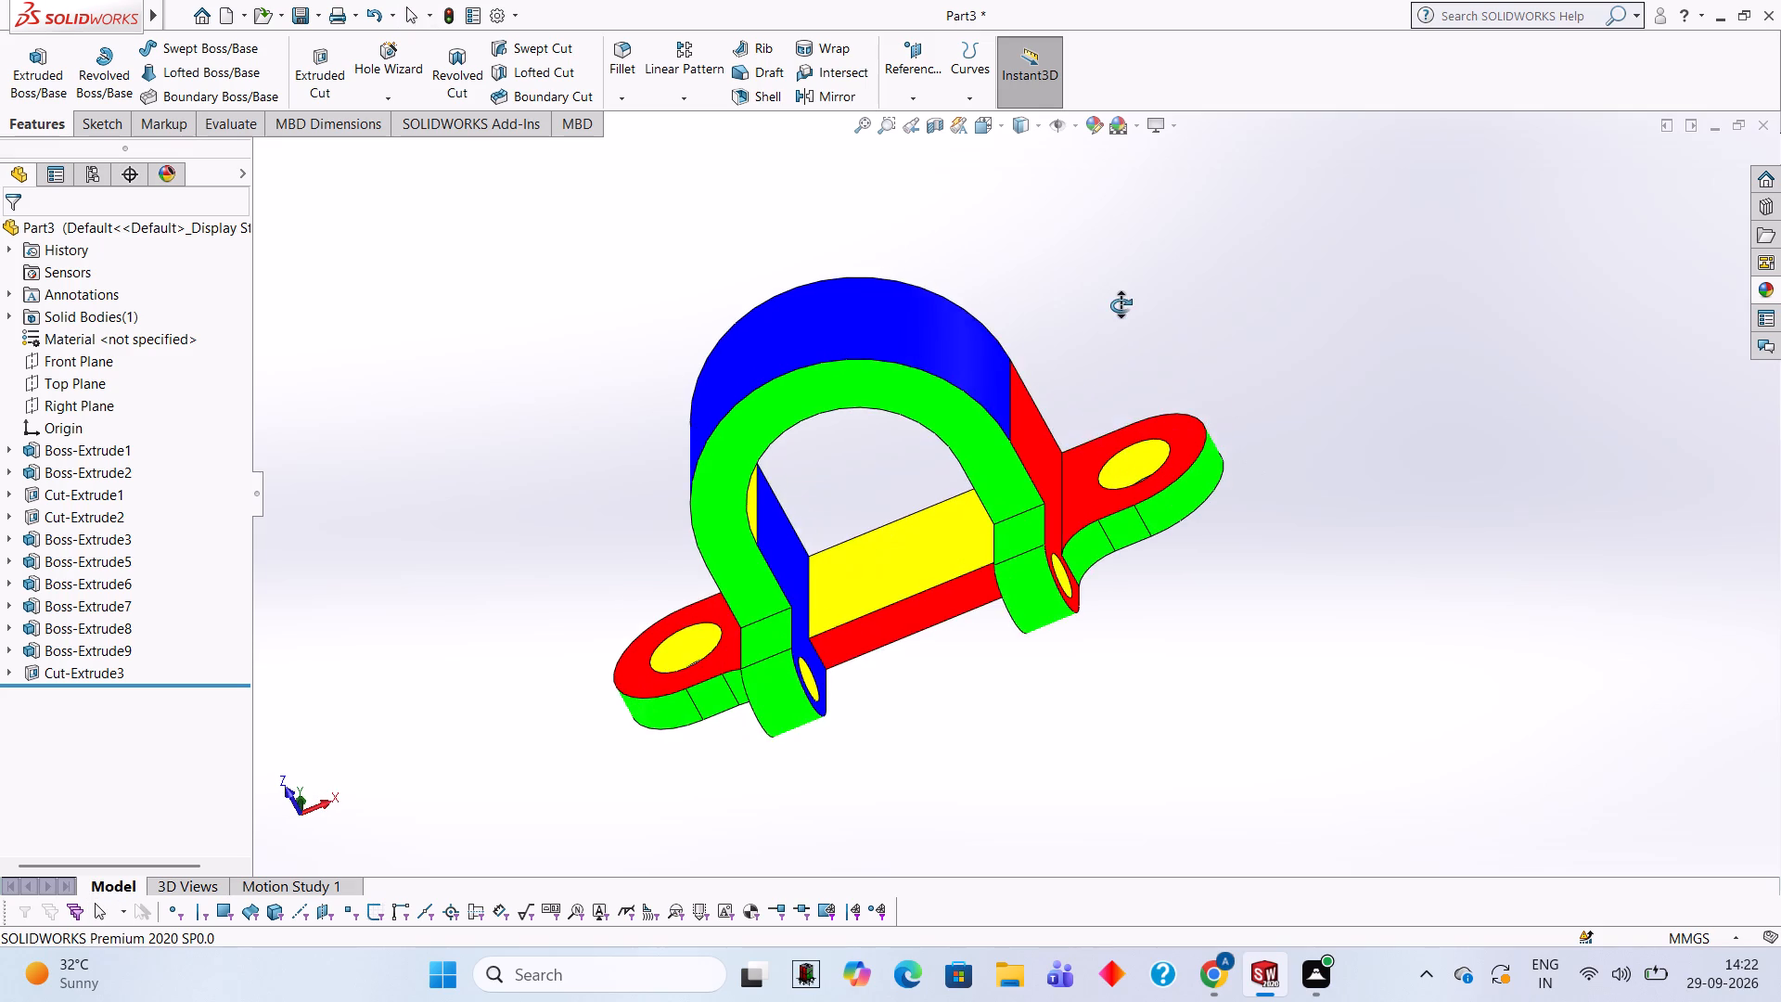
middle_drag(1121, 305, 1117, 415)
scroll(1083, 508, down, 1)
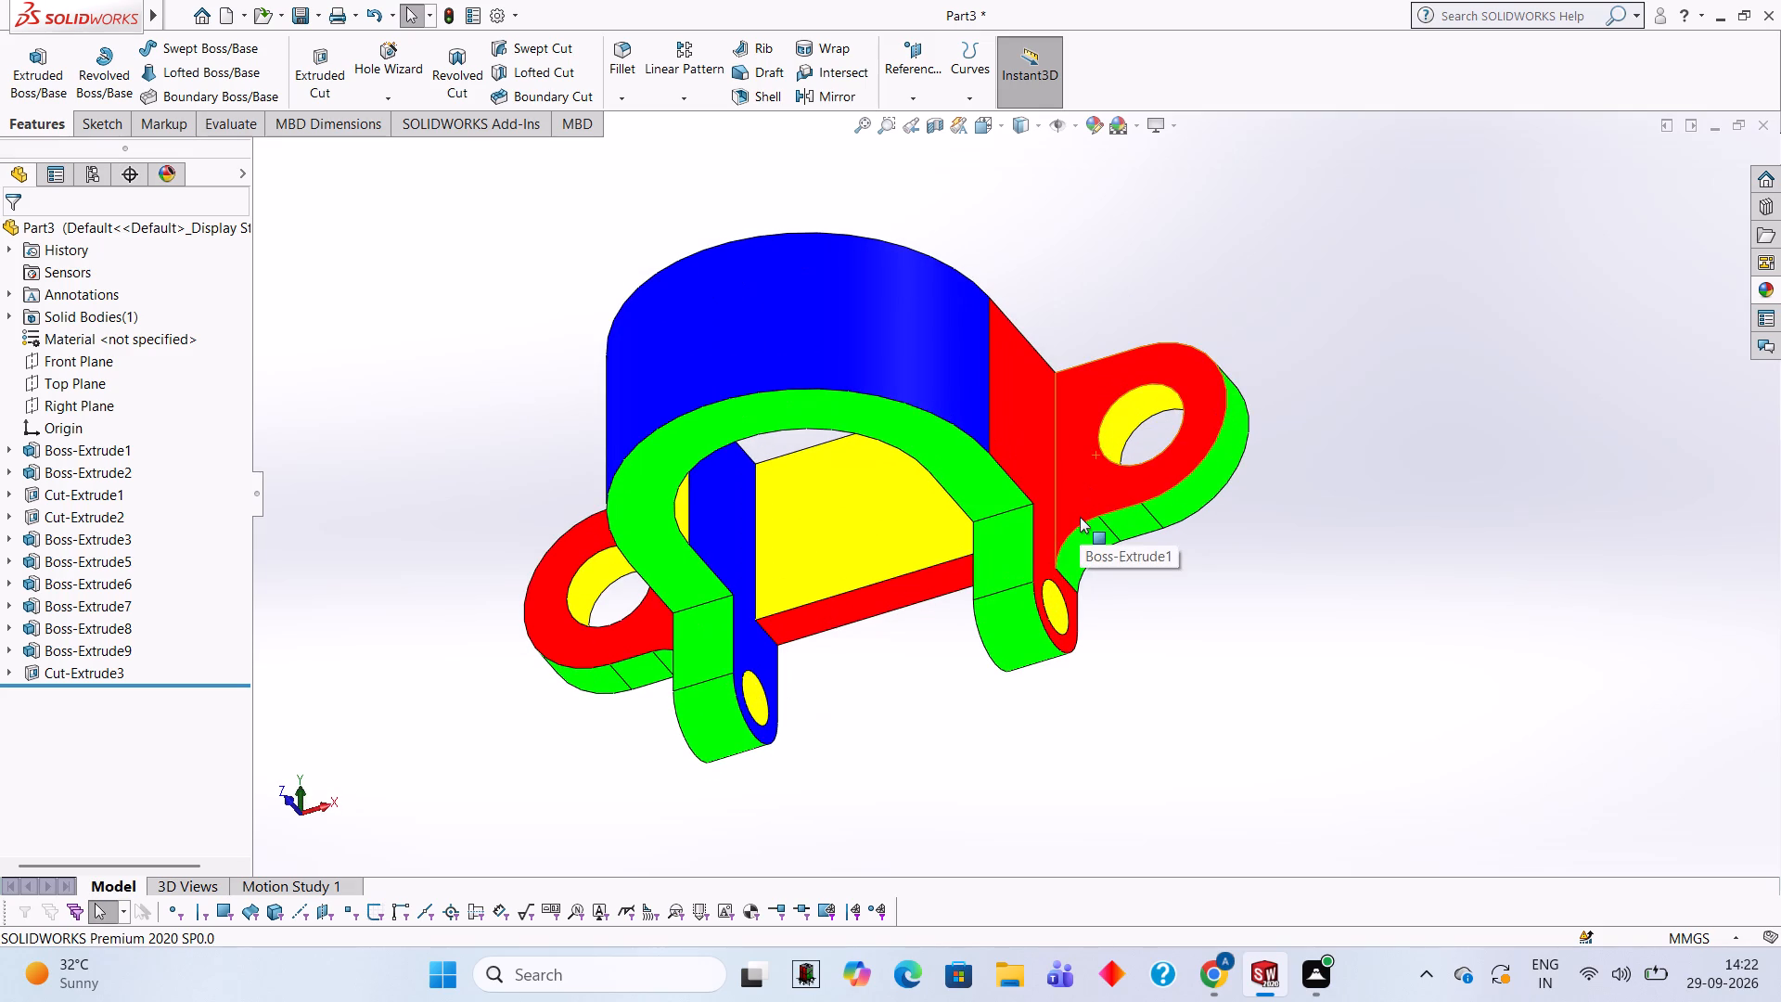
scroll(1080, 517, down, 2)
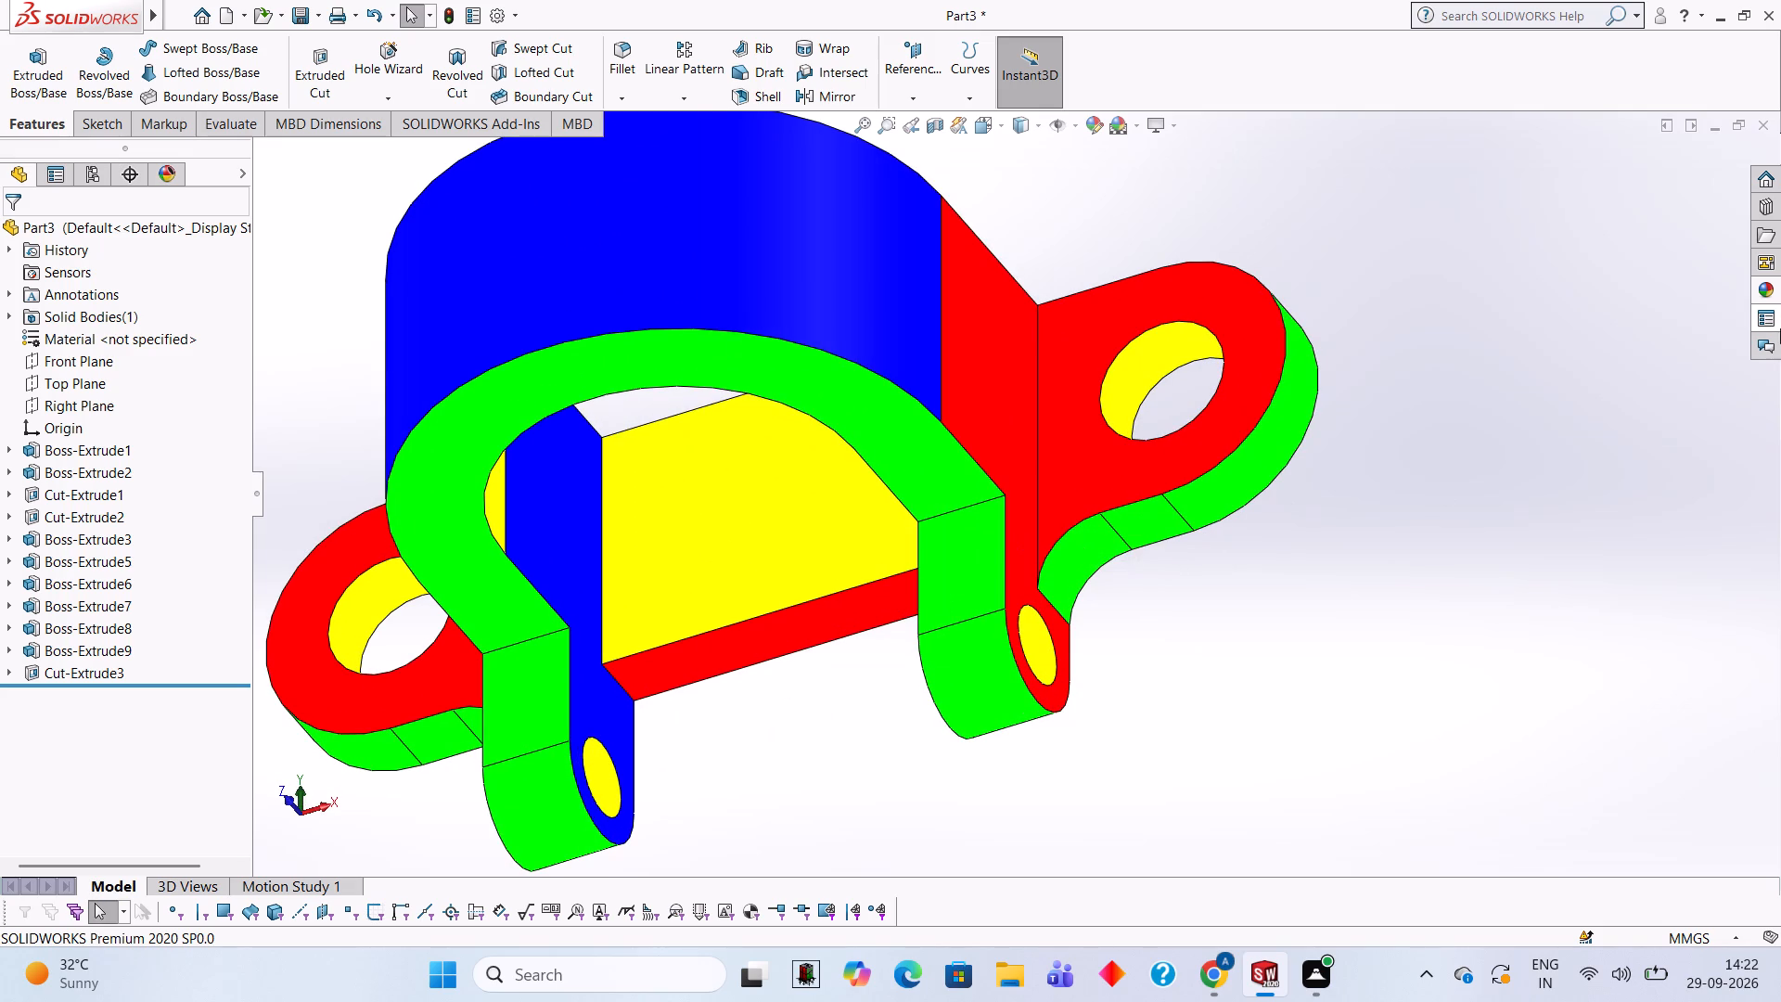
click(1772, 289)
scroll(1590, 559, up, 1)
drag(1581, 638, 961, 544)
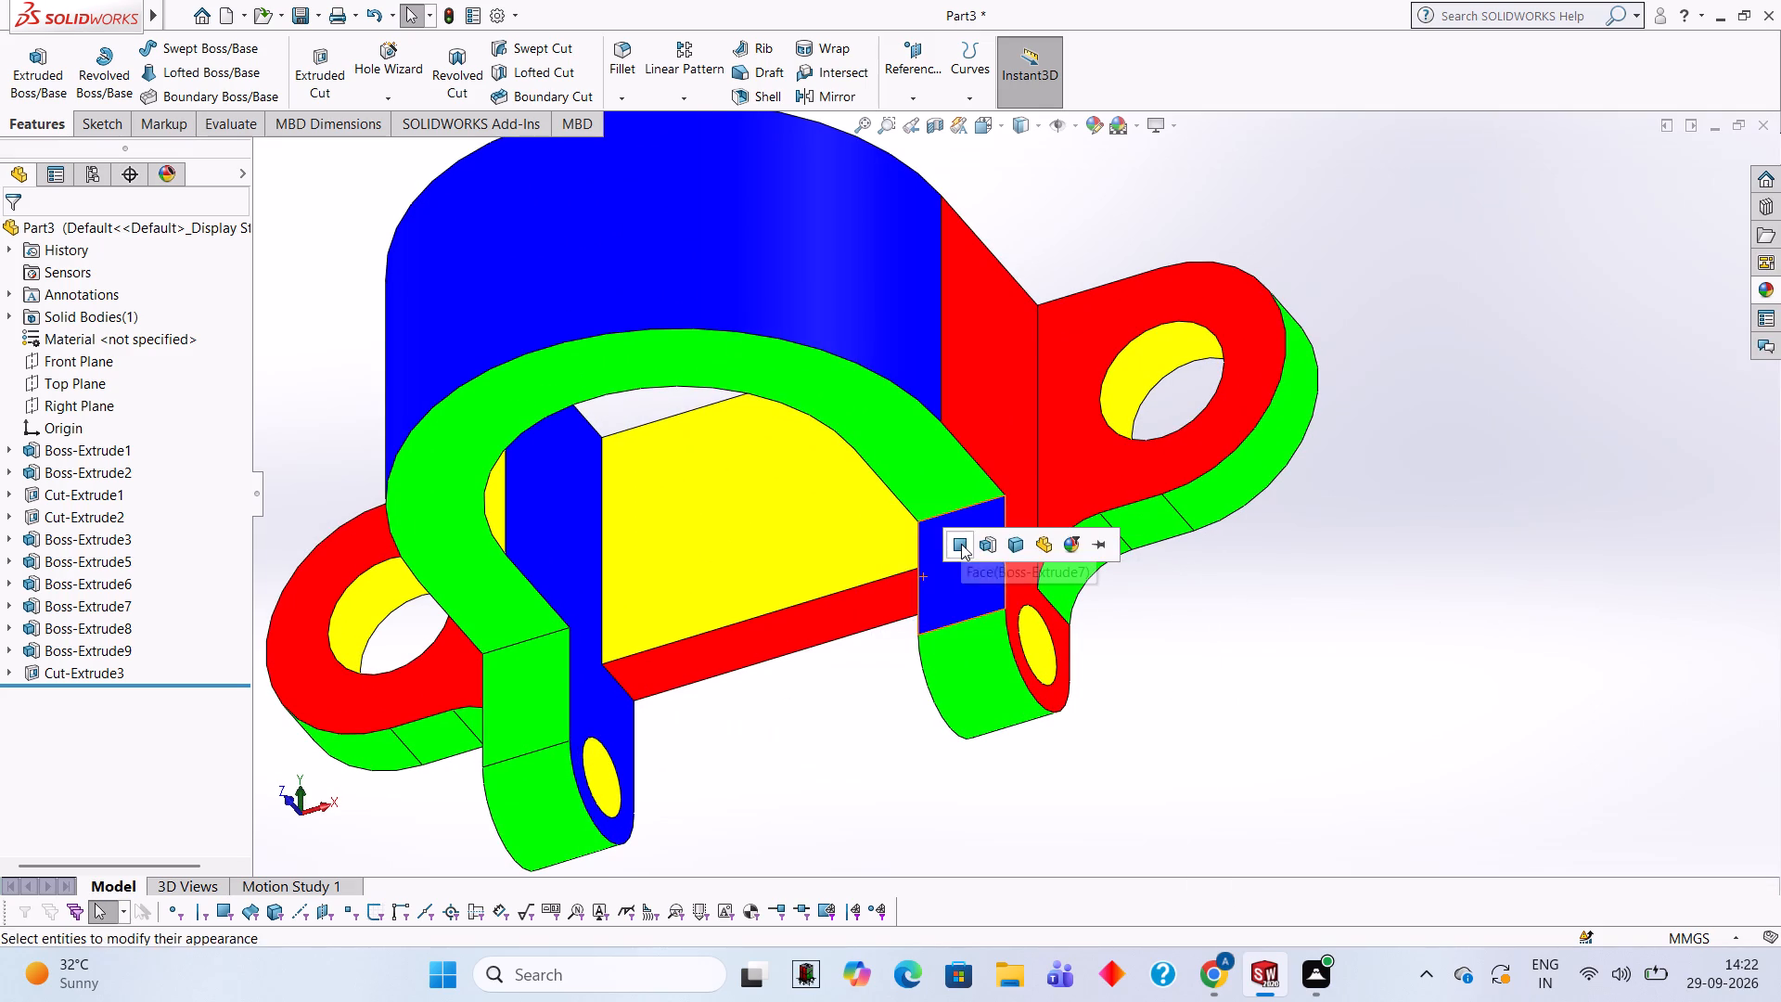
click(961, 544)
scroll(514, 636, down, 1)
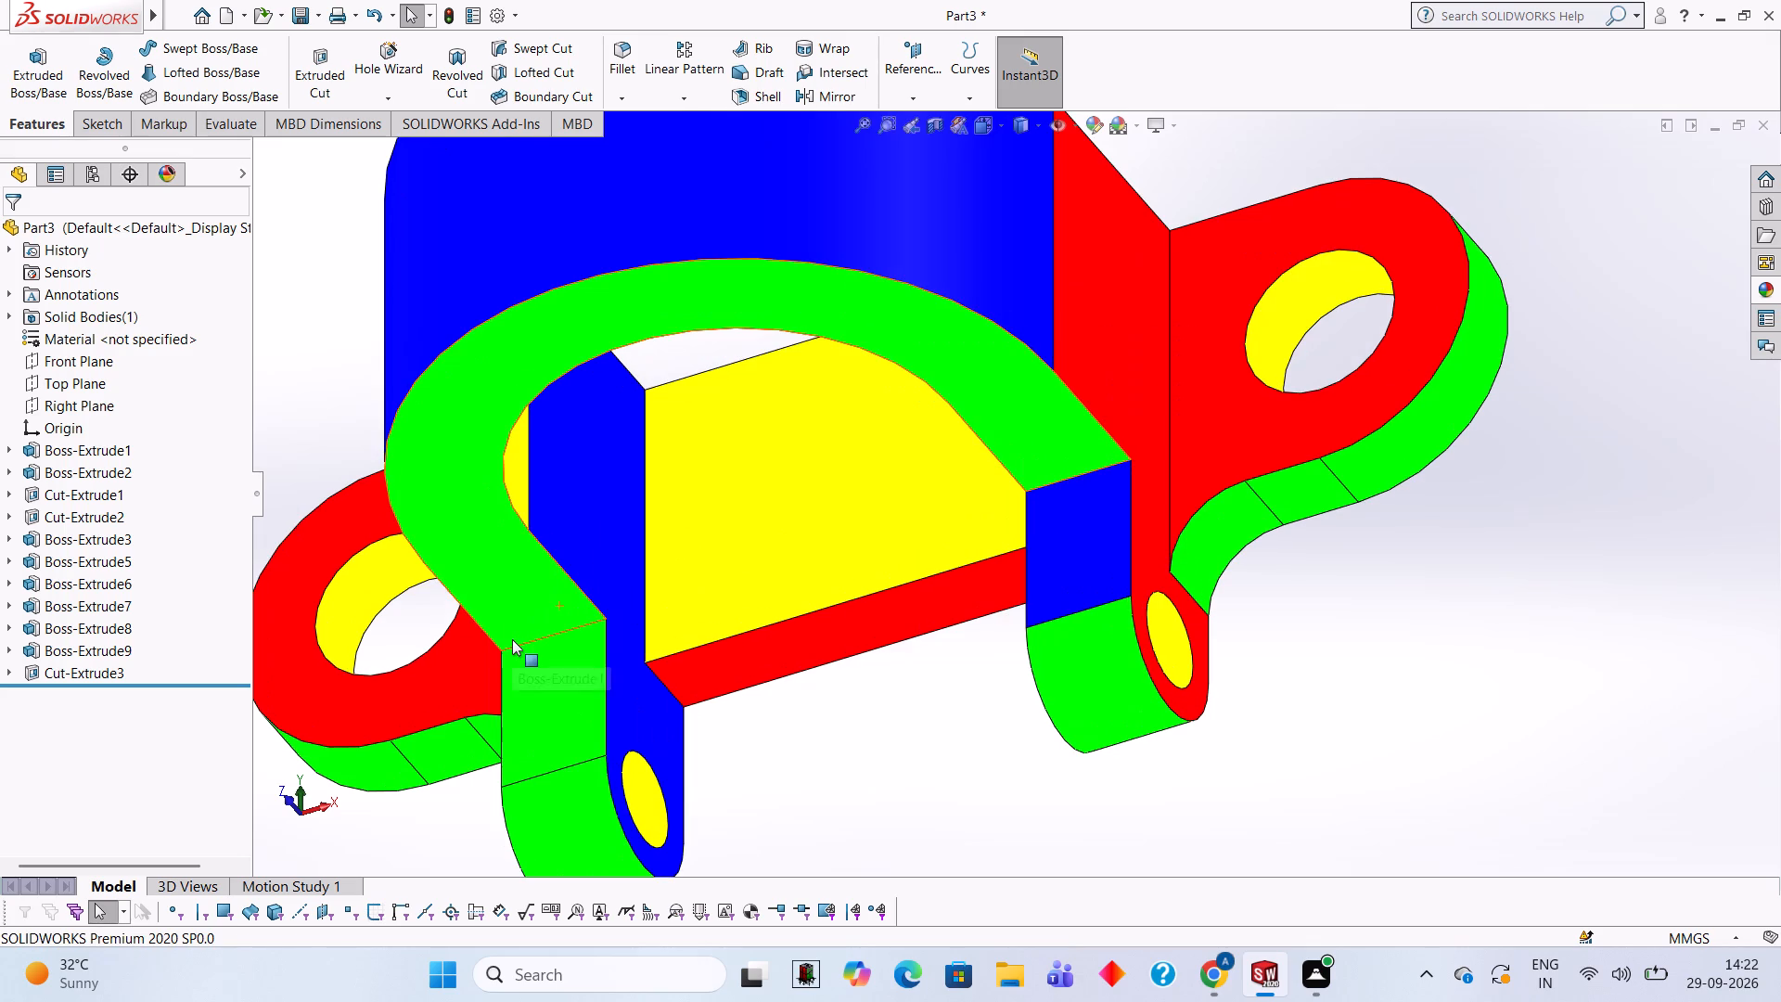
click(1770, 299)
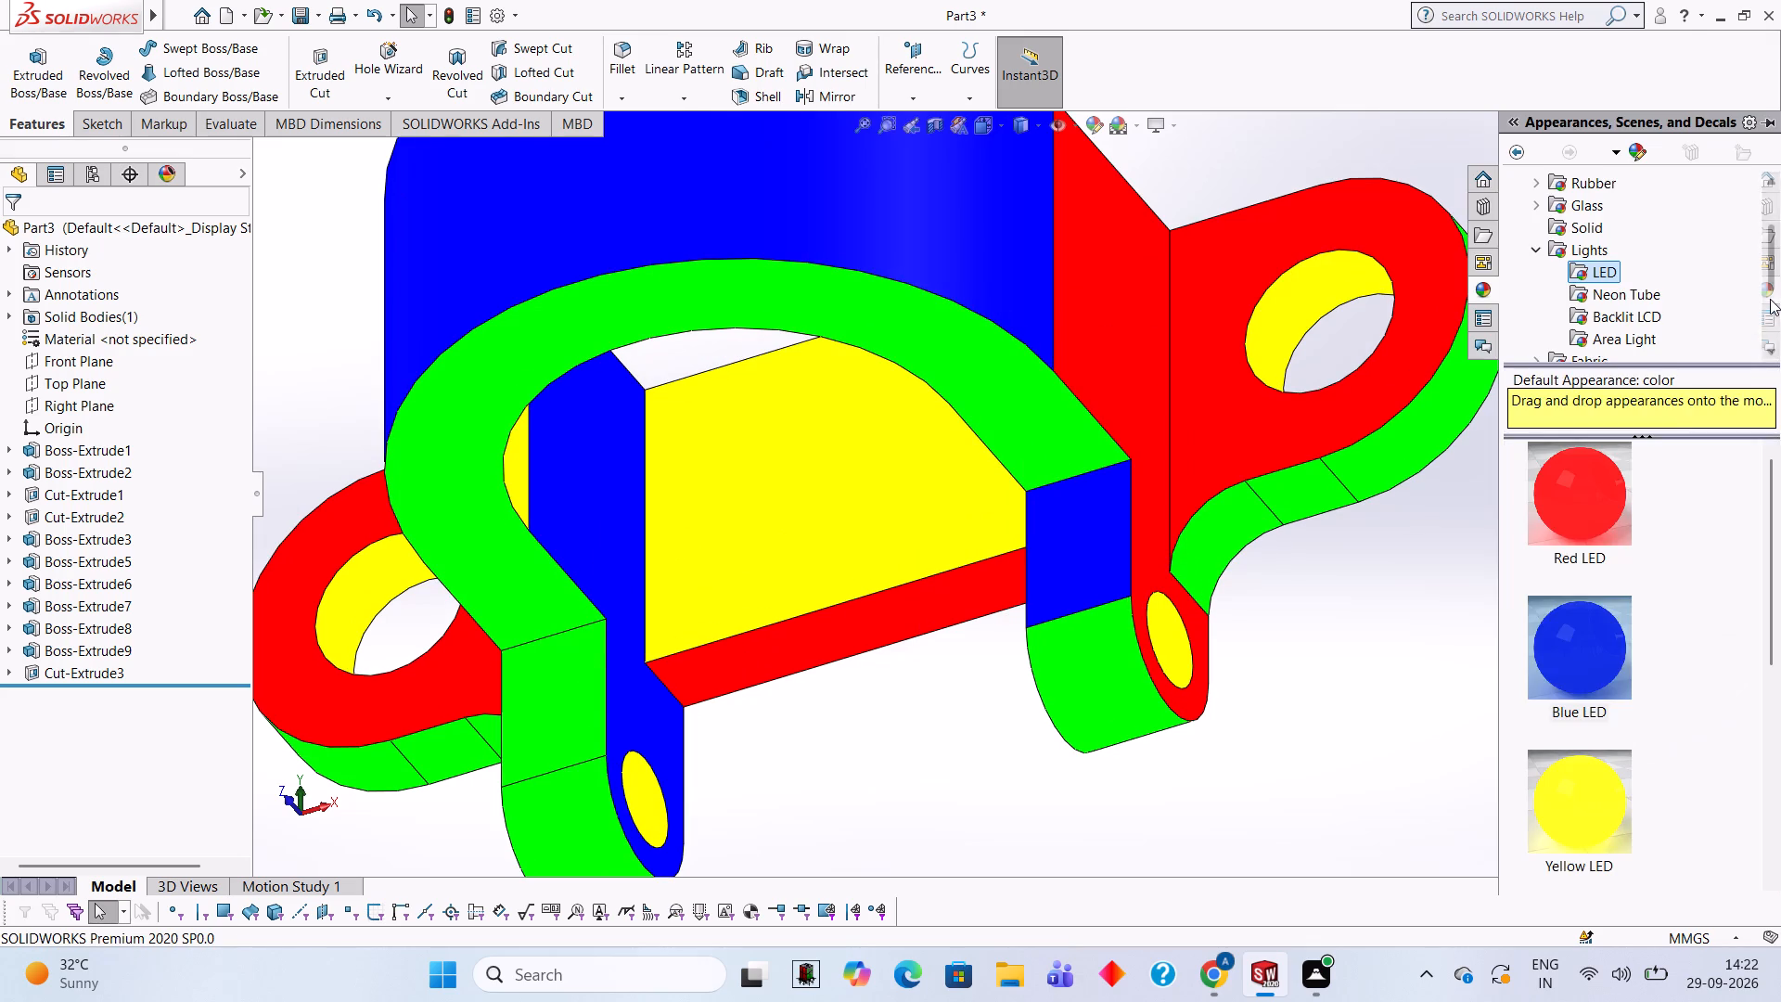
drag(1617, 662, 593, 687)
click(593, 687)
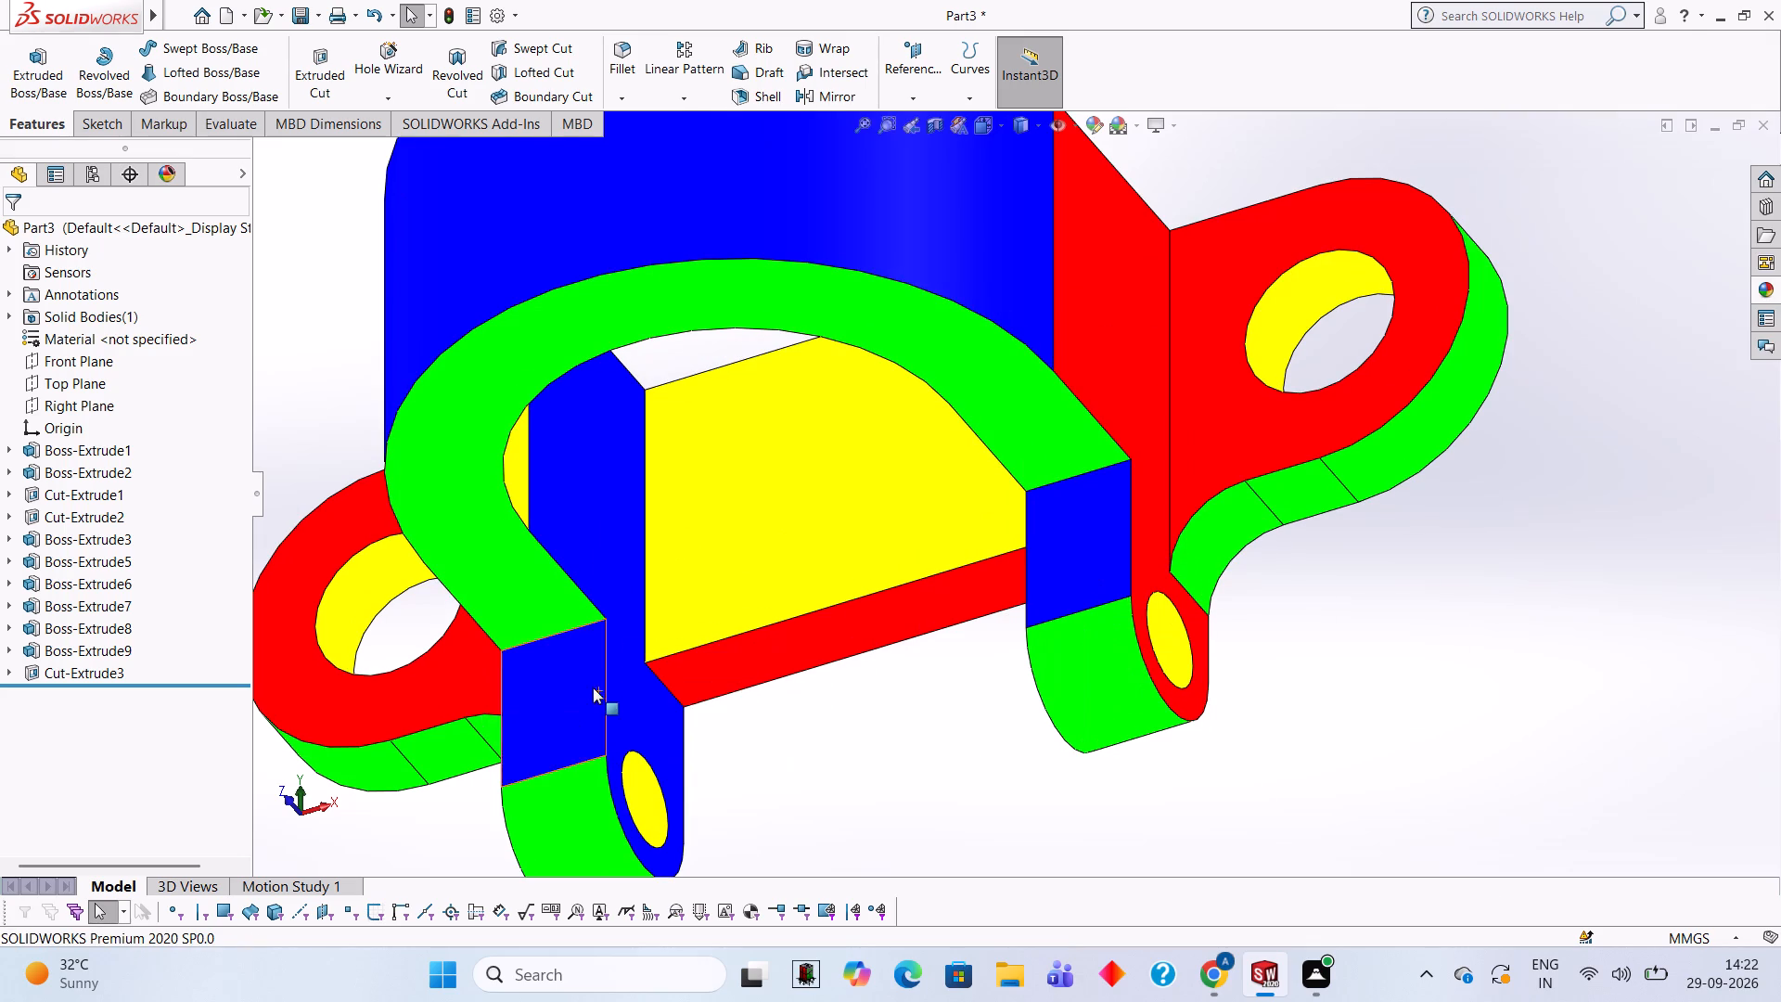
Inspect the bracket from the front and at an angle to check the blue lug faces against the neighbouring colours.
scroll(788, 702, up, 1)
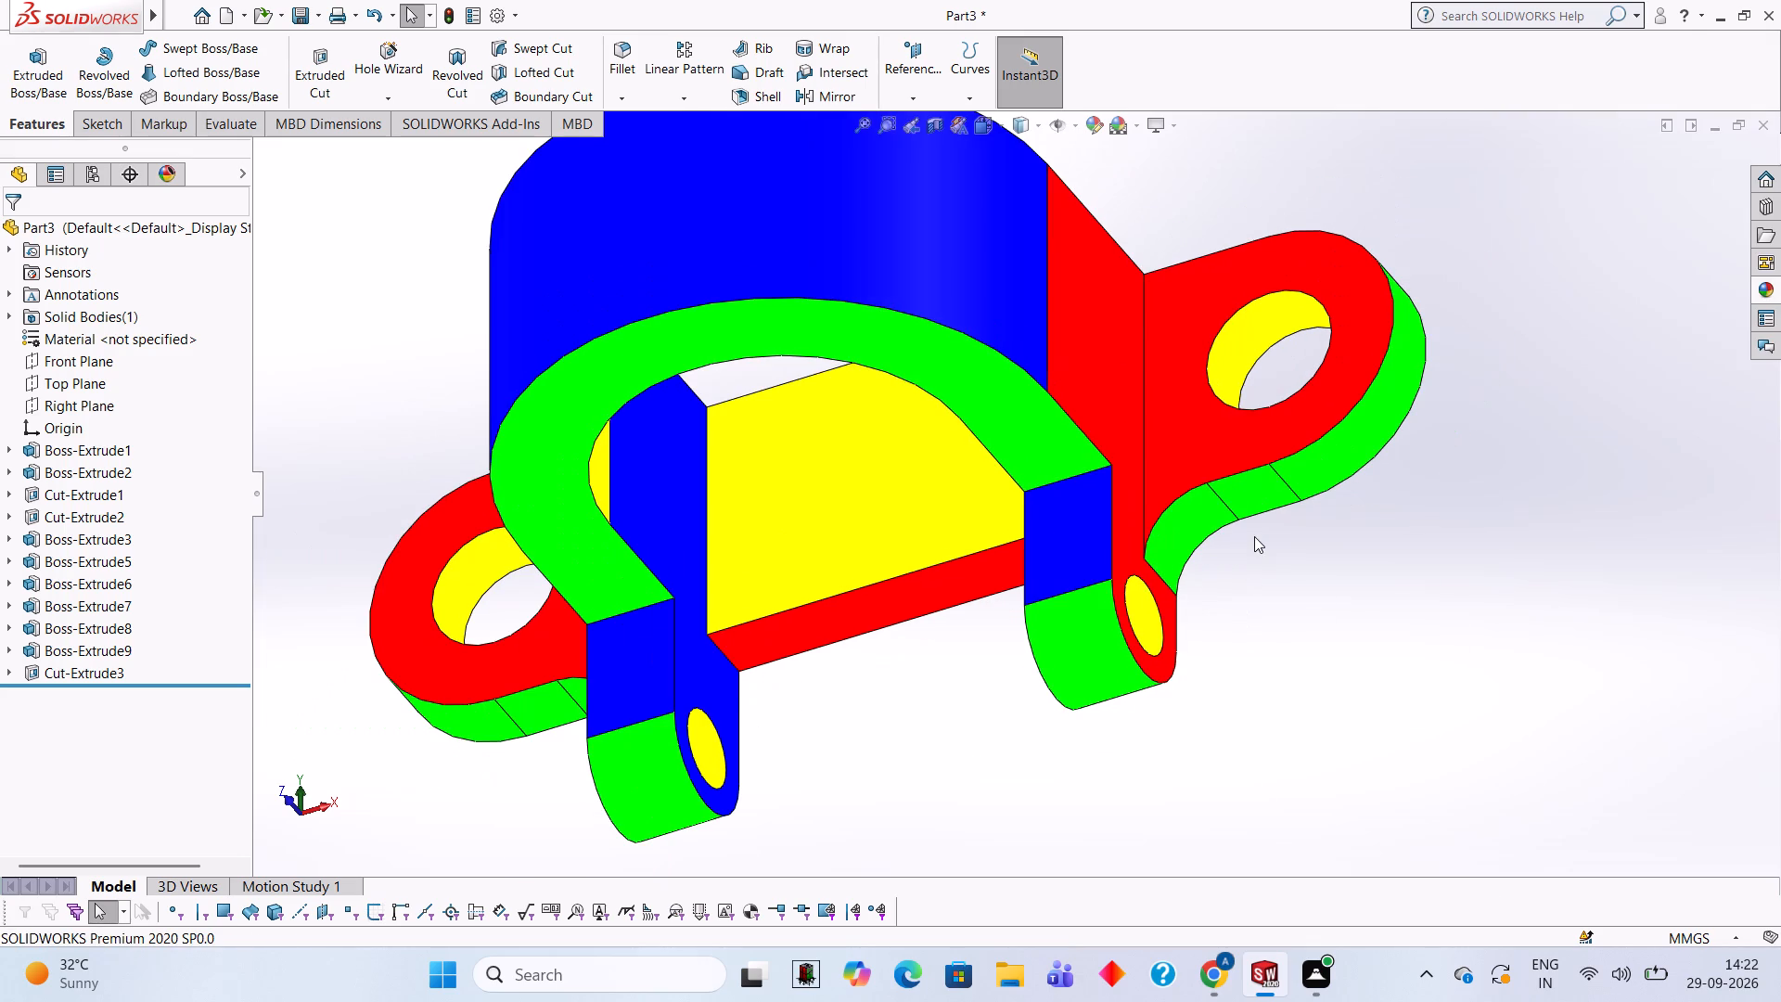
scroll(1254, 536, up, 3)
middle_drag(1277, 409, 1184, 719)
middle_drag(1225, 577, 1377, 520)
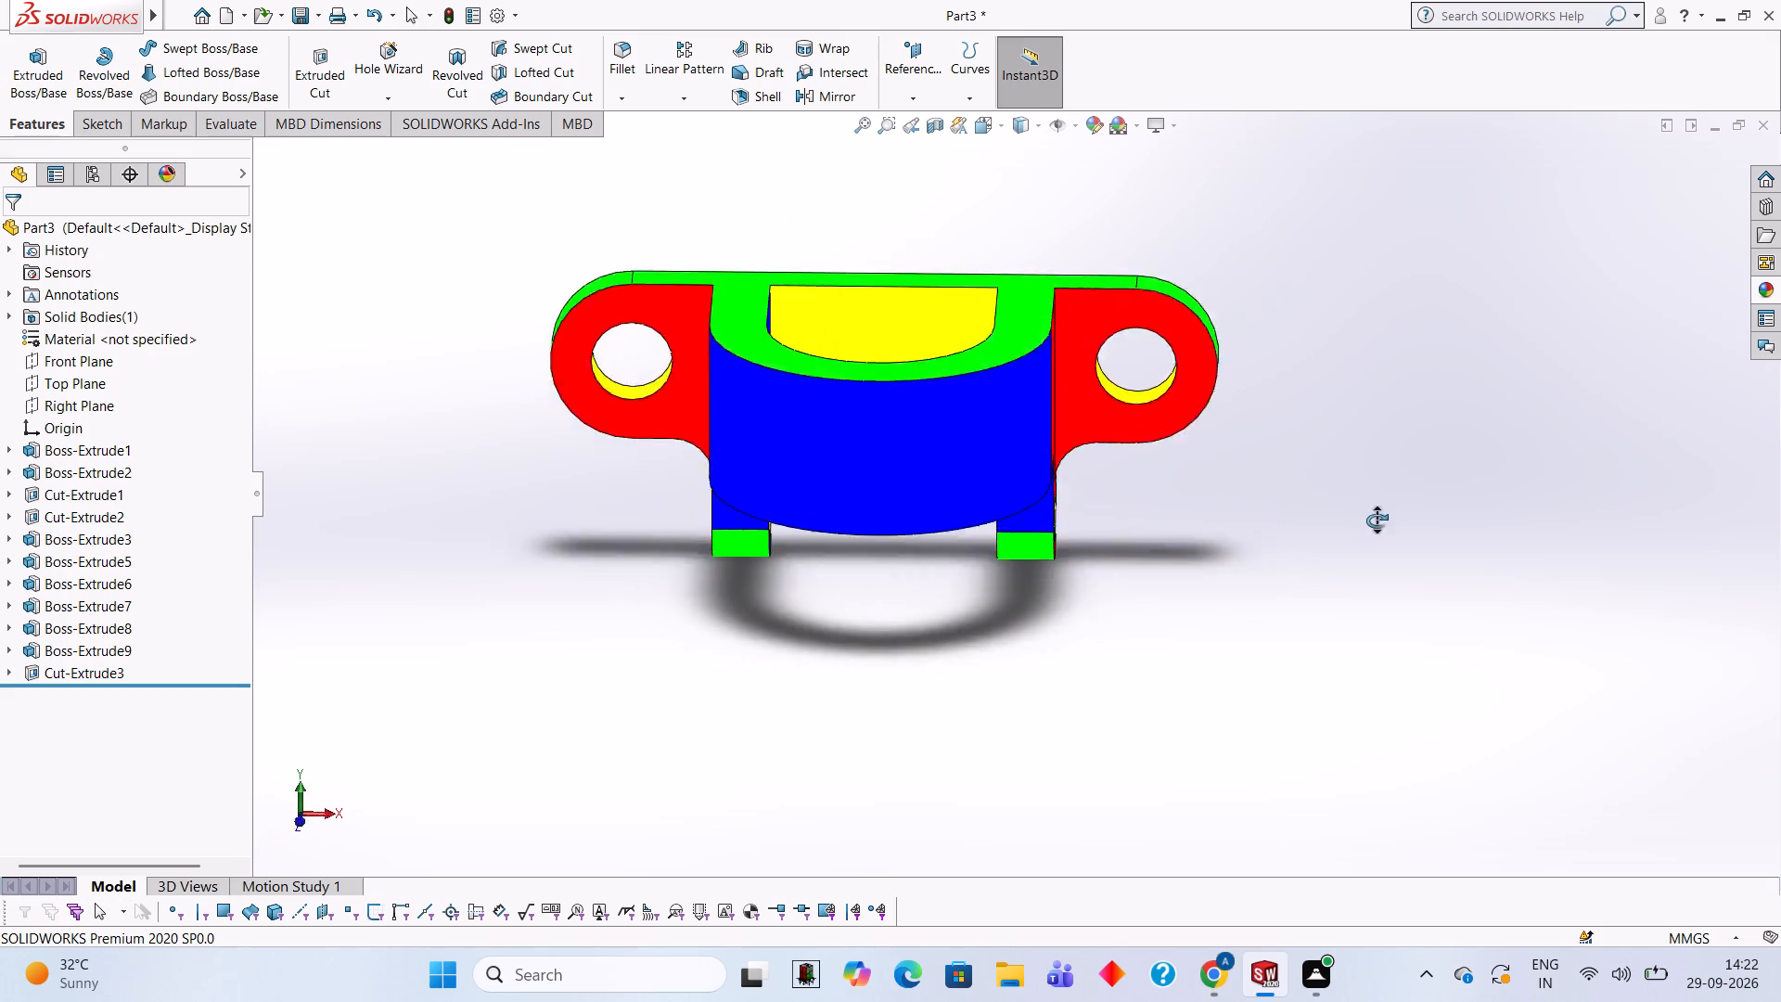
middle_drag(1377, 520, 1375, 411)
scroll(1216, 700, up, 1)
middle_drag(1216, 700, 1145, 593)
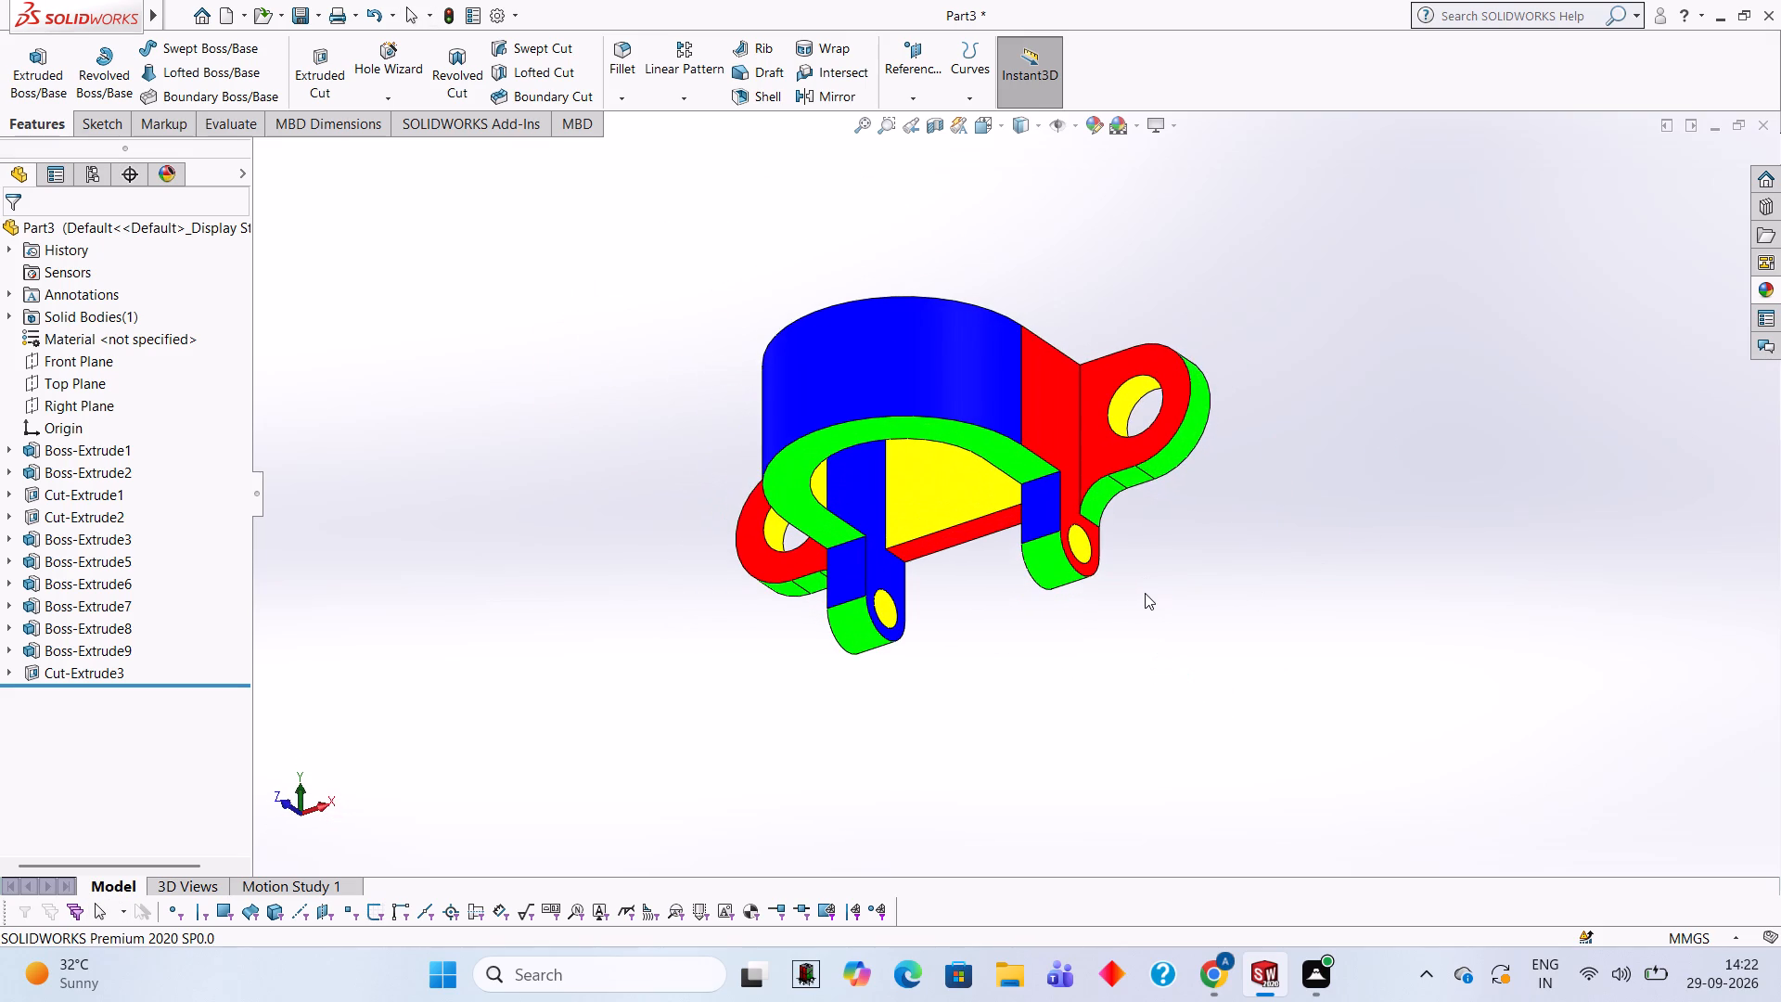
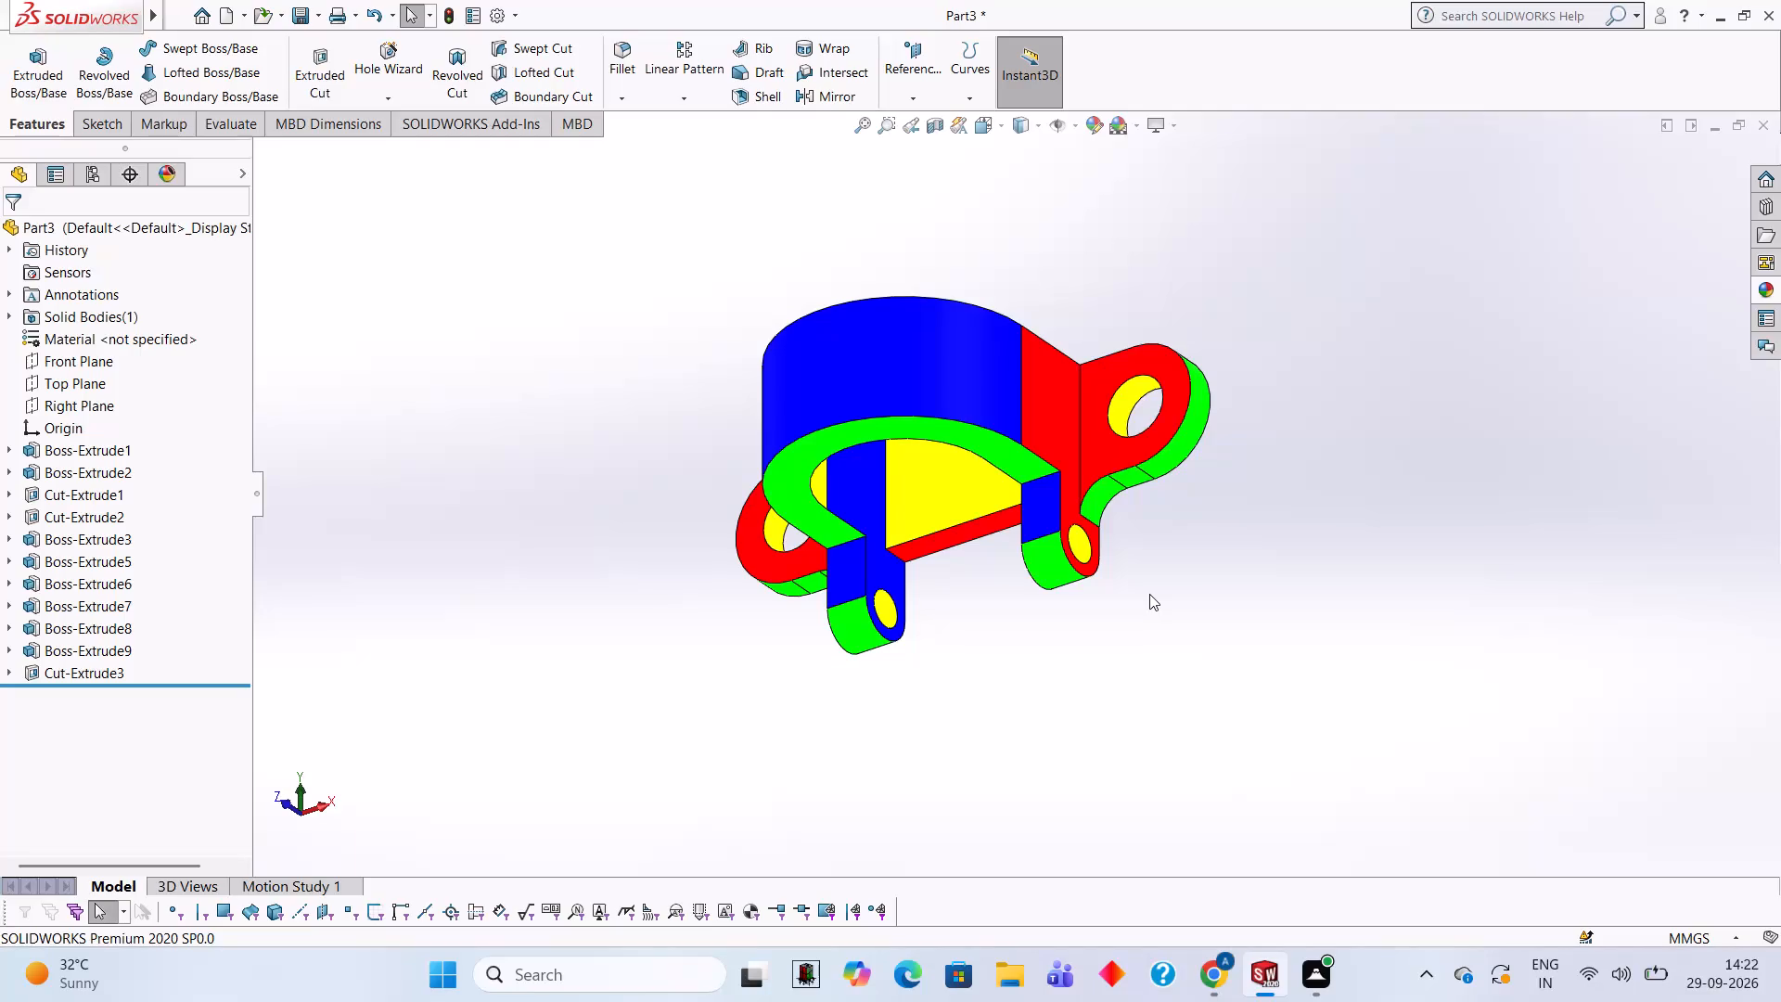
Examine the coloured bracket from below and in front, including the arch, lug faces, inner plate face and holed ears.
middle_drag(1099, 705, 1100, 667)
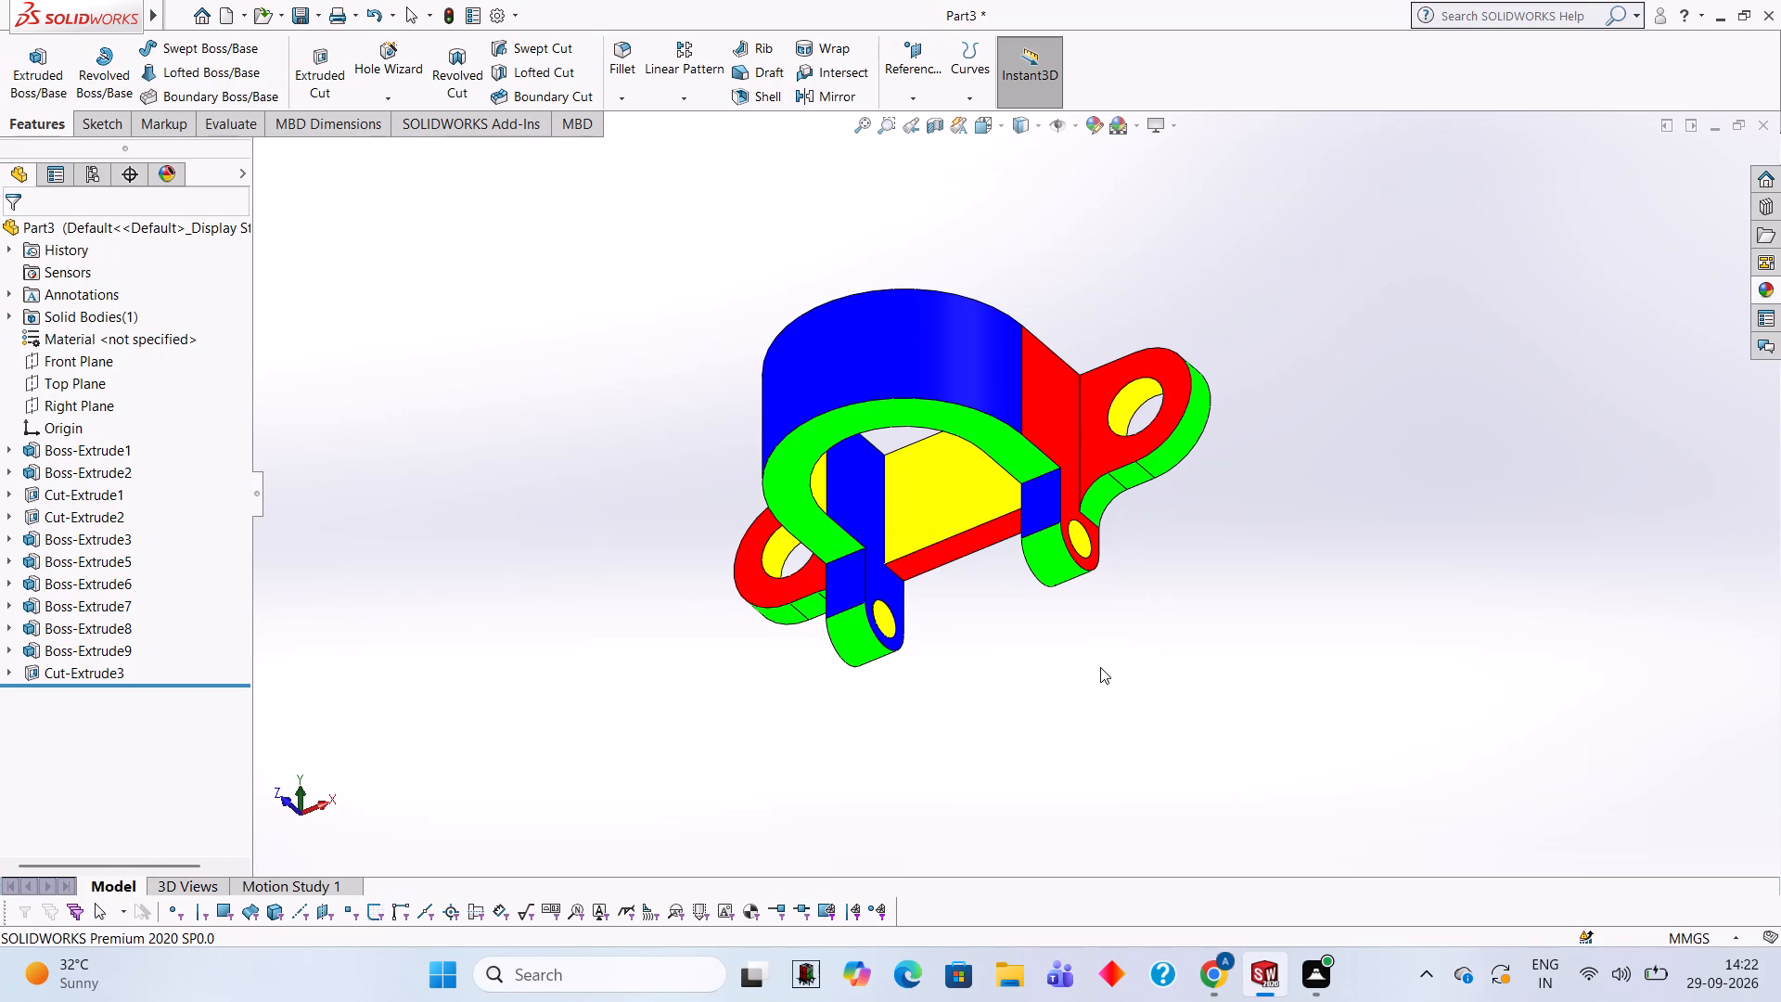
middle_drag(1126, 664, 1123, 662)
middle_drag(1123, 662, 1142, 533)
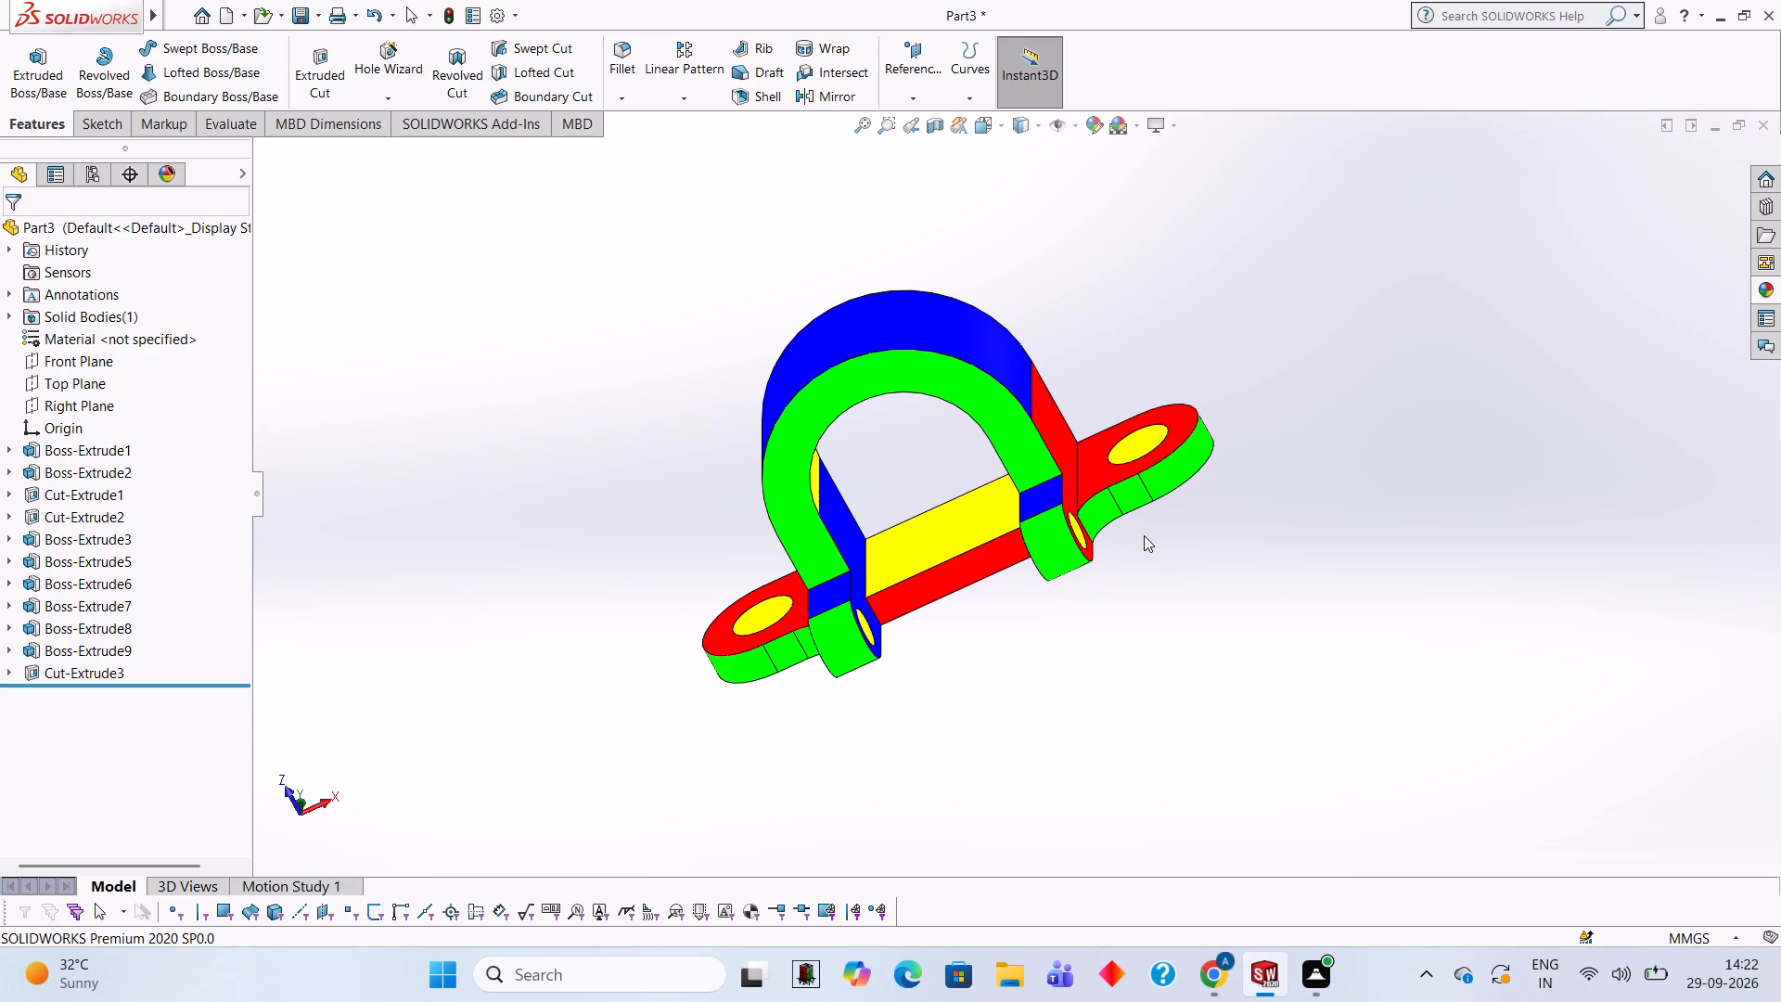
scroll(1070, 369, down, 1)
middle_drag(1009, 661, 1007, 664)
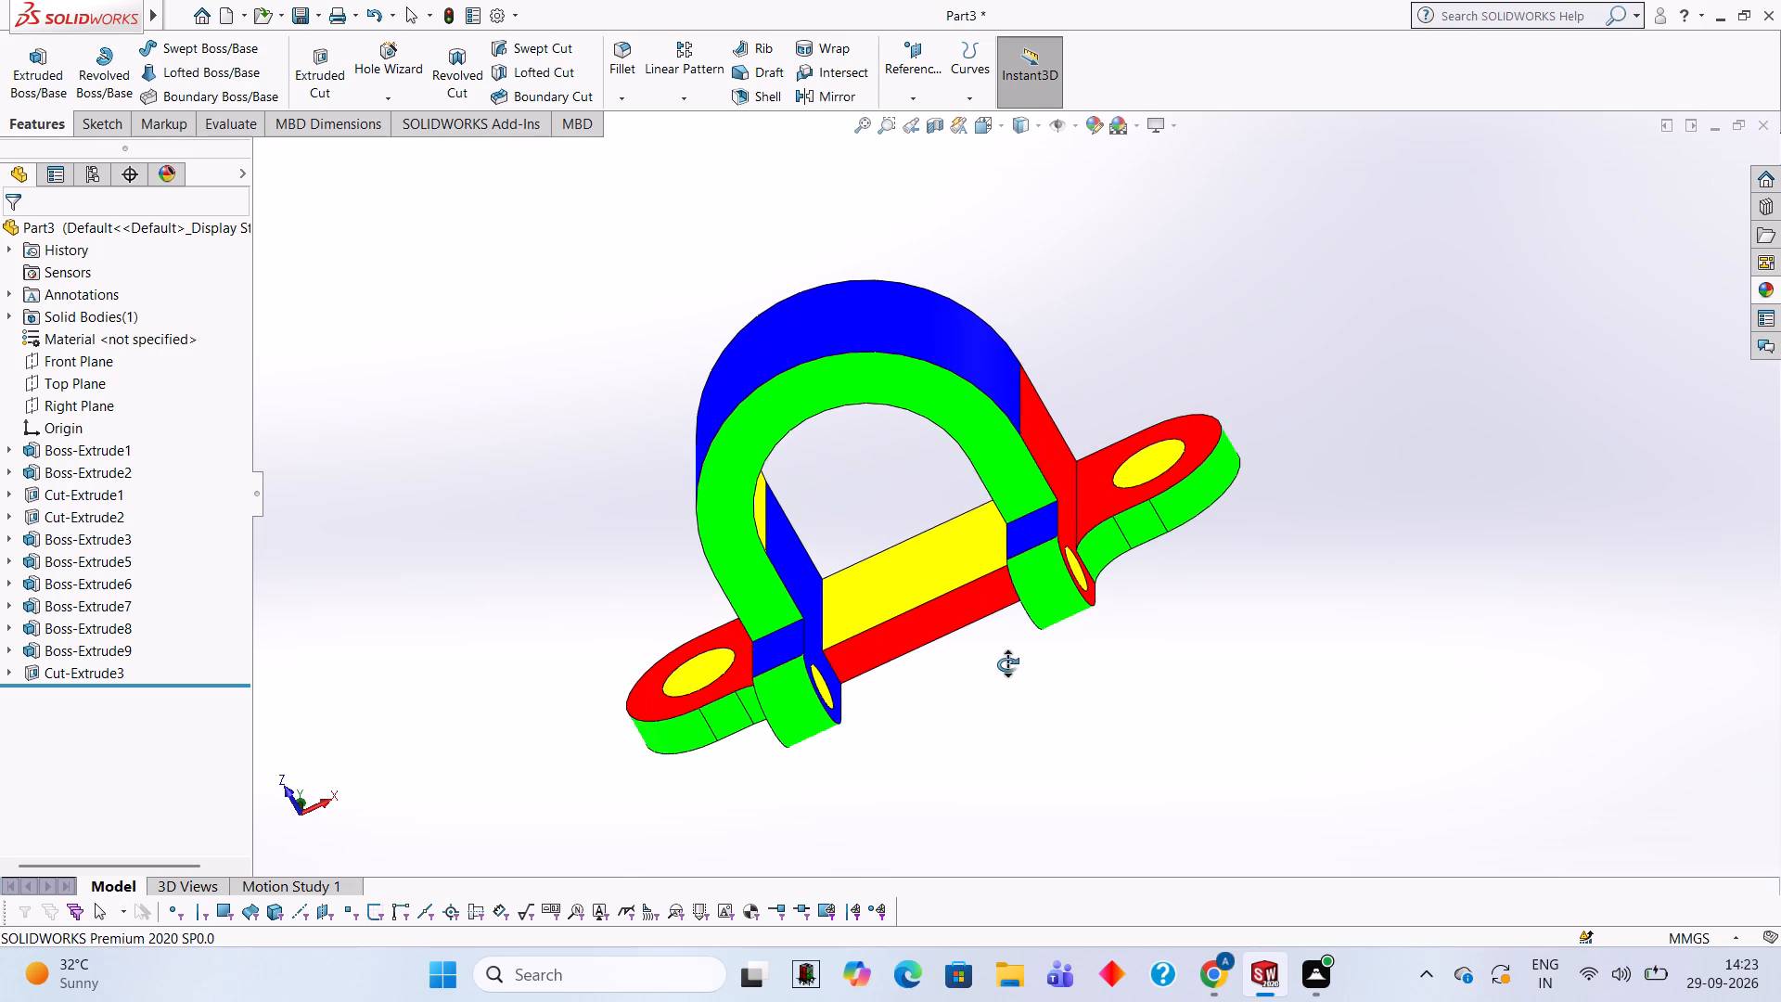
middle_drag(1007, 664, 1022, 592)
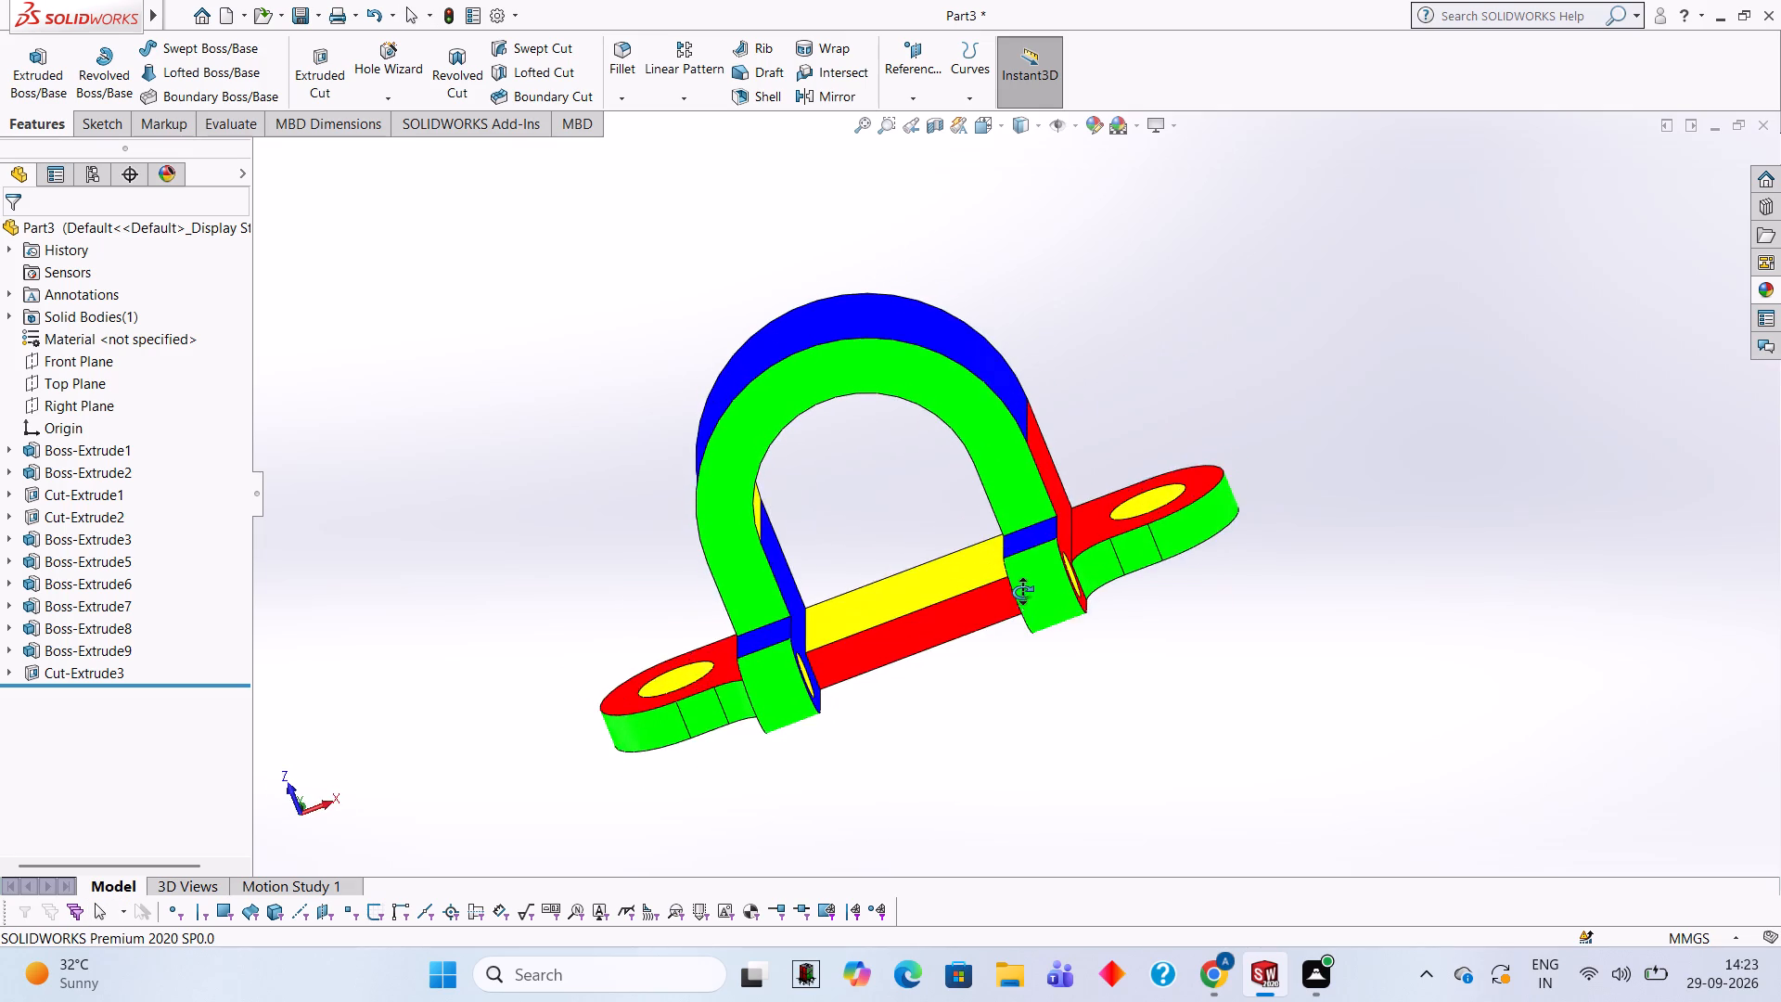
middle_drag(1022, 592, 1014, 623)
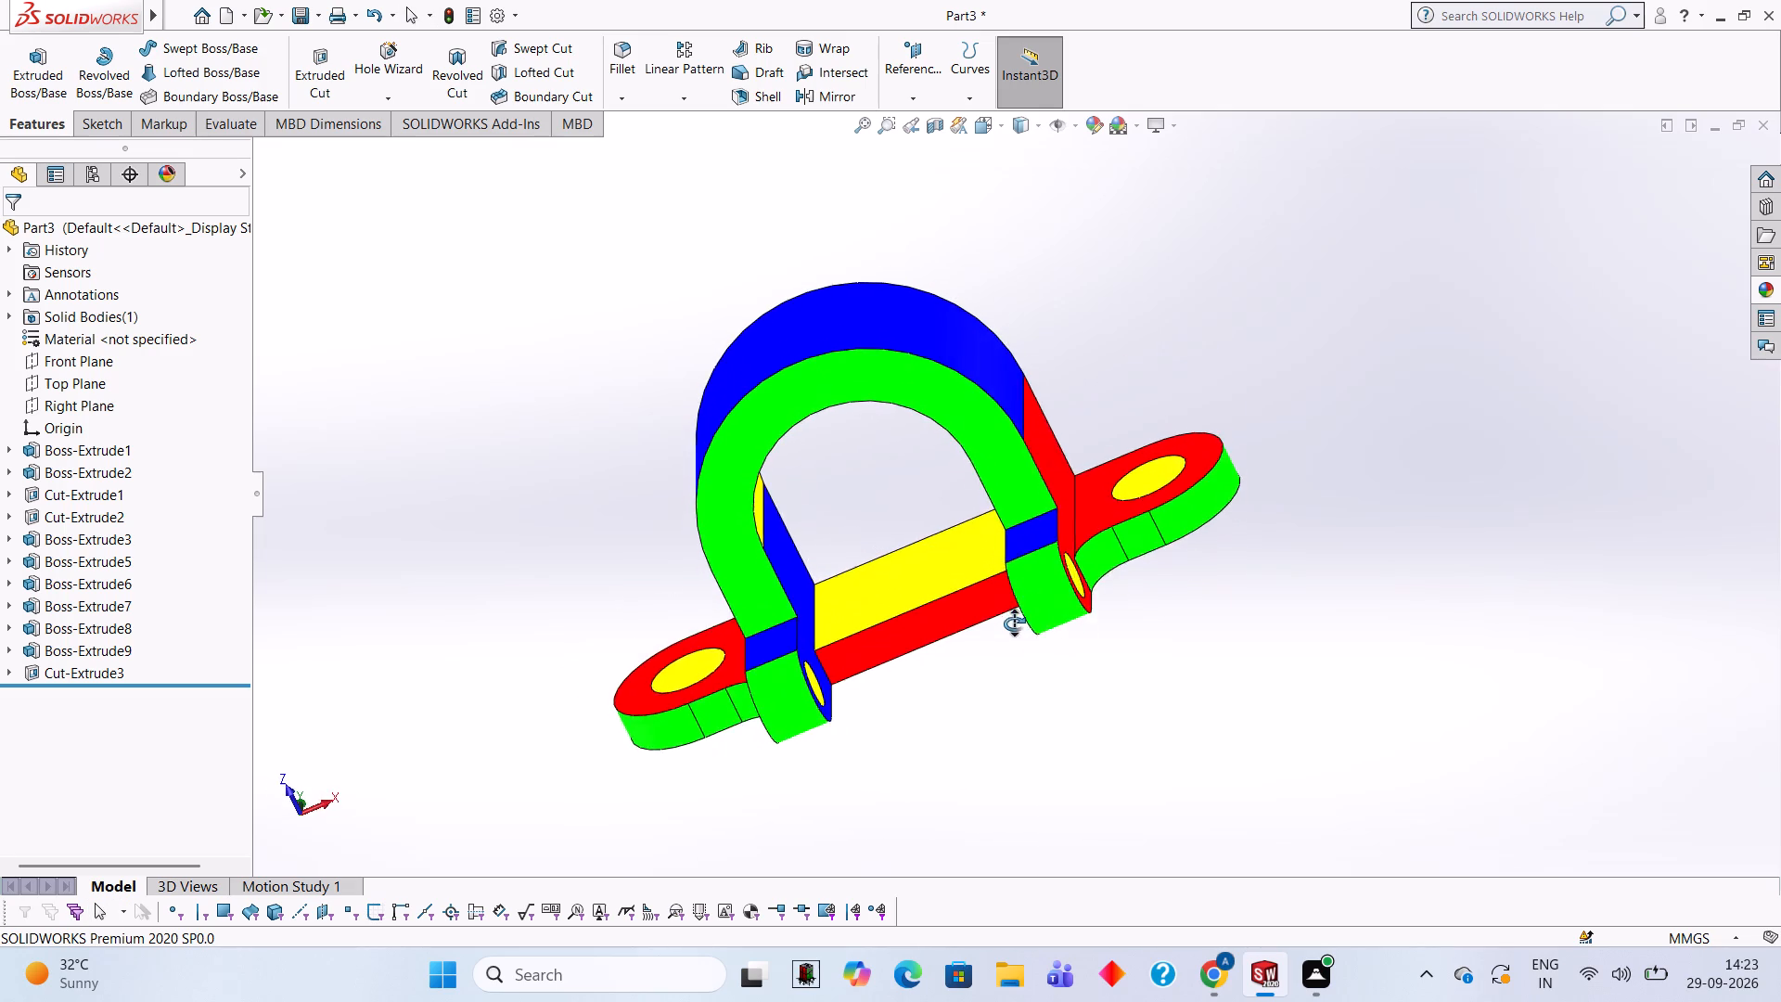
middle_drag(1014, 623, 1001, 620)
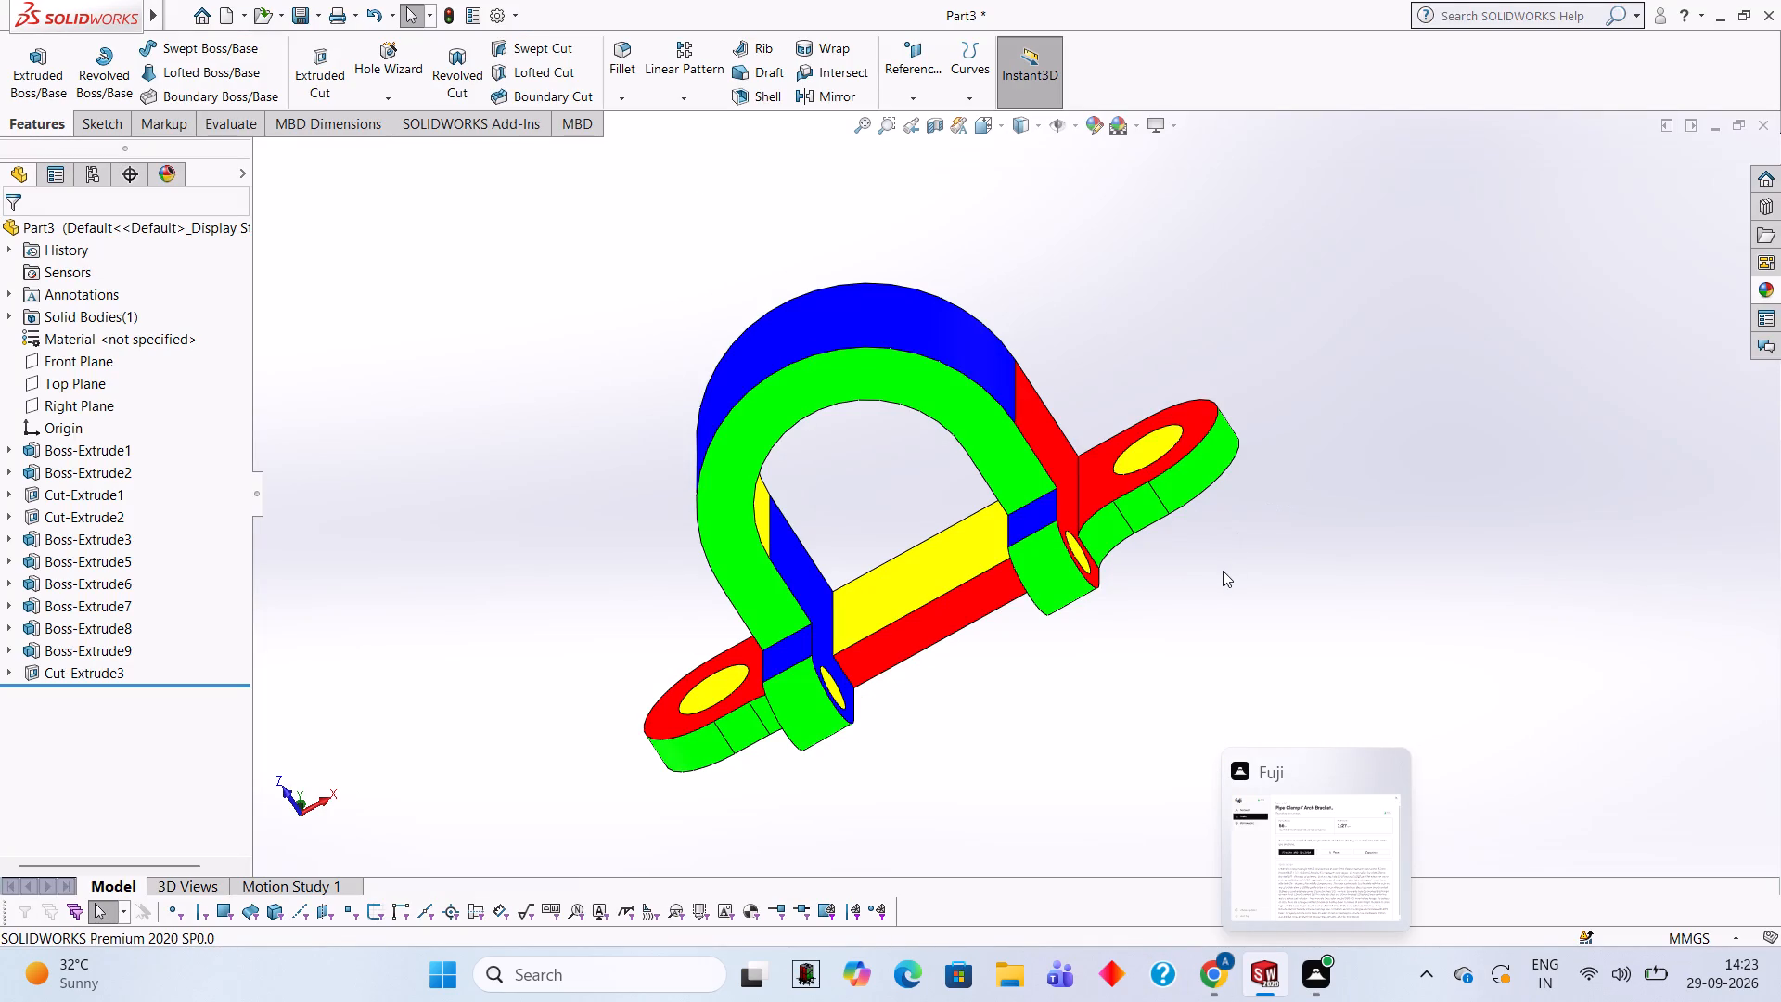
Save the part in the Documents folder as a SOLIDWORKS Part file named CCCCC.
key(ctrl+s)
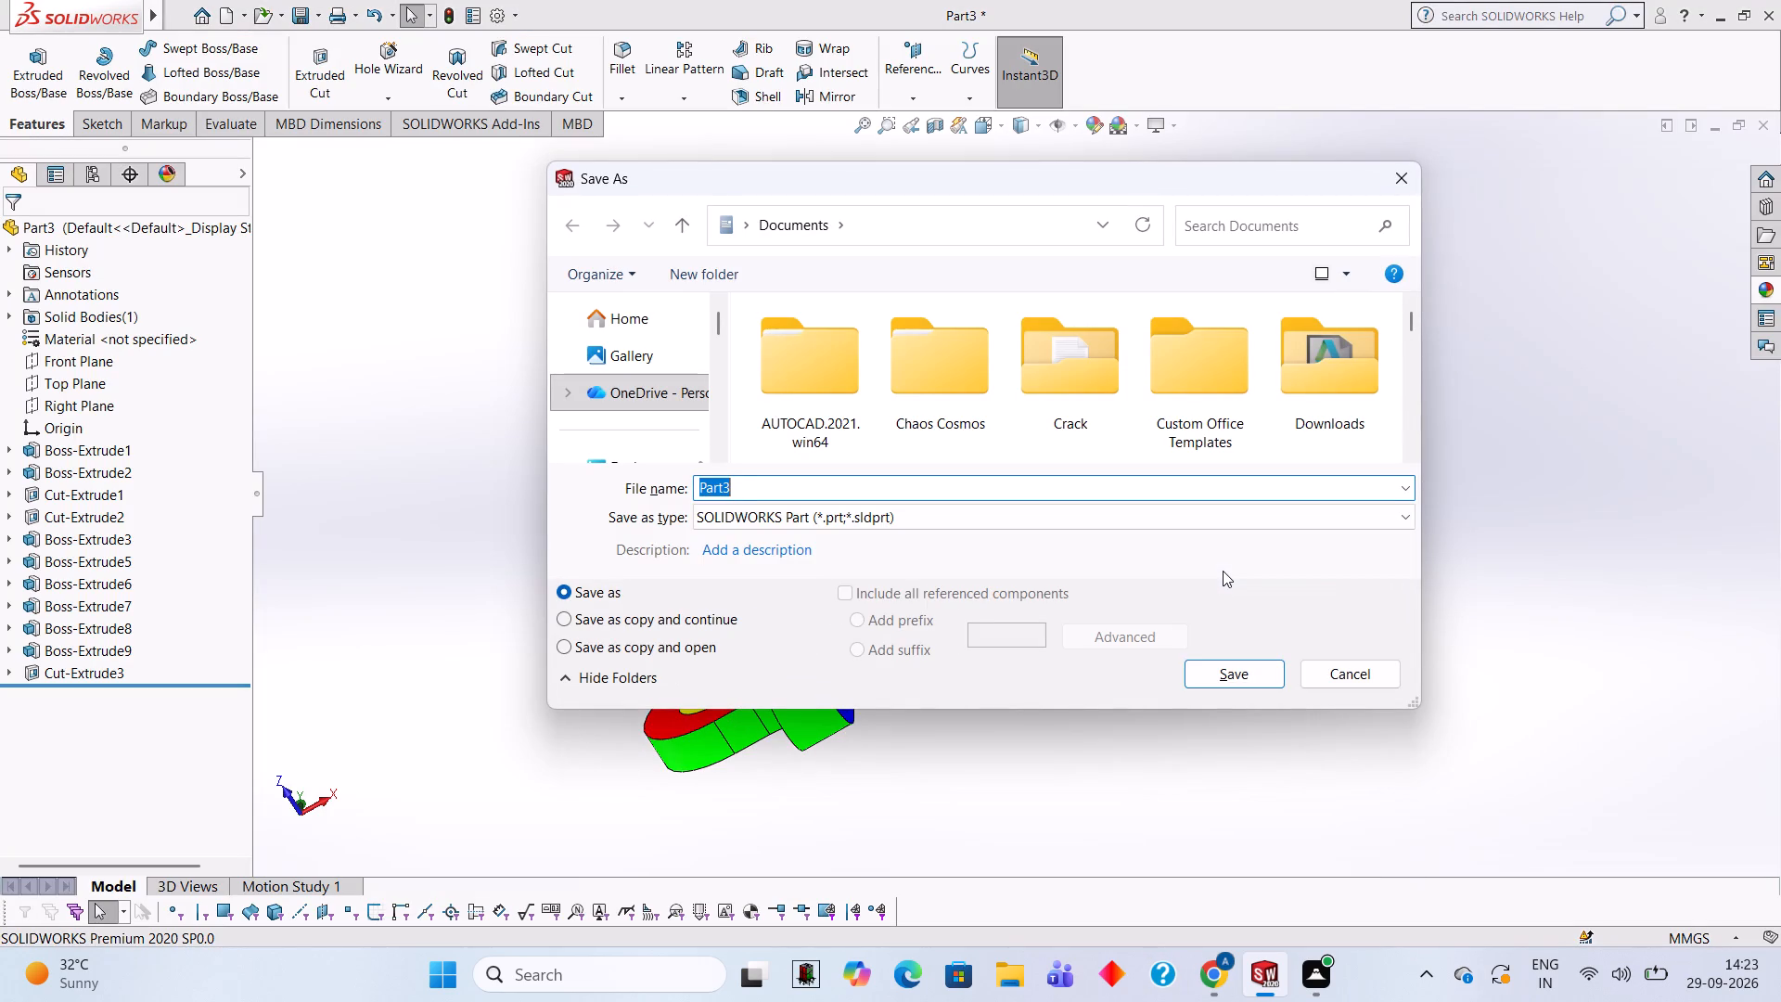
text(CCCCC)
click(1275, 677)
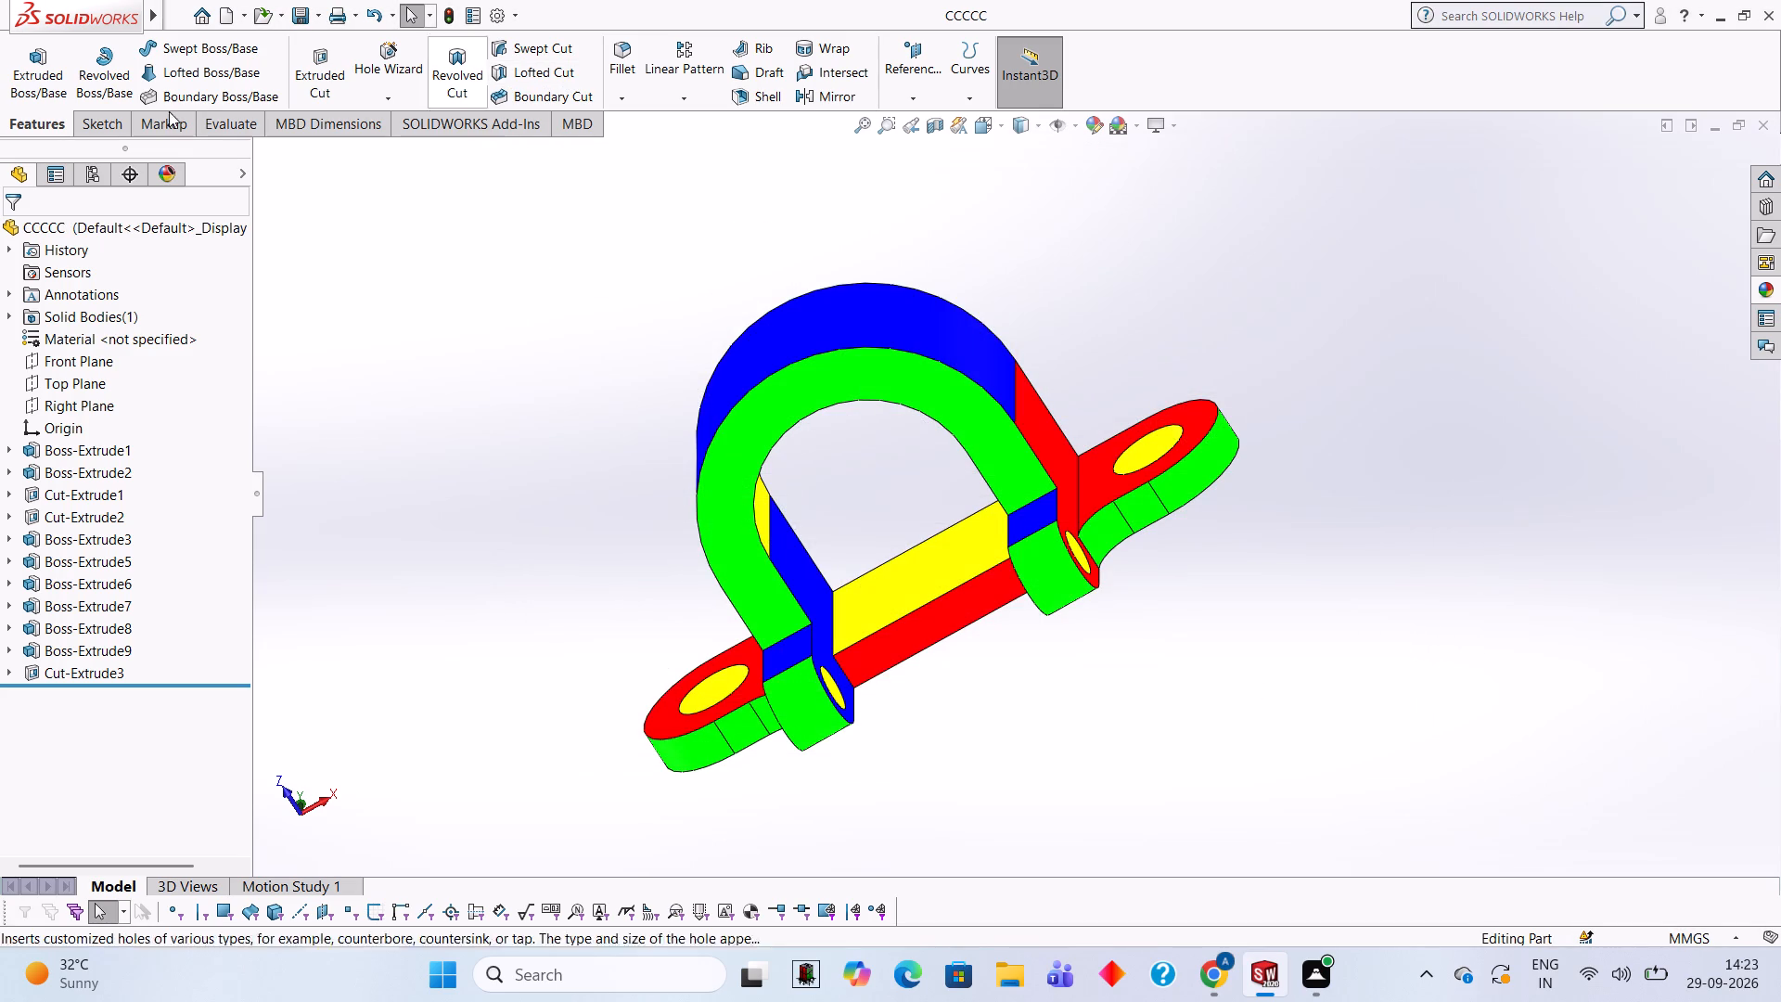
Save a copy of the coloured bracket as an Adobe PDF named CCCCC in the Documents folder.
click(544, 13)
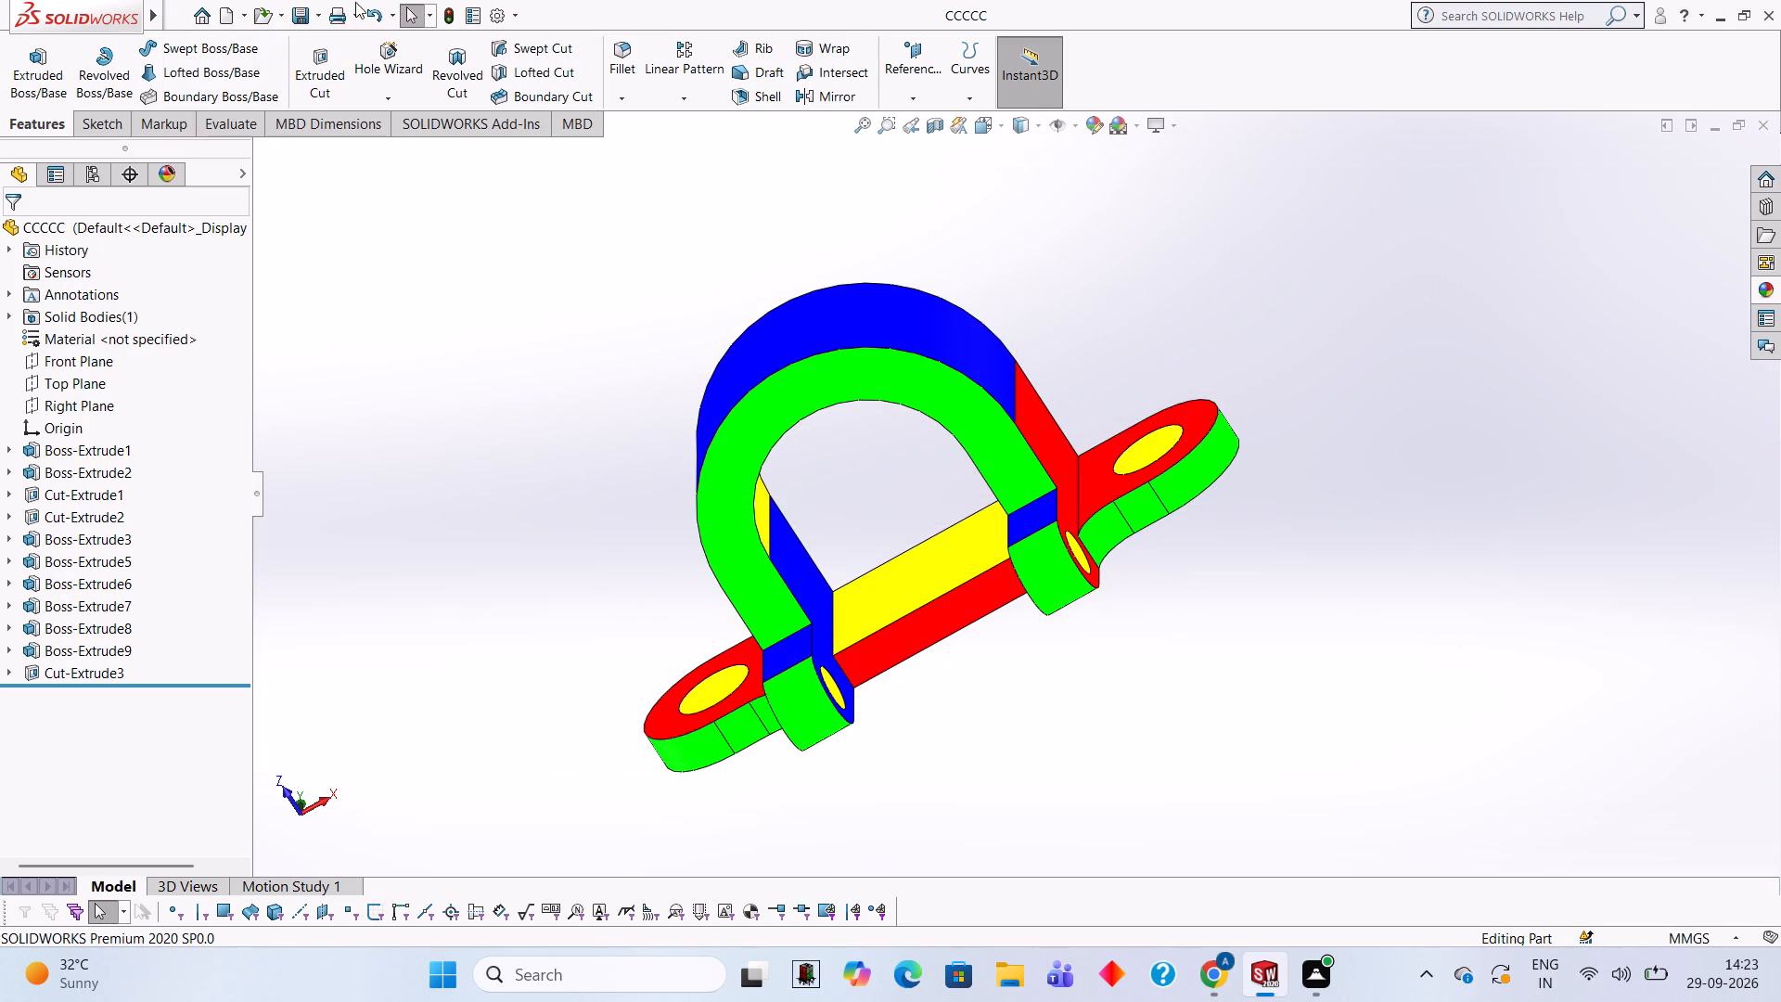
click(314, 11)
click(370, 83)
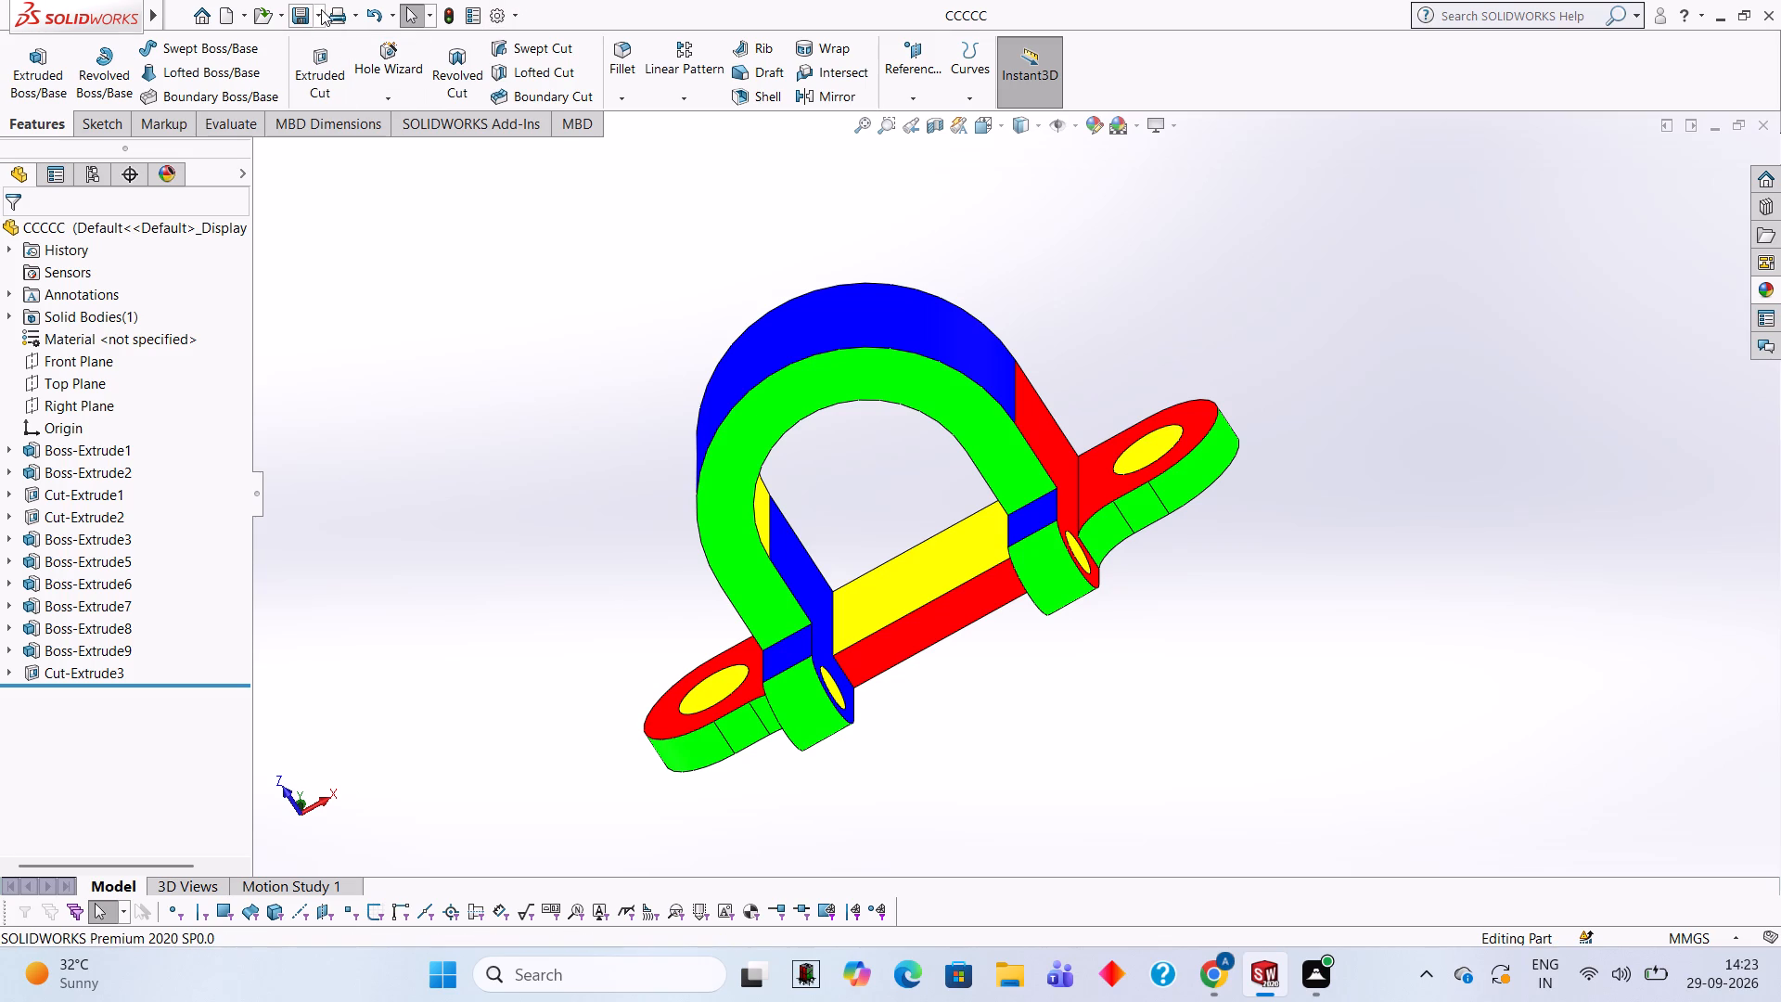
click(321, 9)
click(356, 73)
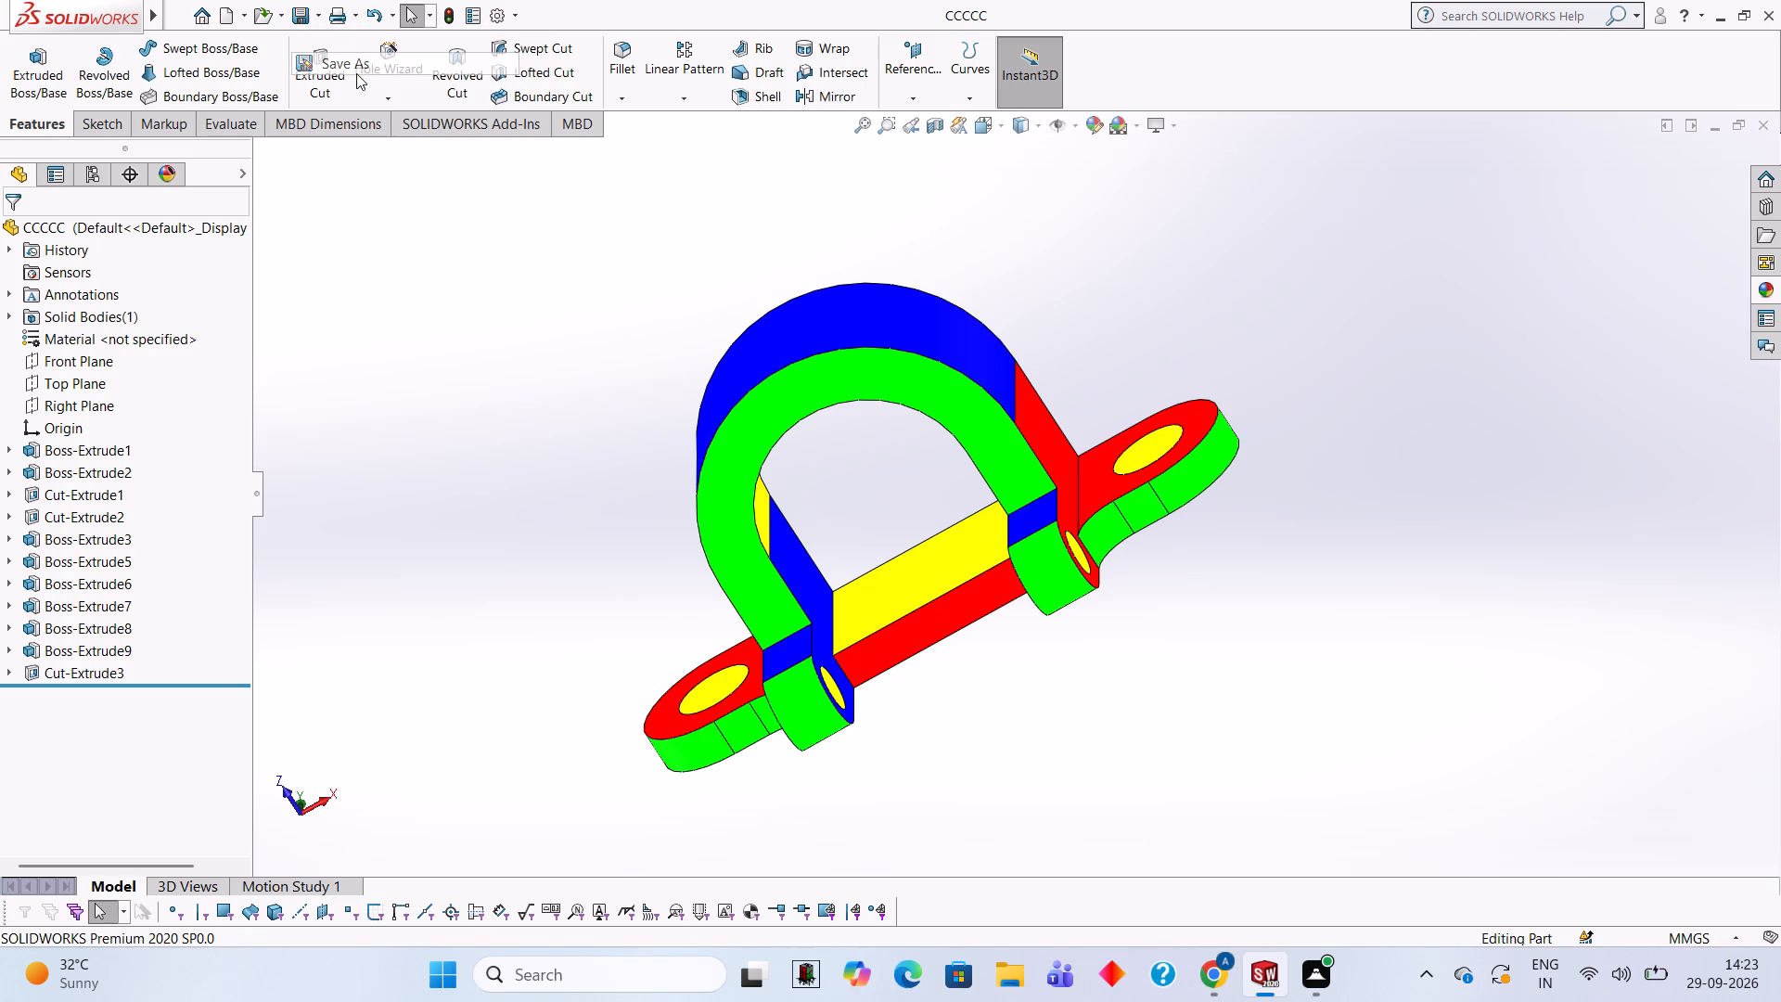
click(898, 528)
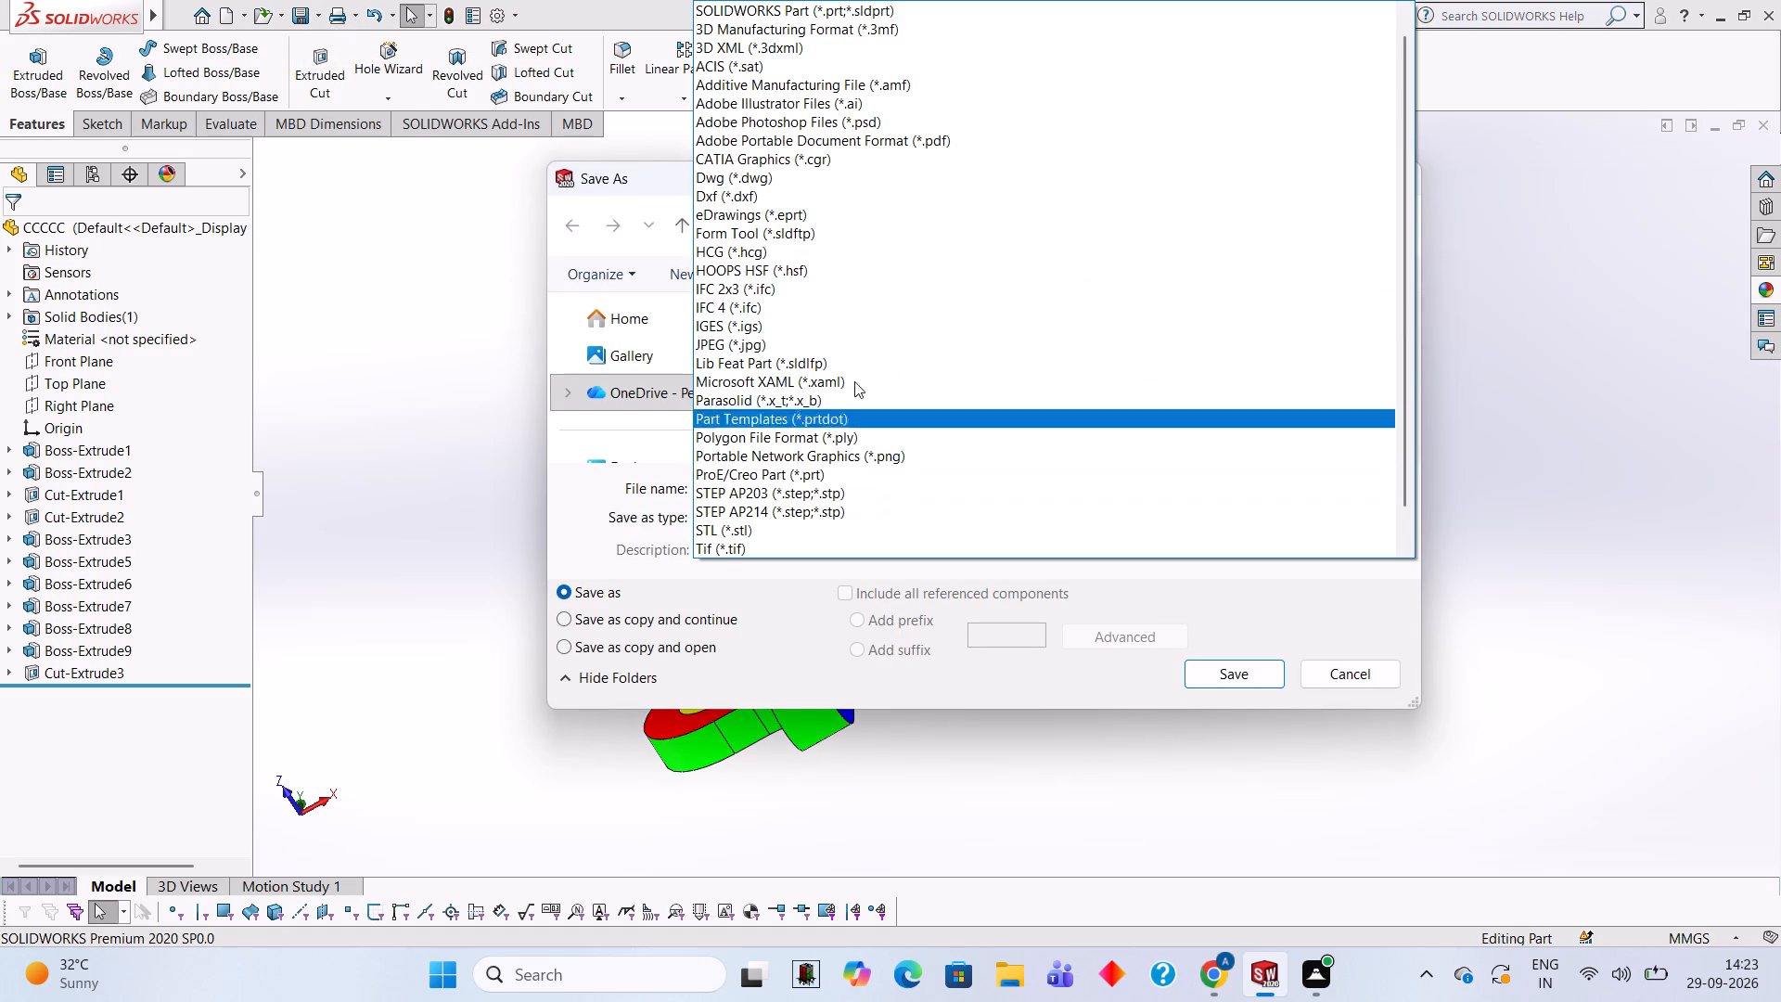
click(890, 144)
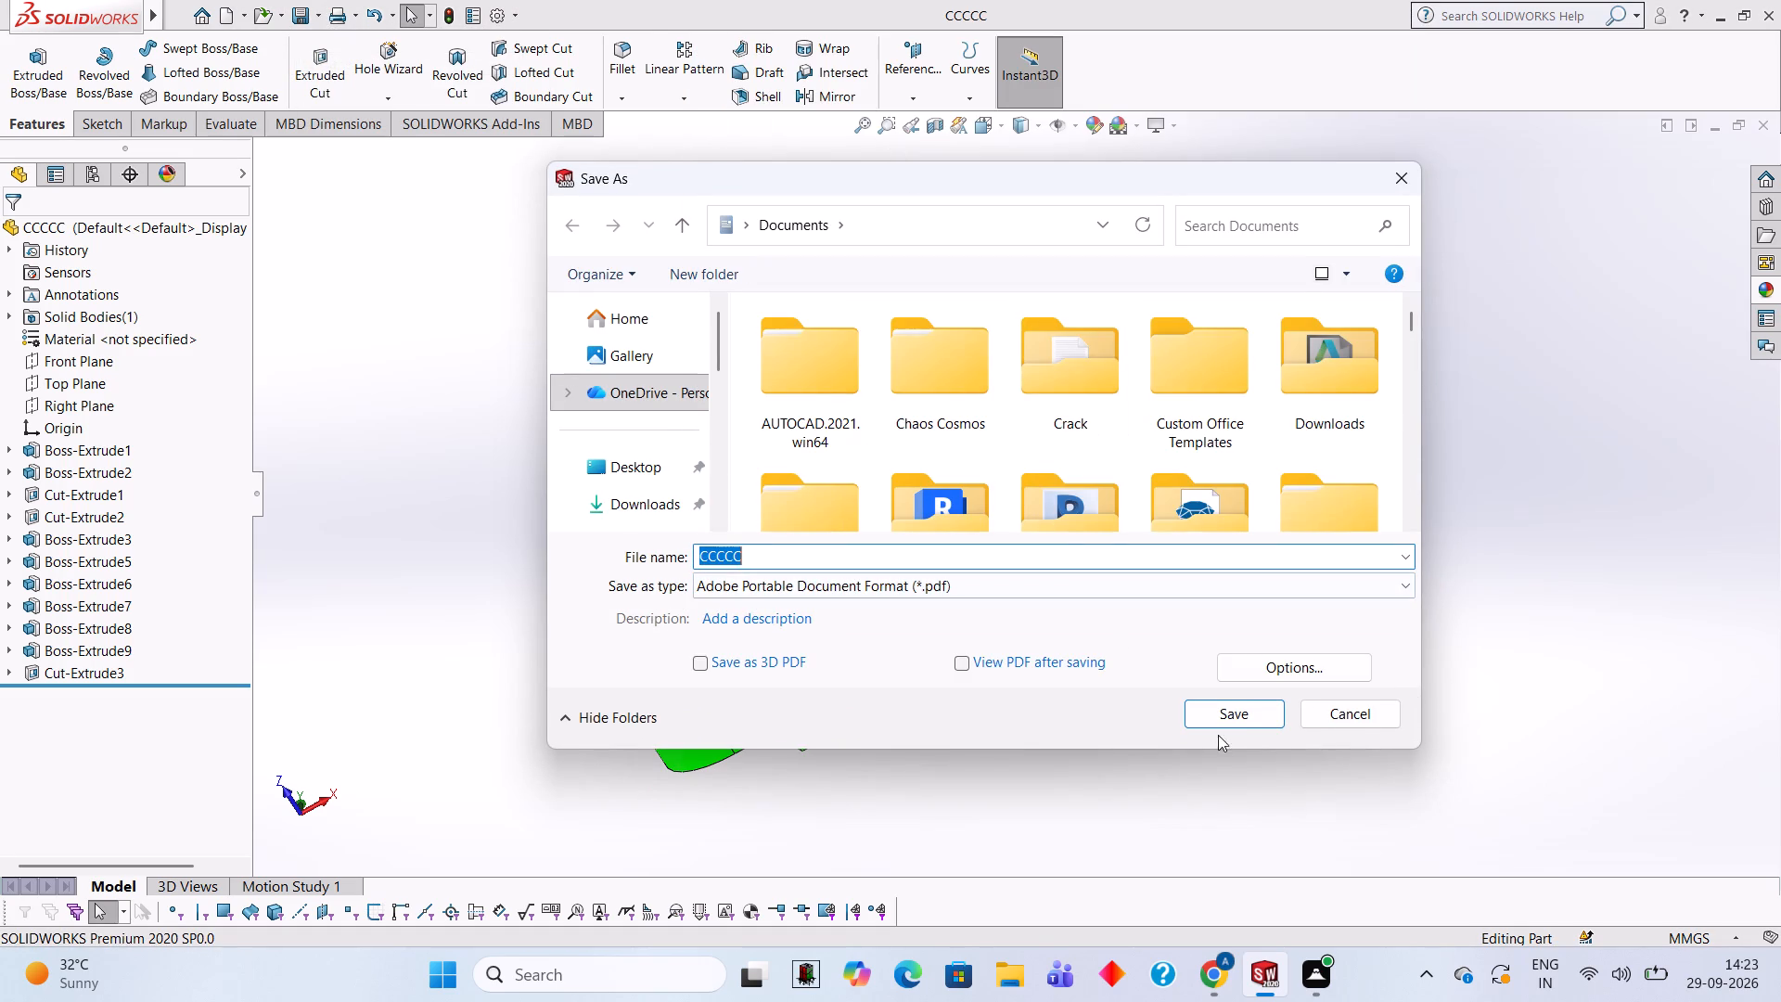
click(1236, 713)
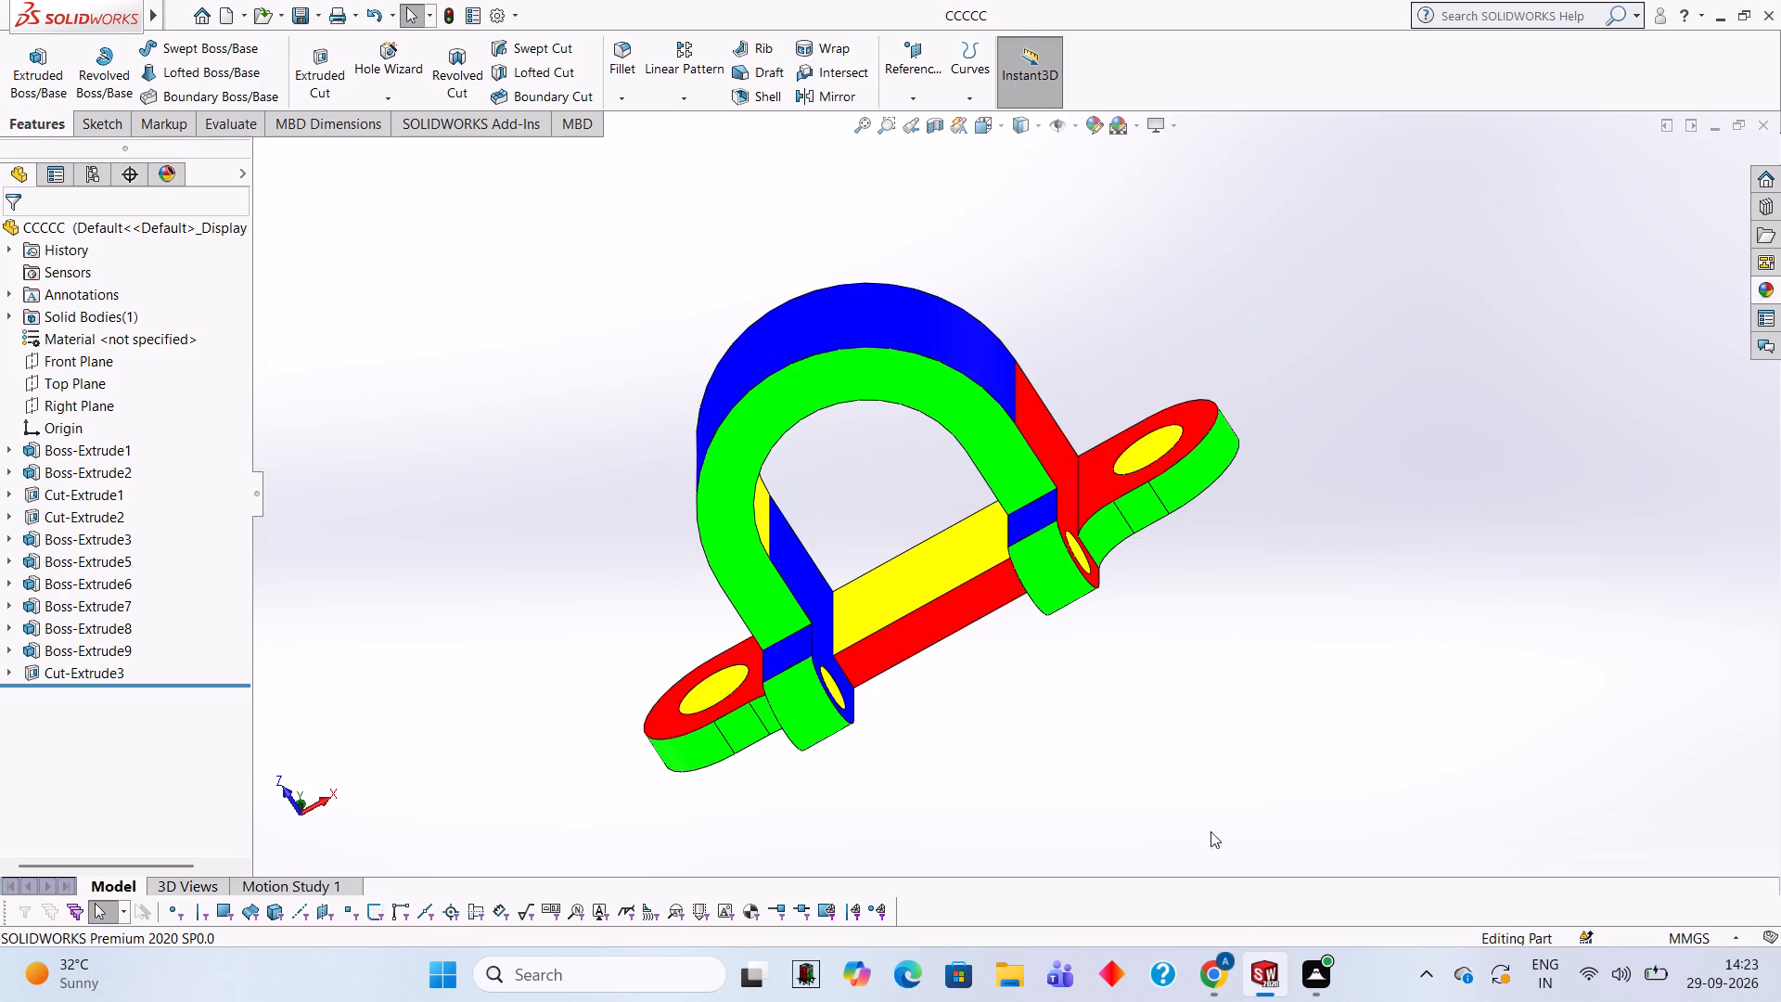